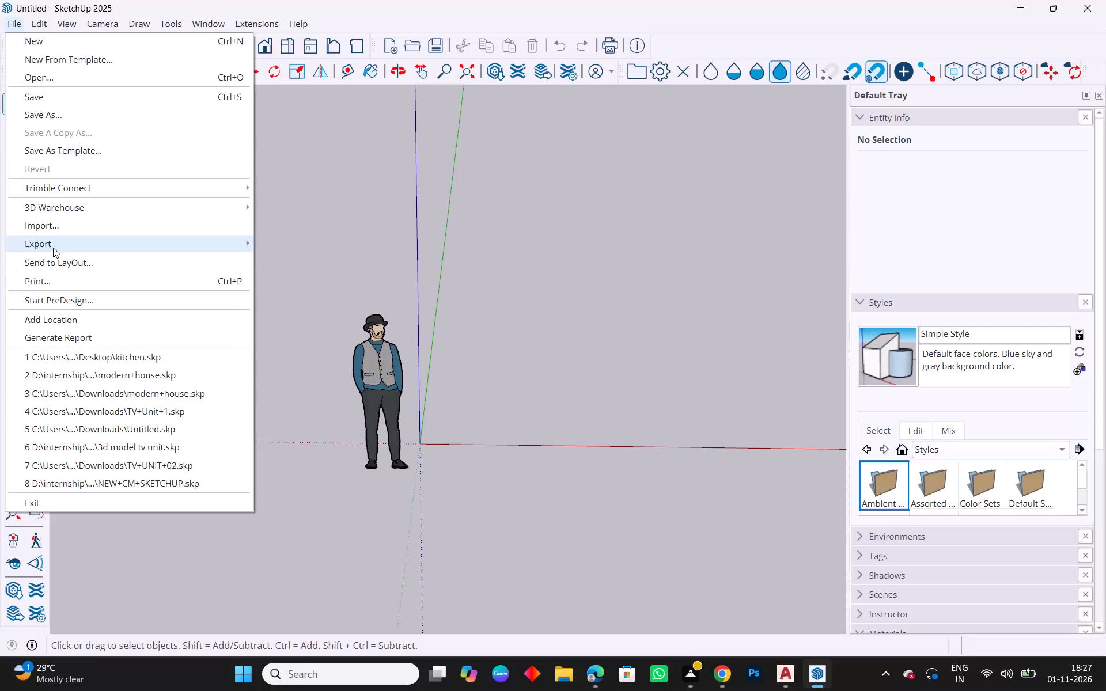
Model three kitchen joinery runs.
Start an import and browse the Desktop, Downloads and Documents folders for the kitchen drawing.
click(47, 234)
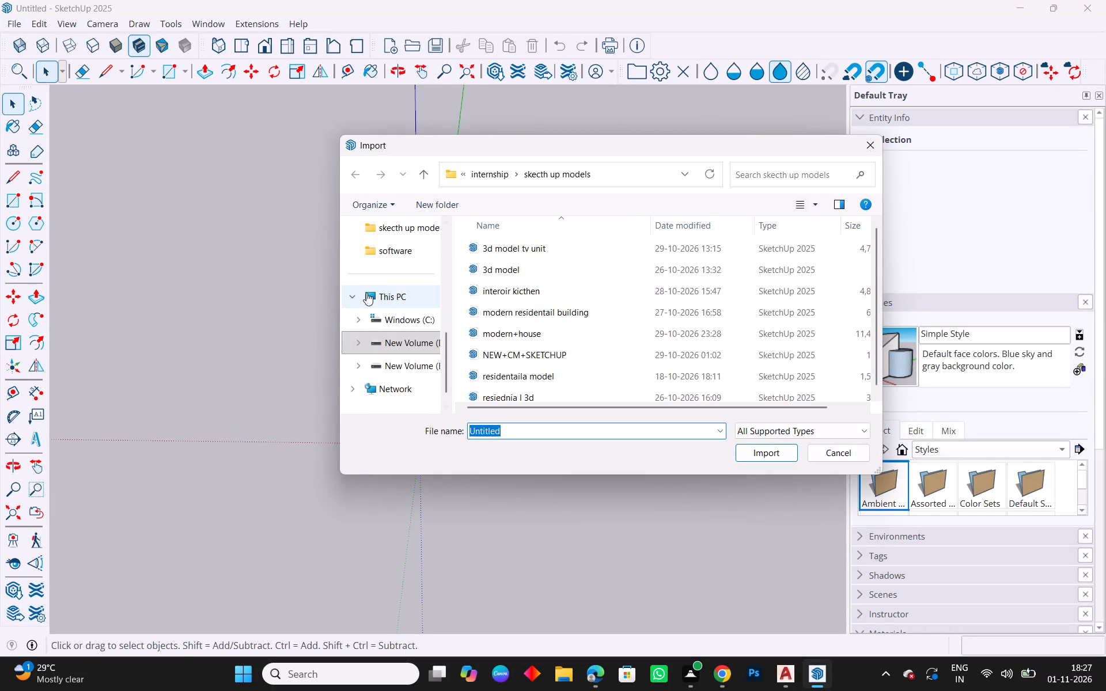
click(393, 287)
click(395, 248)
scroll(395, 248, up, 7)
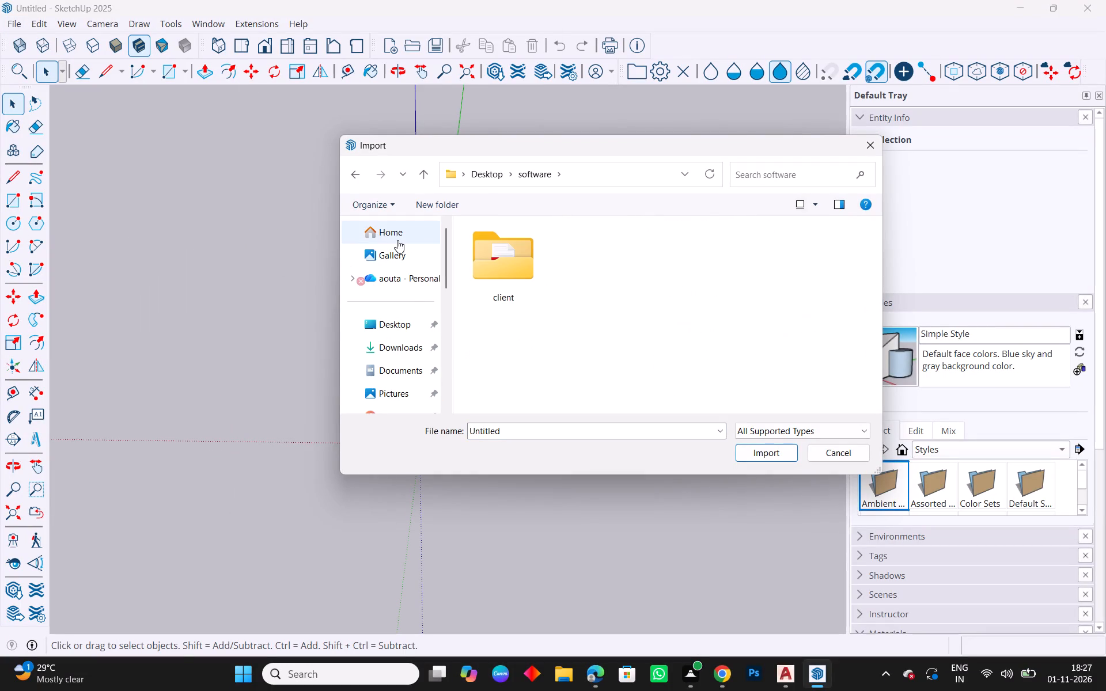
click(397, 240)
click(379, 259)
click(392, 323)
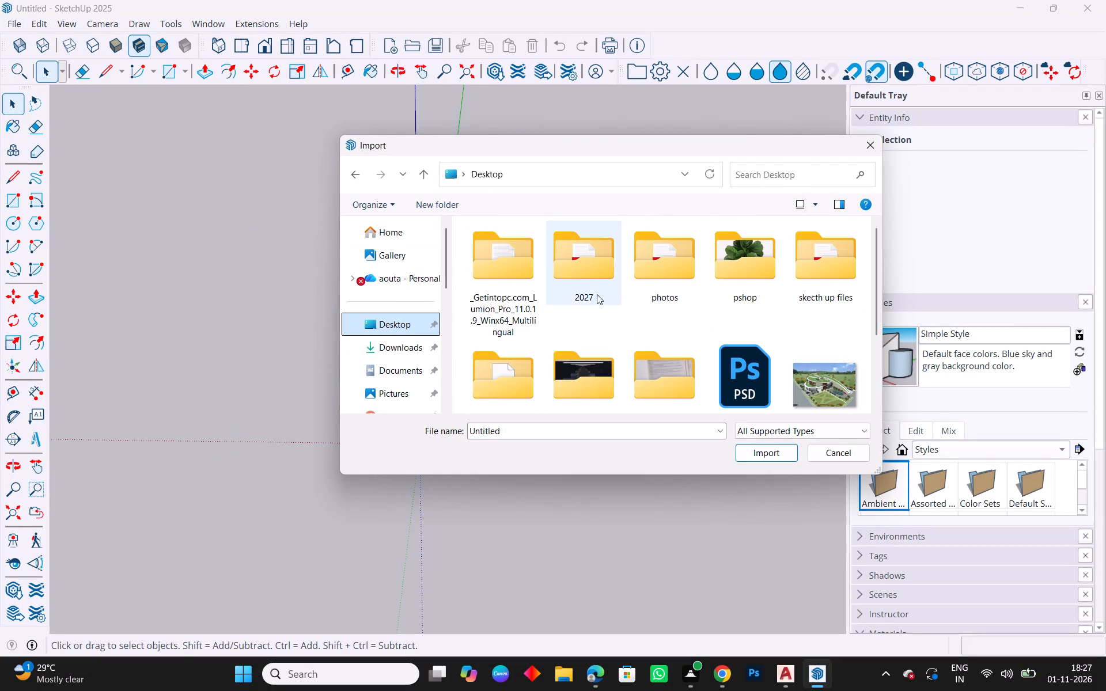
scroll(741, 375, down, 3)
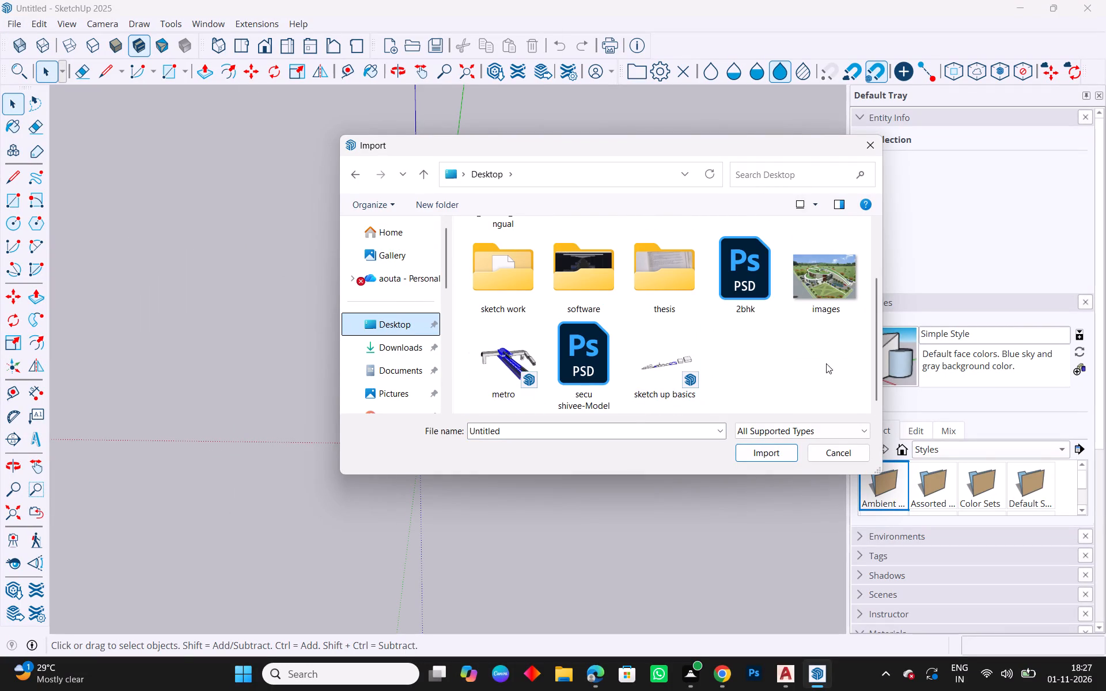
scroll(840, 328, up, 3)
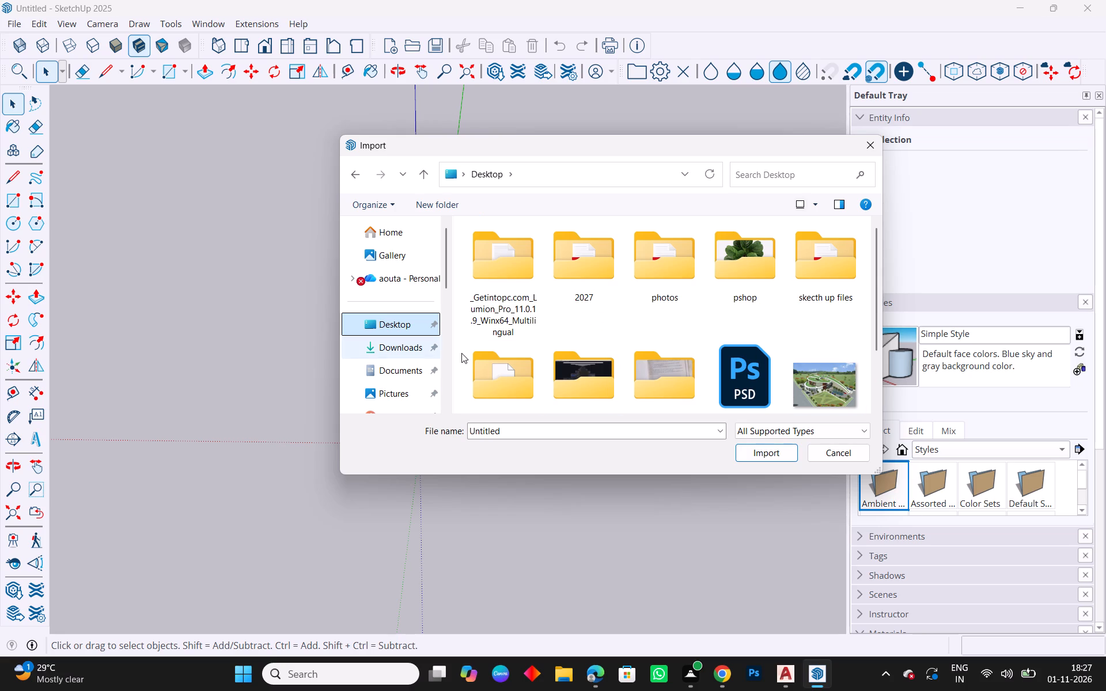
scroll(418, 355, down, 2)
scroll(402, 286, up, 2)
click(403, 347)
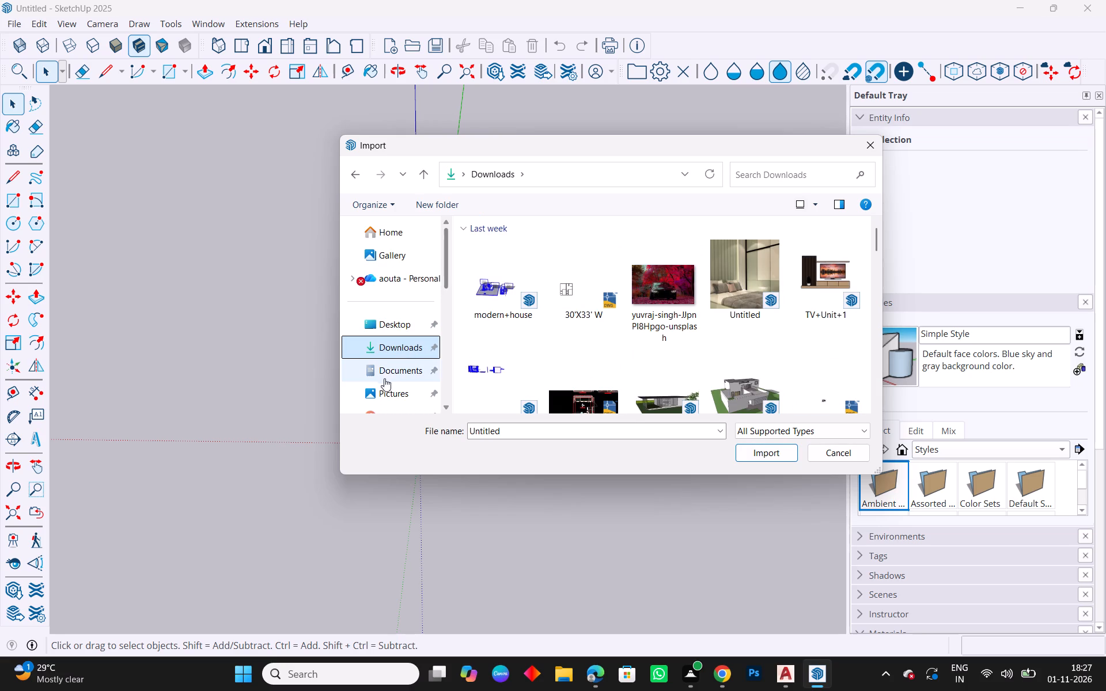
click(394, 374)
scroll(588, 349, down, 2)
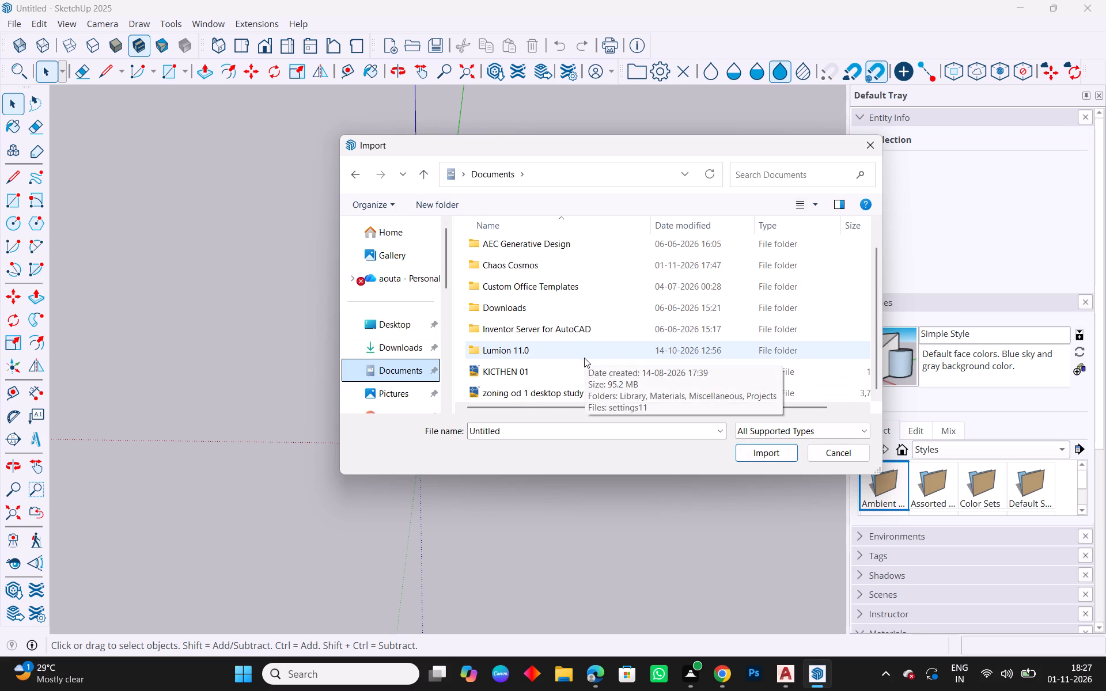
scroll(604, 385, down, 3)
Import the kitchen drawing from the Downloads folder, with the file type set to AutoCAD Files (*.dwg, *.dxf).
click(393, 343)
scroll(623, 290, down, 1)
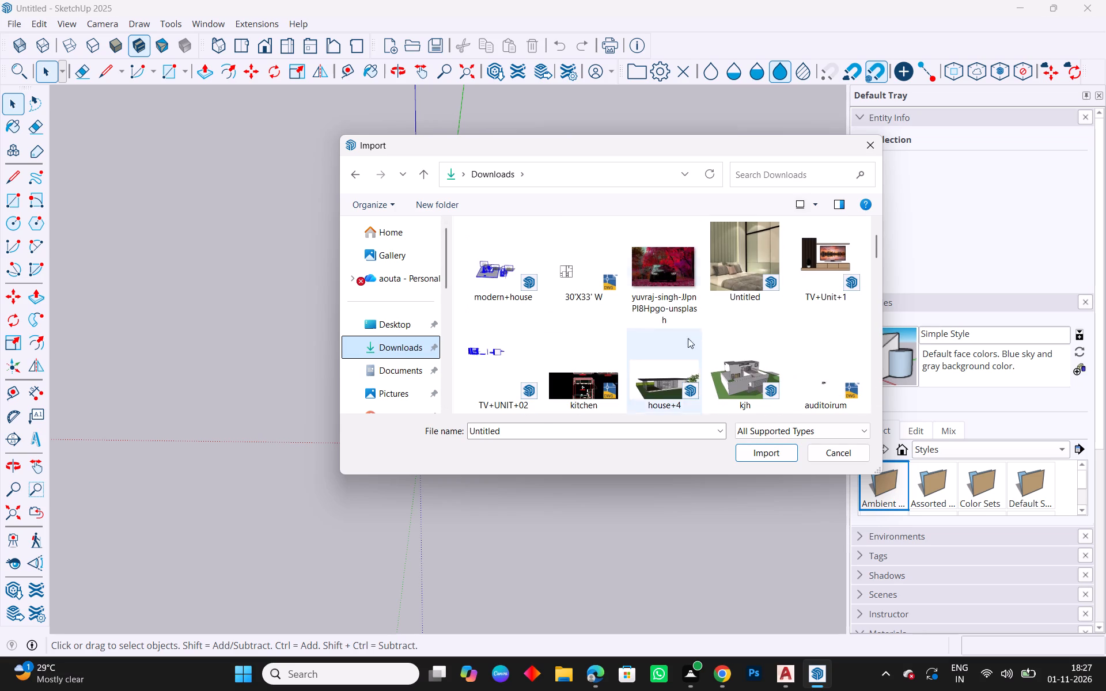
click(595, 412)
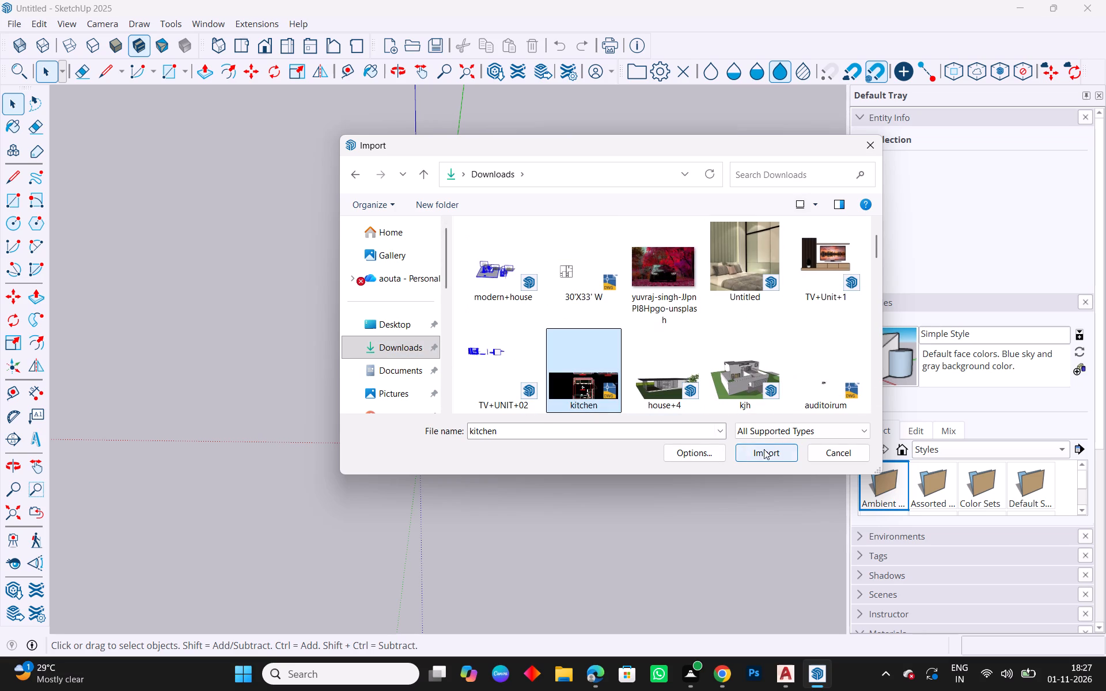
click(797, 428)
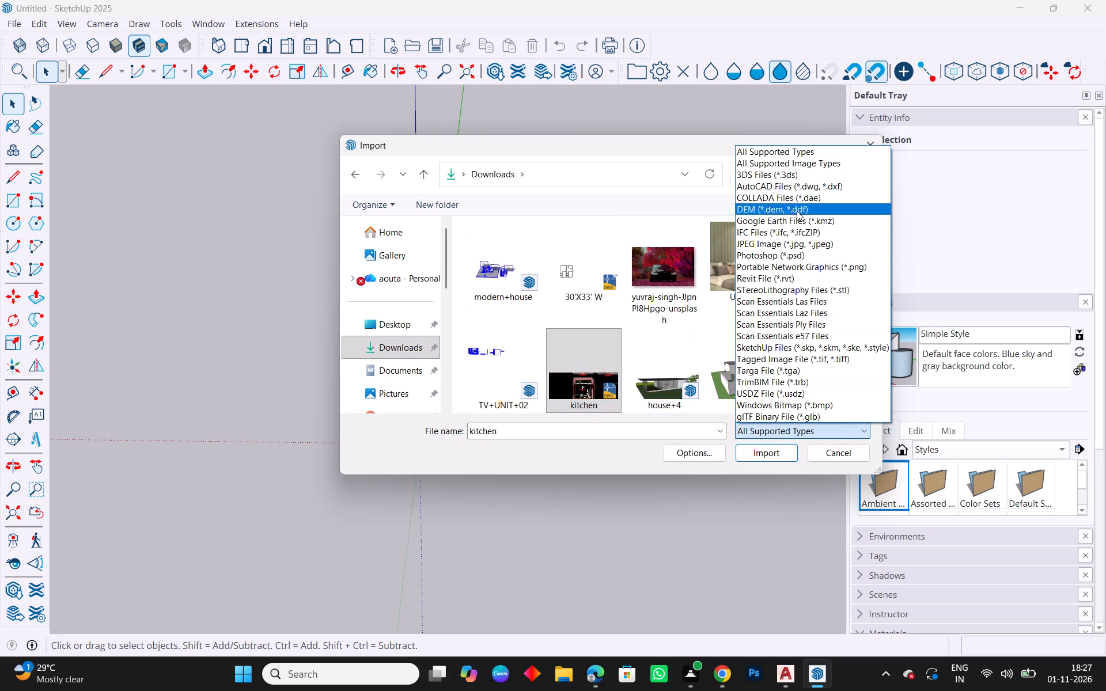
click(796, 182)
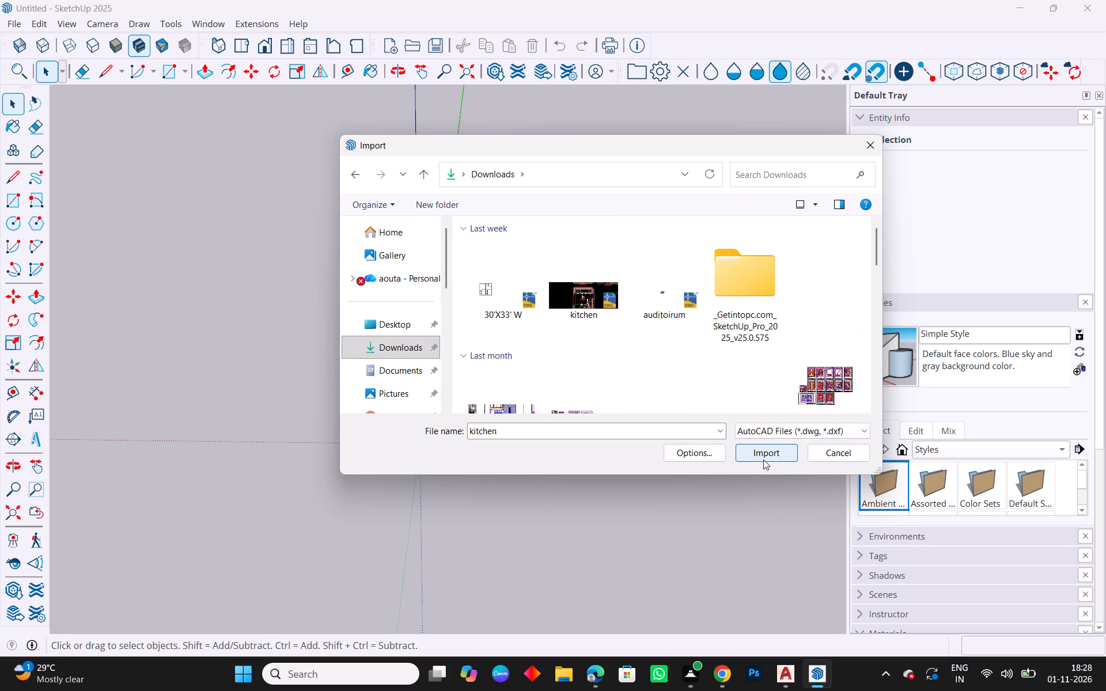
click(763, 460)
click(625, 445)
click(622, 433)
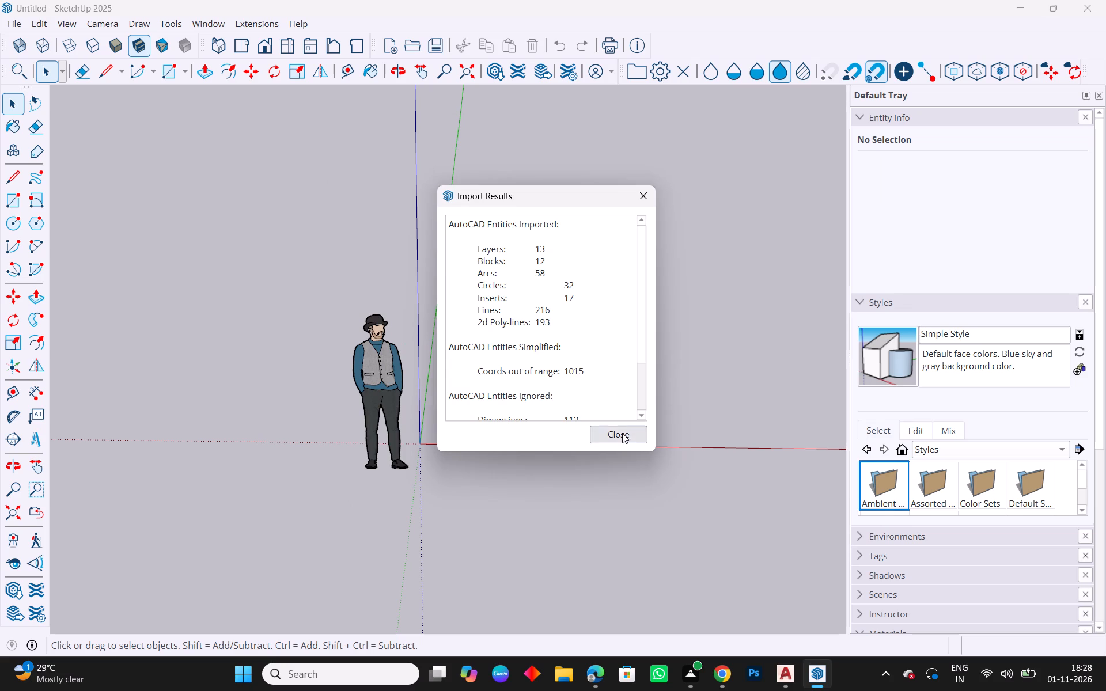
Explode the entire imported kitchen drawing into separate entities and clear the selection.
middle_drag(555, 413, 429, 665)
middle_drag(590, 328, 812, 318)
scroll(324, 492, up, 5)
middle_drag(209, 504, 435, 538)
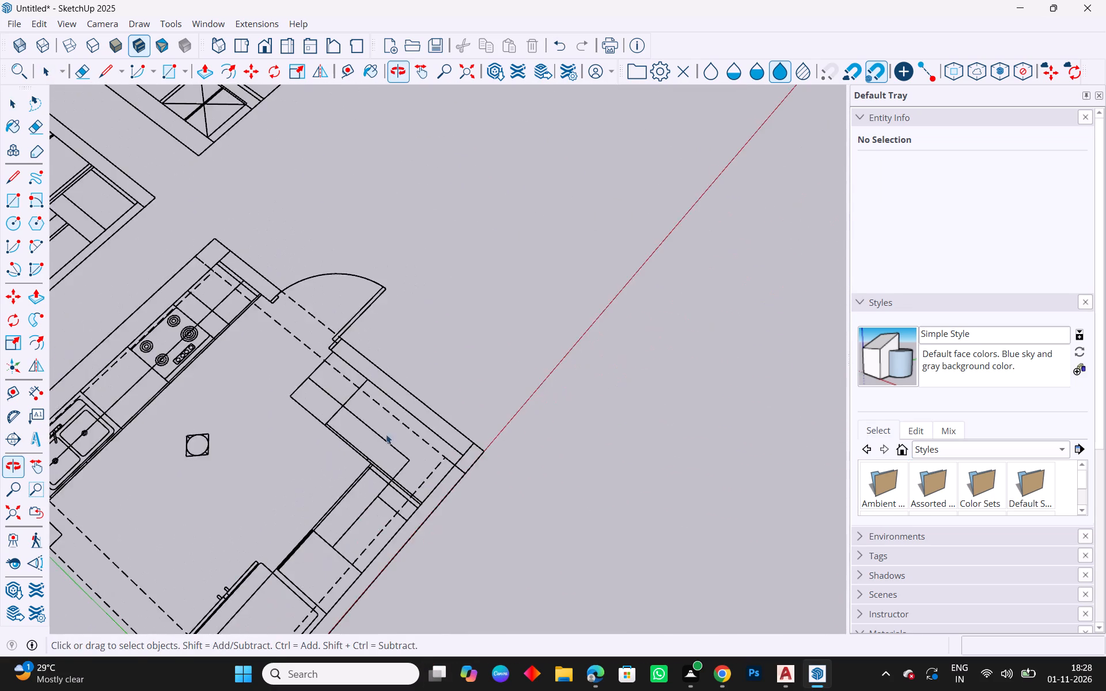
scroll(299, 374, down, 15)
drag(678, 446, 179, 185)
right_click(392, 239)
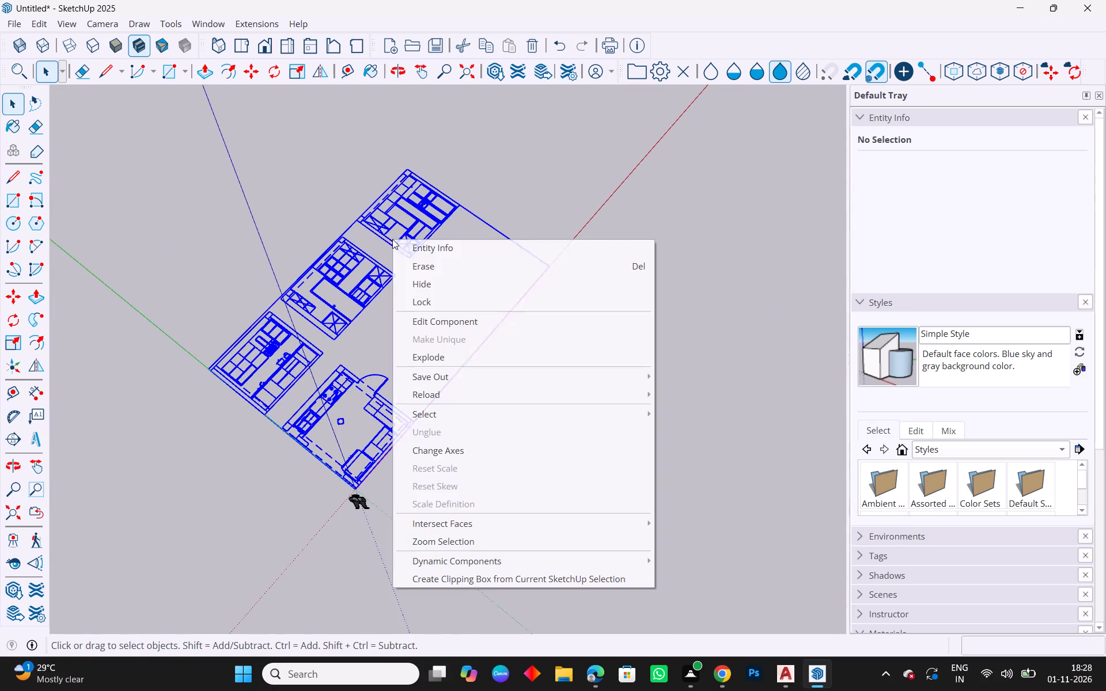
click(435, 358)
click(503, 393)
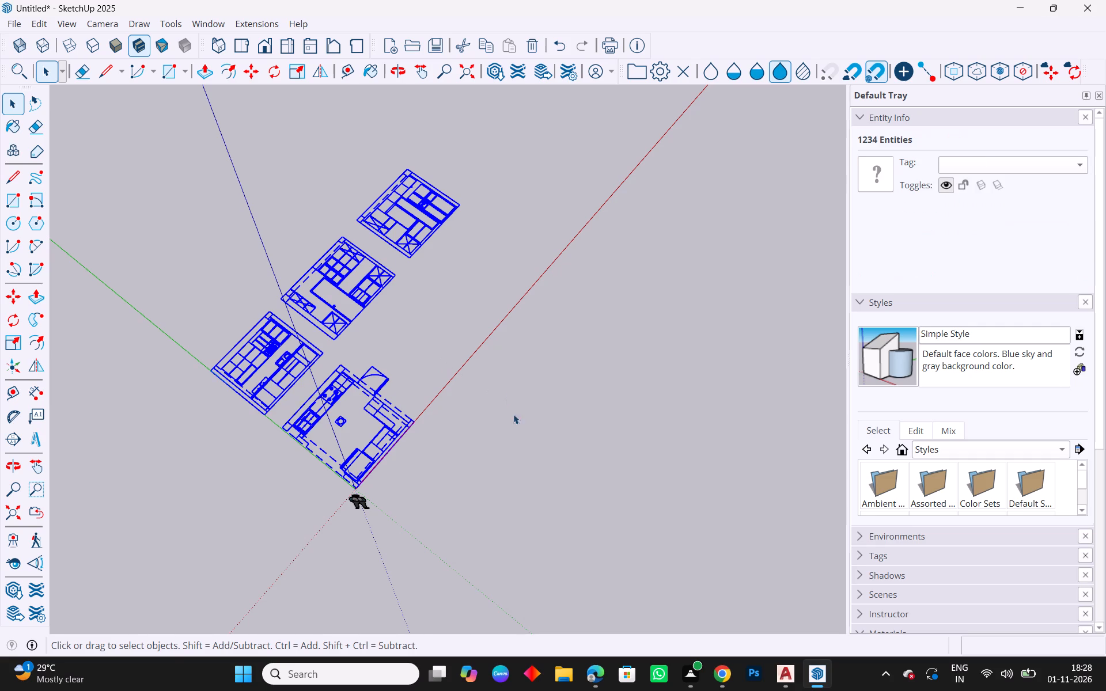
Examine the kitchen floor plan from several angles, including the sink corner, door opening and outer wall lines.
middle_drag(545, 455, 44, 454)
scroll(445, 321, up, 15)
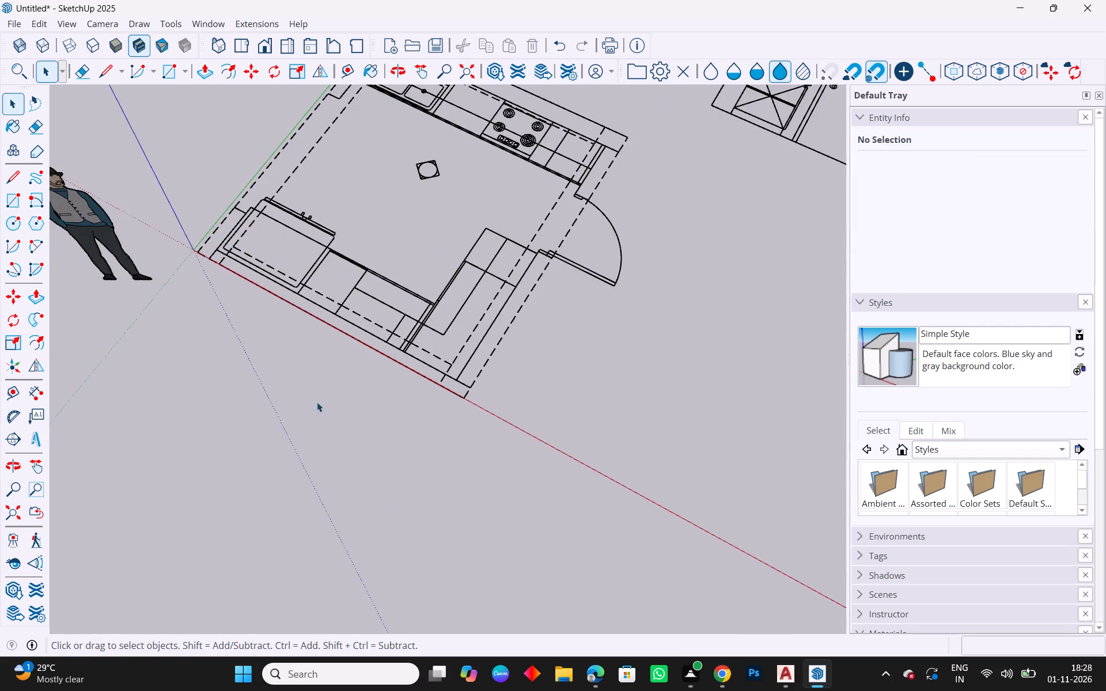
middle_drag(330, 403, 612, 324)
scroll(334, 349, down, 4)
middle_drag(181, 370, 547, 381)
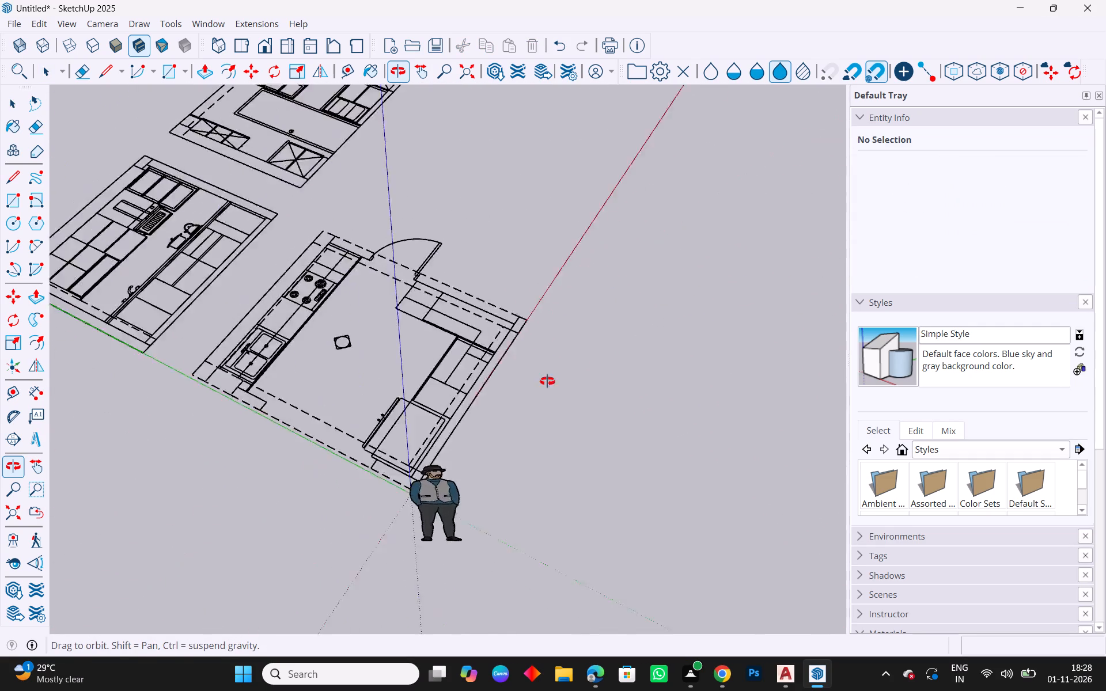
middle_drag(547, 381, 752, 382)
scroll(350, 483, up, 5)
middle_drag(559, 530, 501, 531)
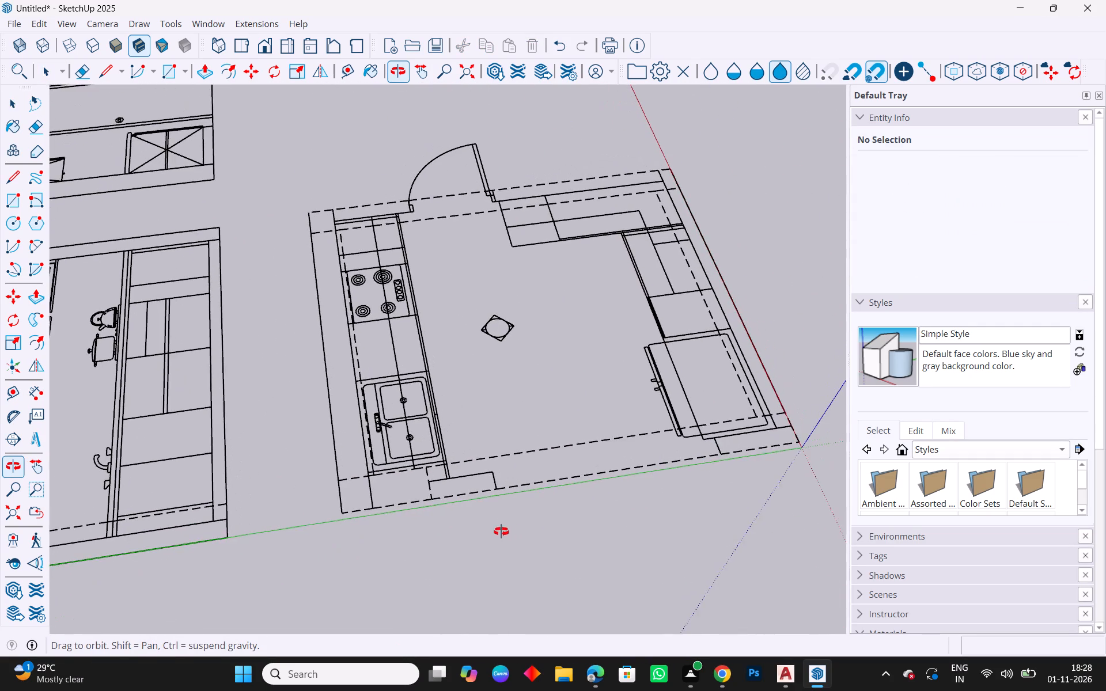
middle_drag(501, 531, 279, 535)
scroll(264, 351, down, 3)
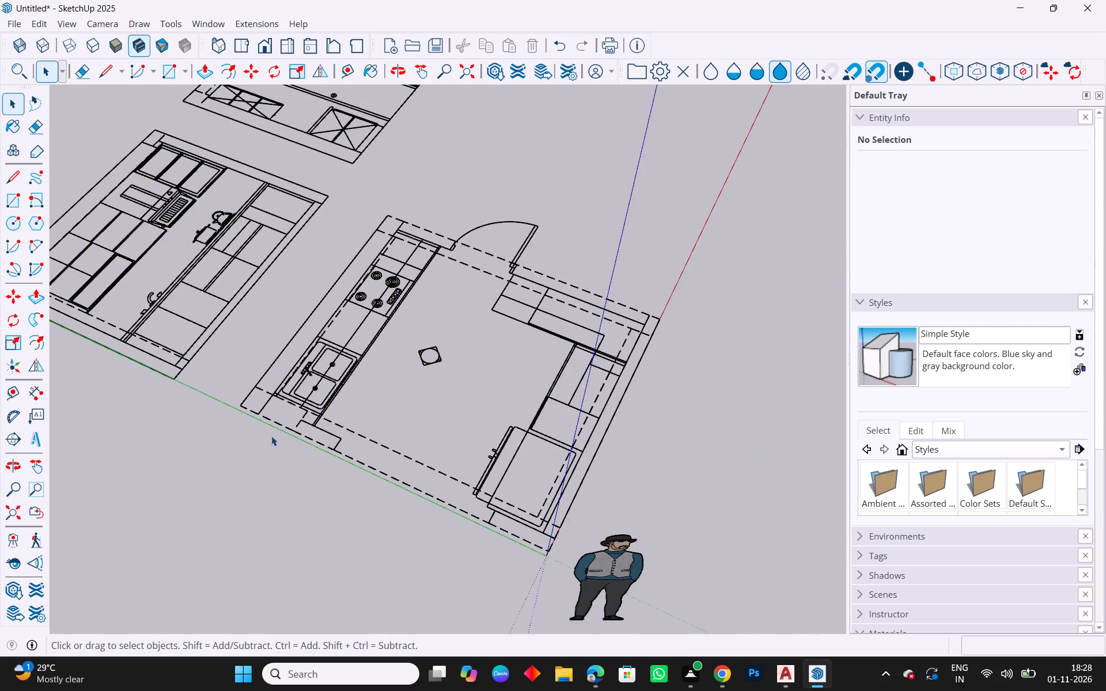
middle_drag(241, 460, 619, 460)
scroll(418, 406, up, 4)
scroll(237, 272, down, 3)
scroll(198, 338, down, 8)
middle_drag(529, 451, 66, 491)
scroll(494, 334, up, 5)
scroll(287, 310, up, 3)
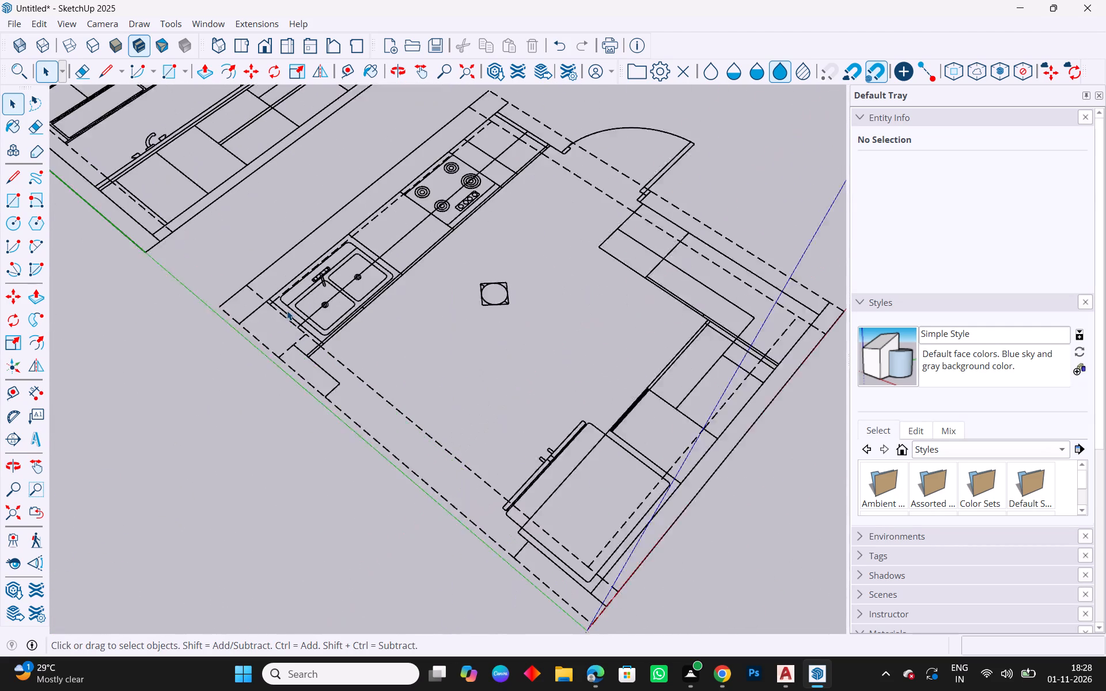
scroll(287, 310, up, 3)
middle_drag(287, 374, 270, 353)
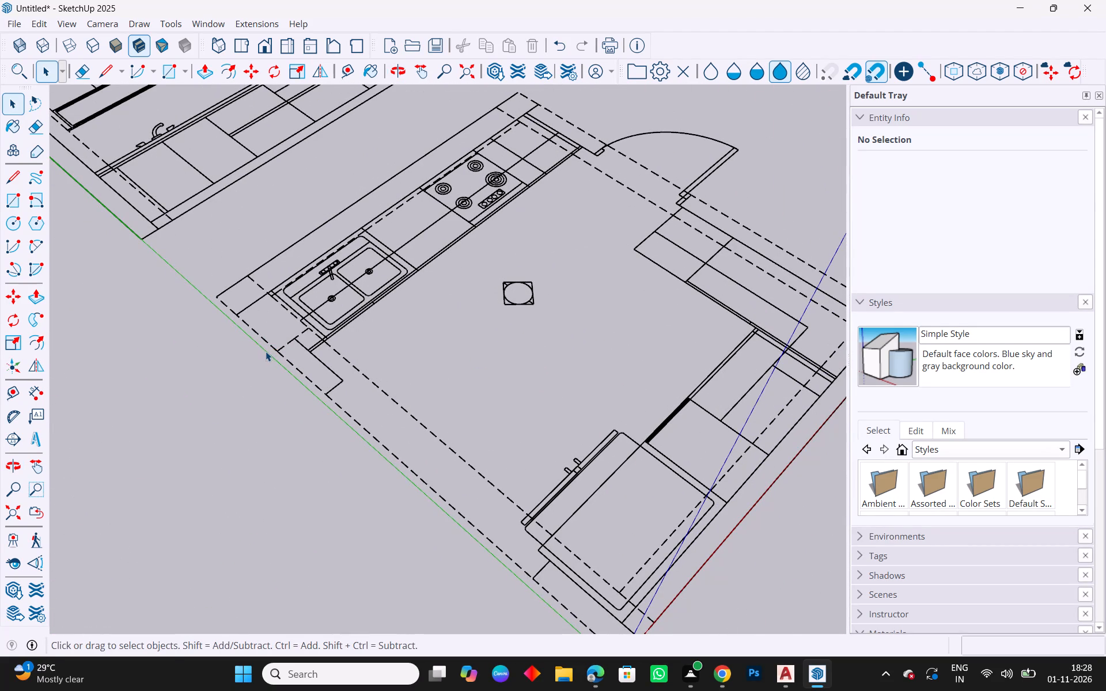
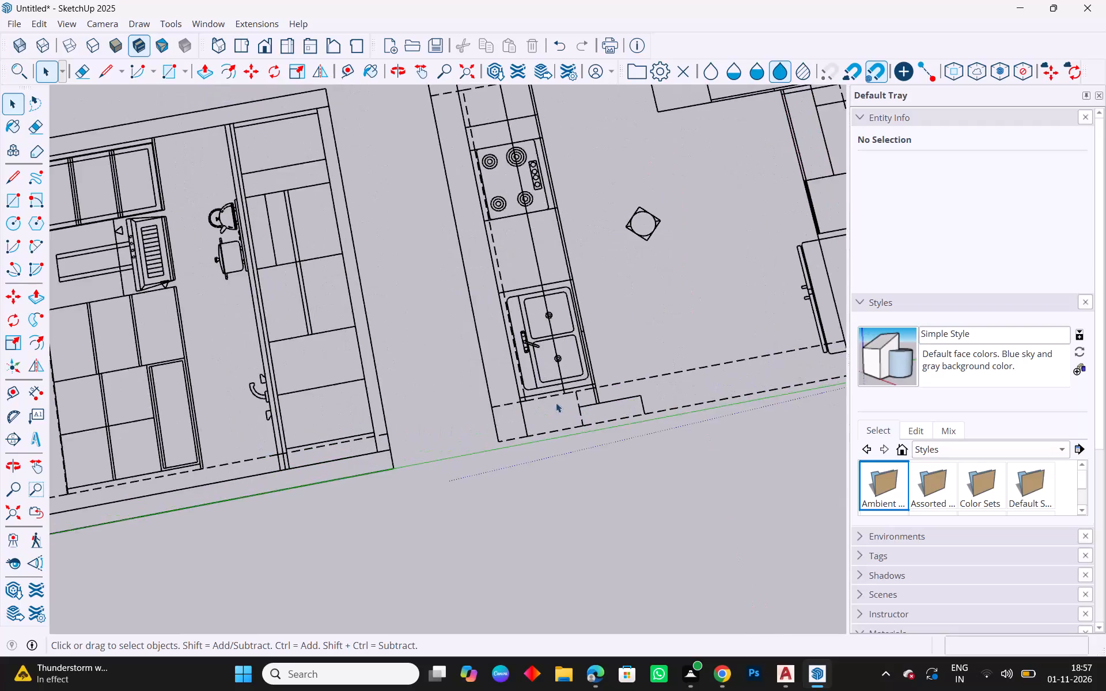
Examine the sink corner, the dashed beam lines and the wall behind the cooktop counter from several angles.
scroll(490, 401, up, 3)
click(490, 406)
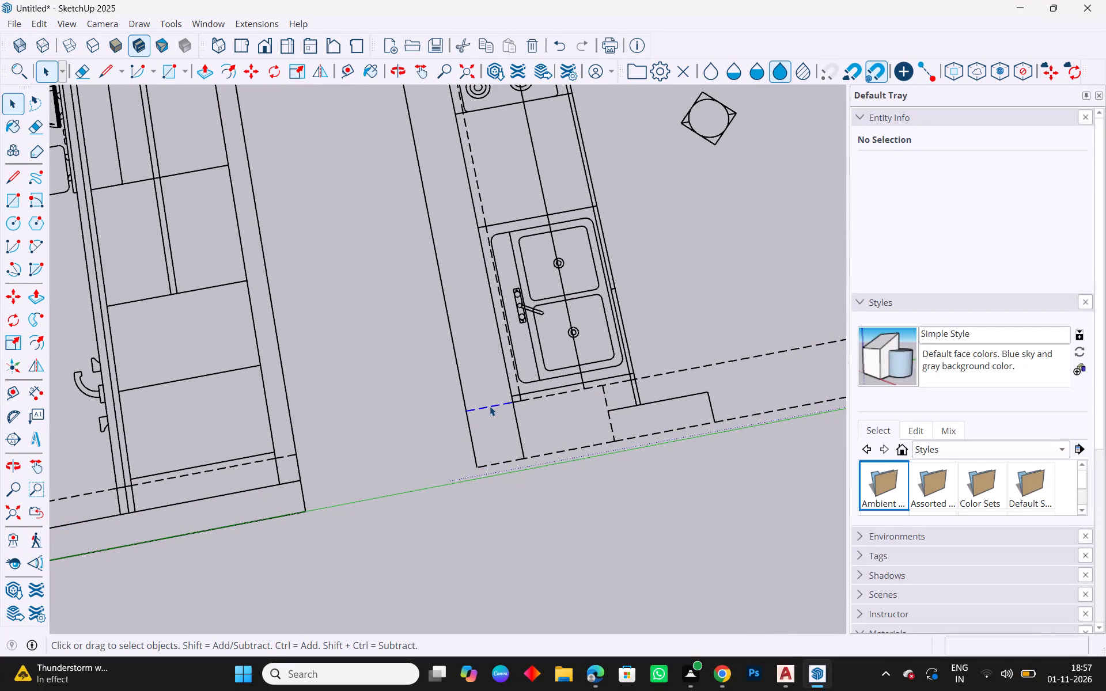
key(Escape)
middle_drag(677, 506, 635, 512)
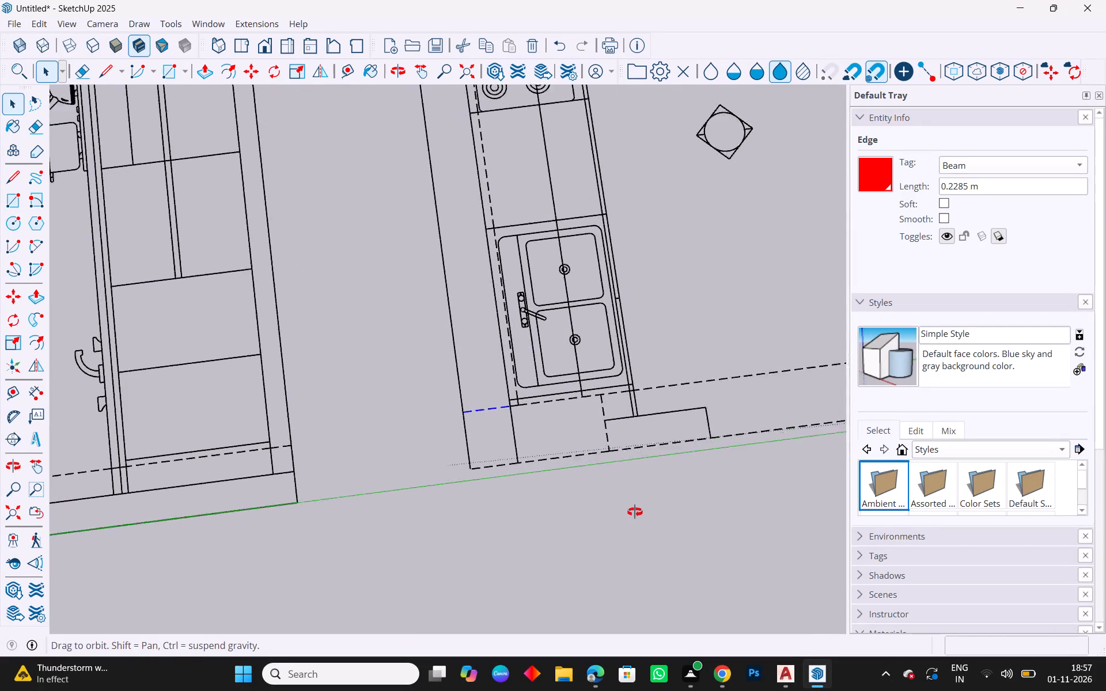
middle_drag(635, 512, 613, 515)
click(726, 324)
middle_drag(774, 474, 638, 534)
scroll(622, 536, down, 9)
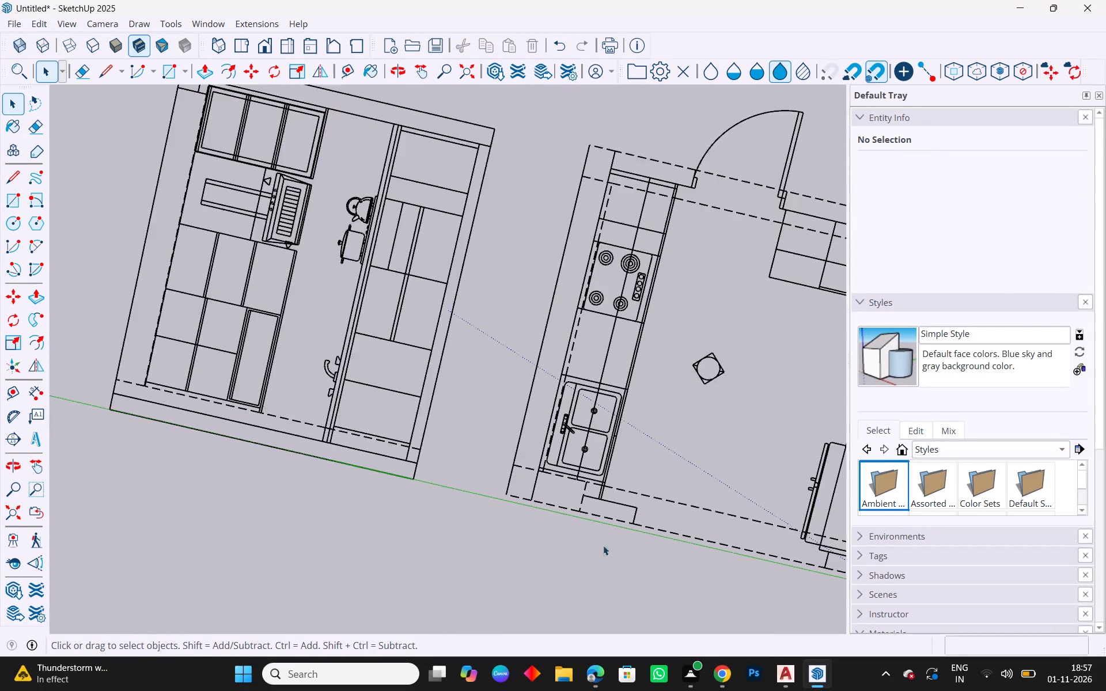
scroll(603, 545, down, 2)
scroll(752, 453, up, 4)
scroll(579, 373, up, 3)
middle_drag(664, 385, 782, 227)
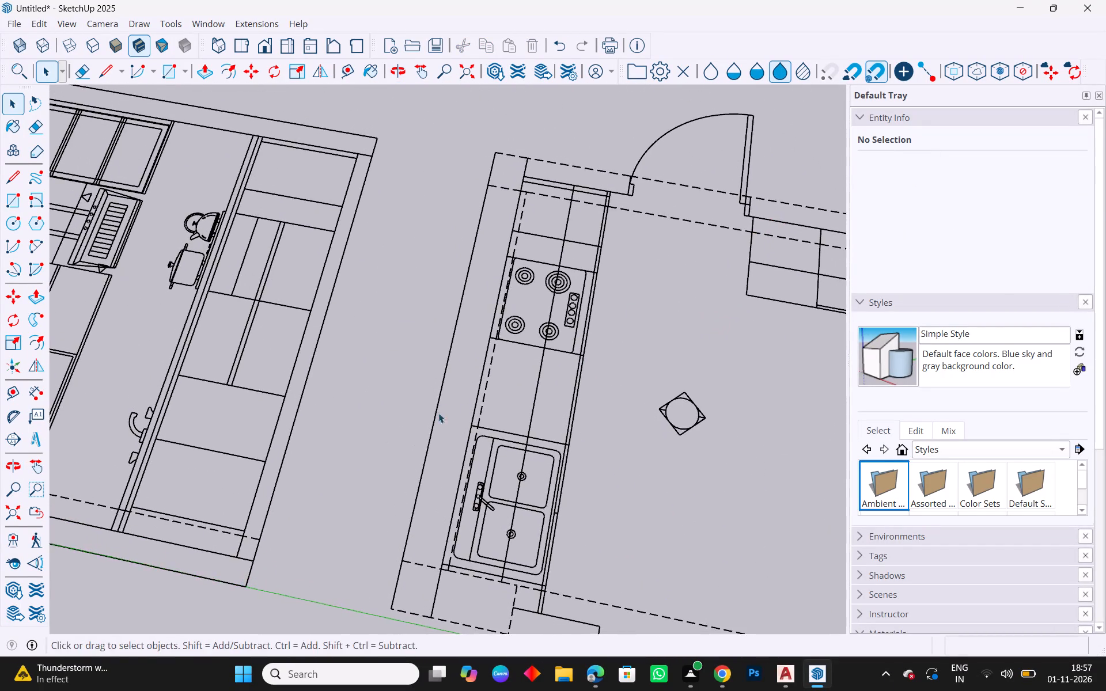
middle_drag(484, 437, 622, 424)
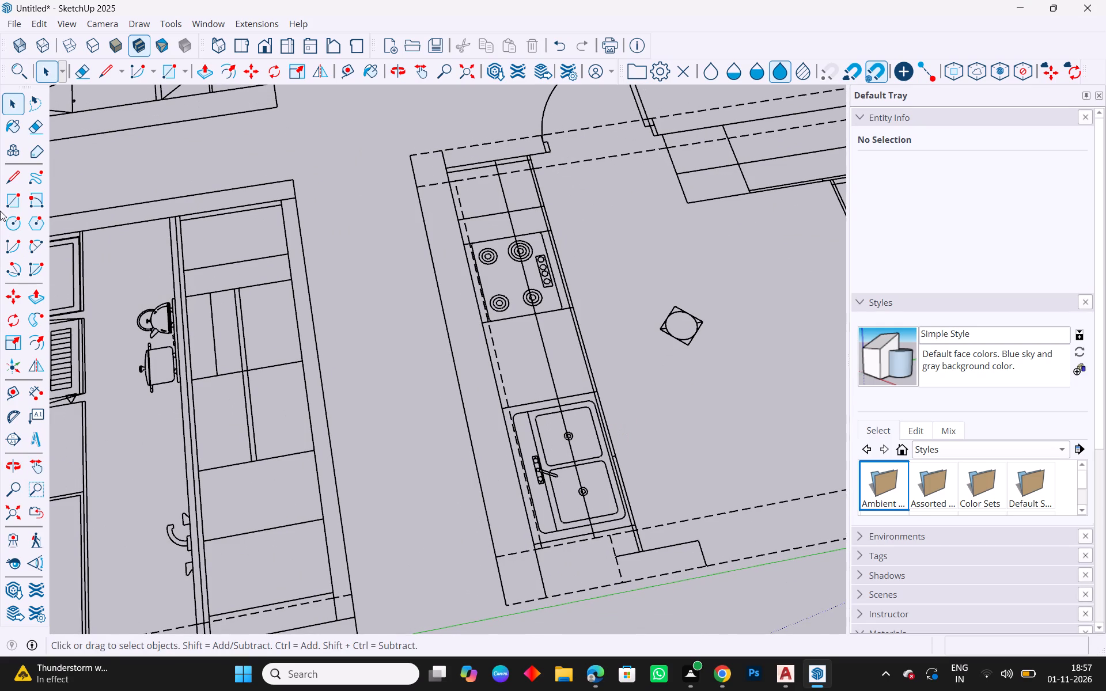
Draw a rectangle about 3.15 m by 0.23 m over the wall strip behind the cooktop and sink counter.
click(12, 196)
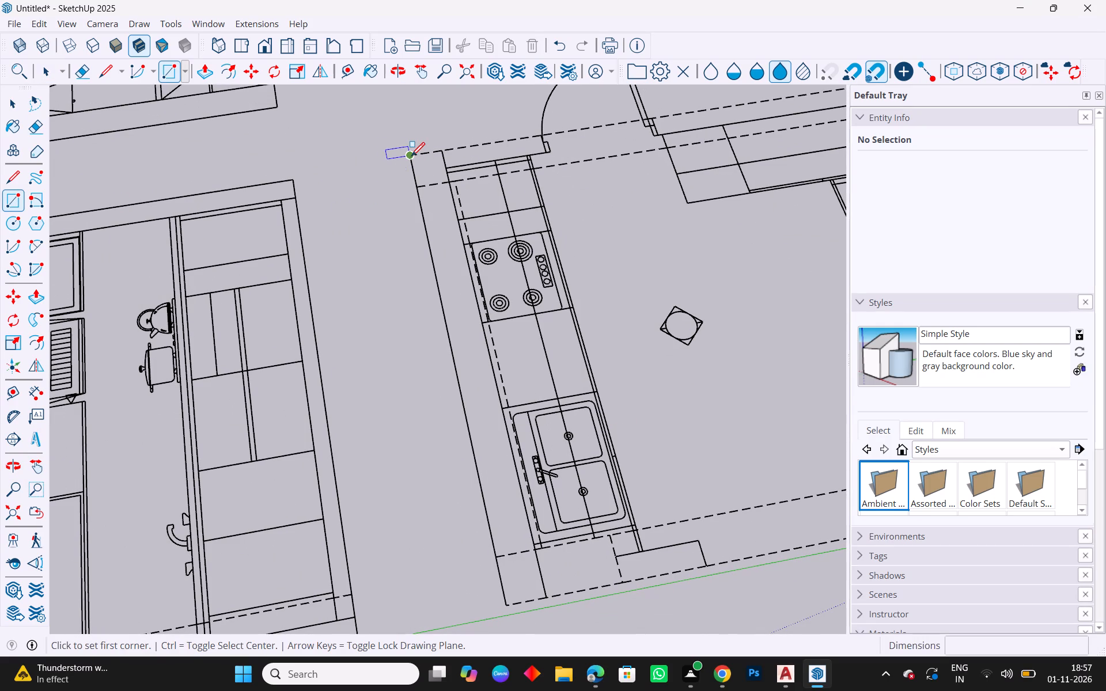
click(411, 157)
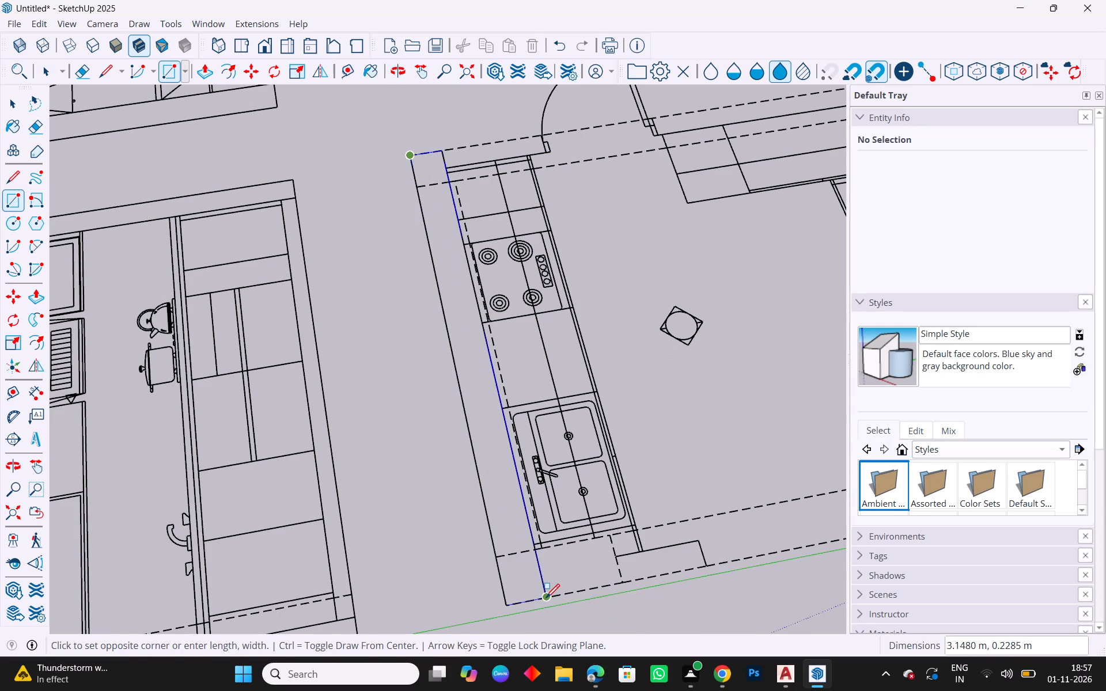
click(546, 599)
key(Escape)
key(space)
Delete the unwanted narrow faces between the wall and counter beside the sink and up to the cooktop.
scroll(535, 556, up, 3)
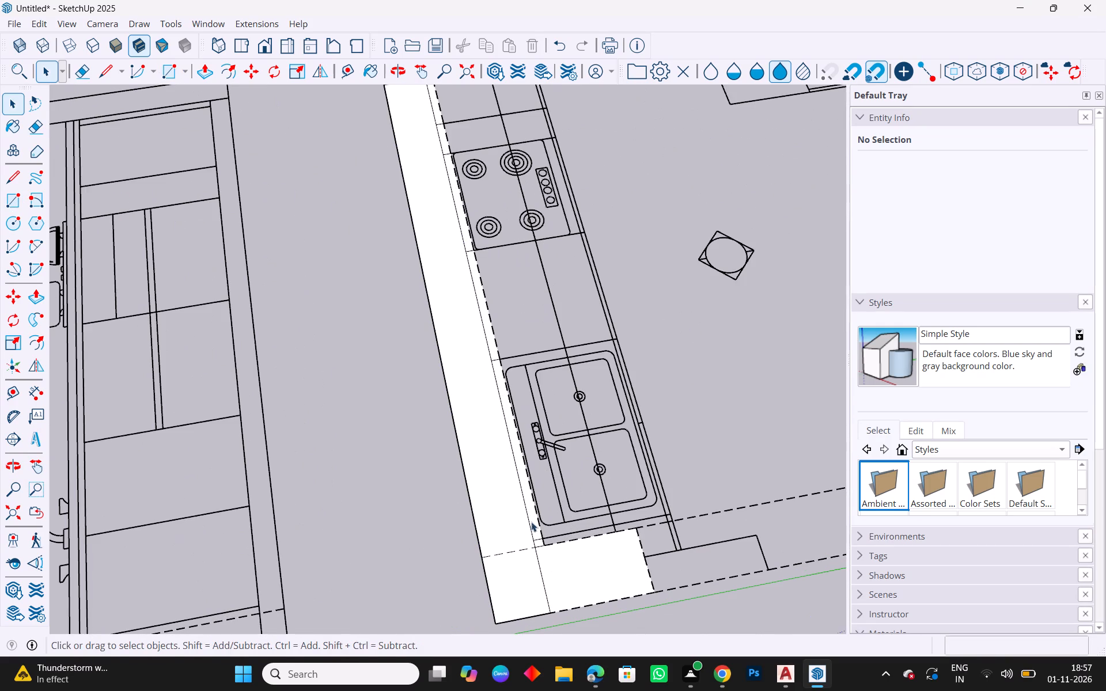
click(532, 519)
key(Delete)
scroll(547, 545, up, 4)
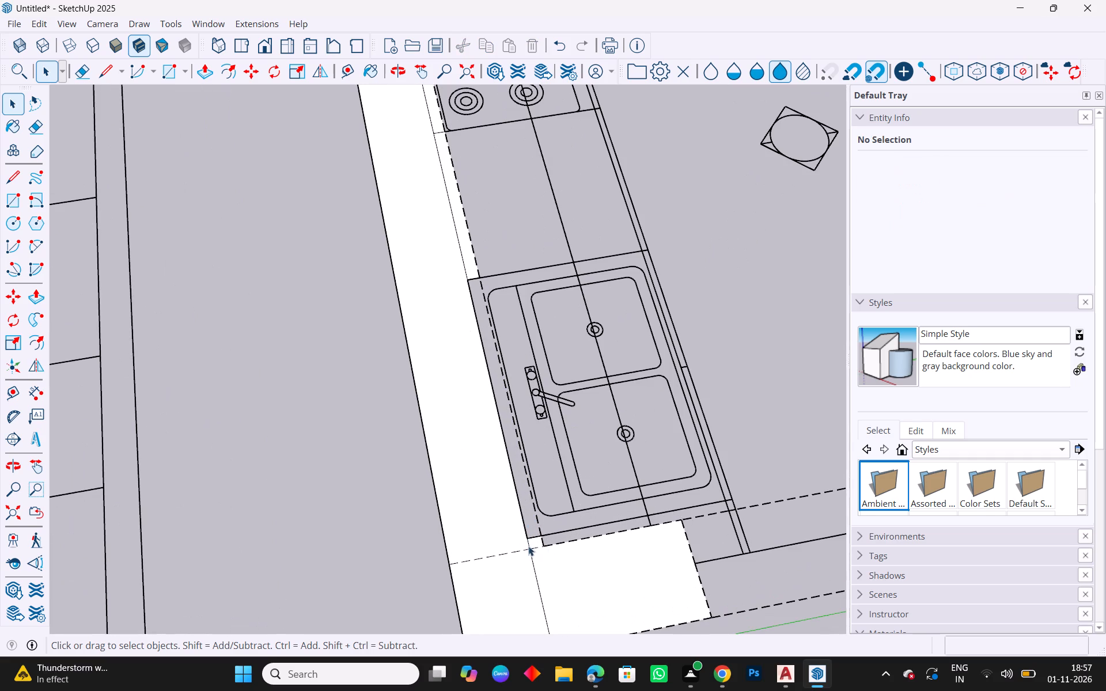
click(533, 545)
key(Delete)
click(466, 263)
key(Delete)
key(ctrl+z)
scroll(459, 234, up, 3)
click(463, 259)
click(463, 261)
click(475, 264)
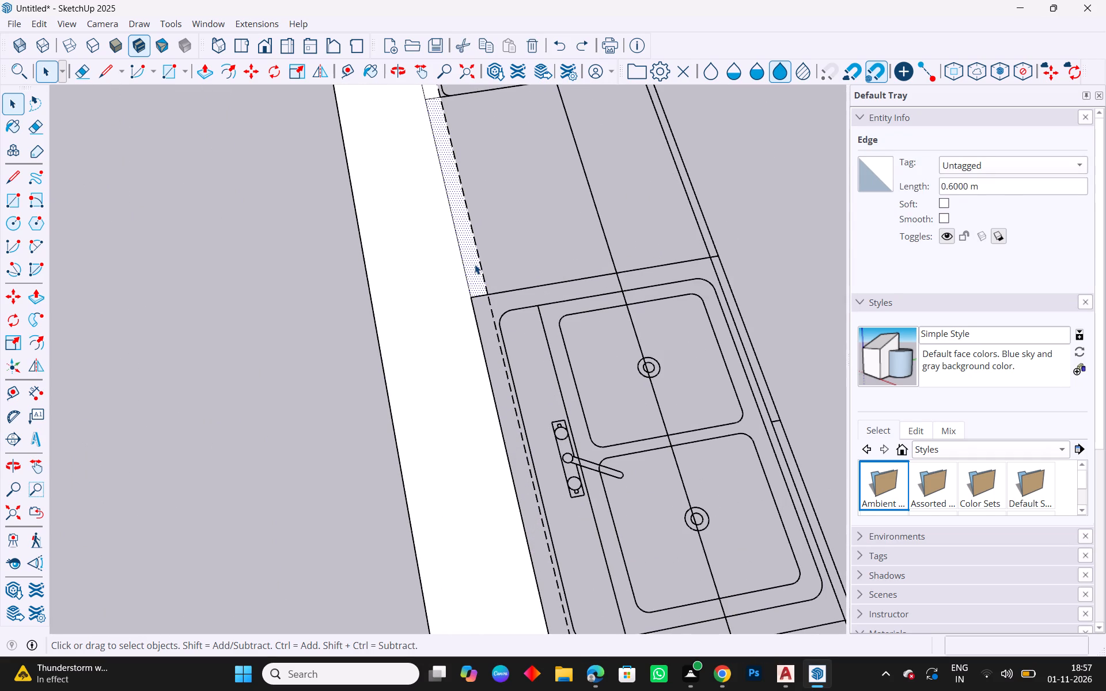
key(Delete)
Delete the remaining narrow faces along the counter beside the cooktop and below the short wall near the door.
scroll(485, 264, down, 14)
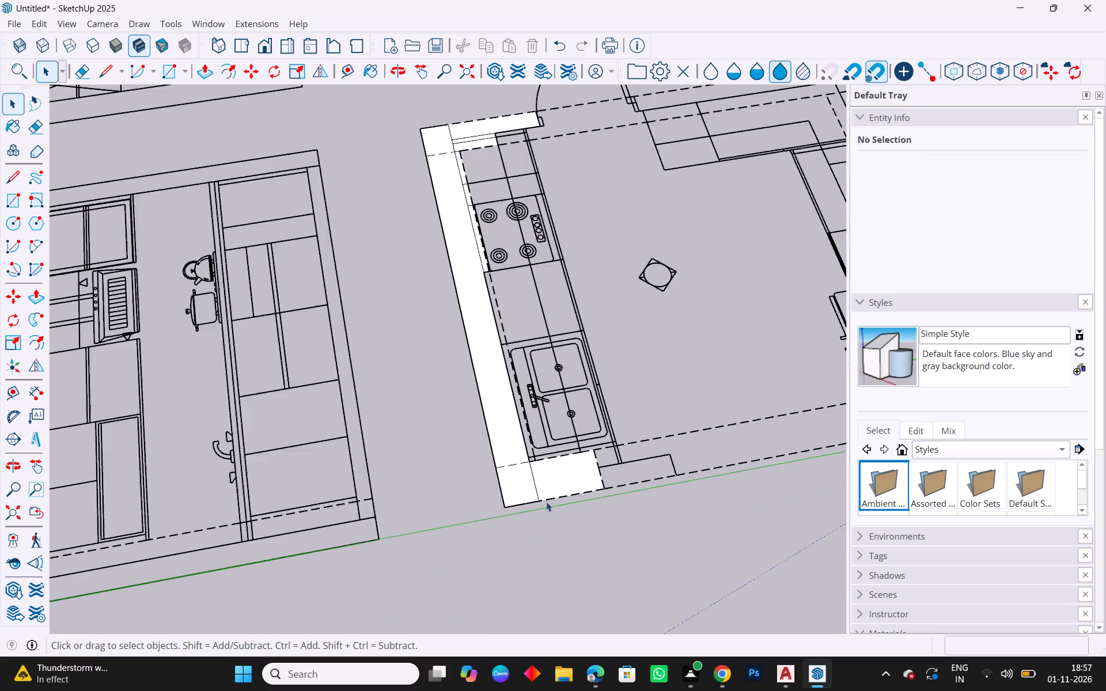
scroll(449, 204, up, 14)
click(482, 210)
key(Delete)
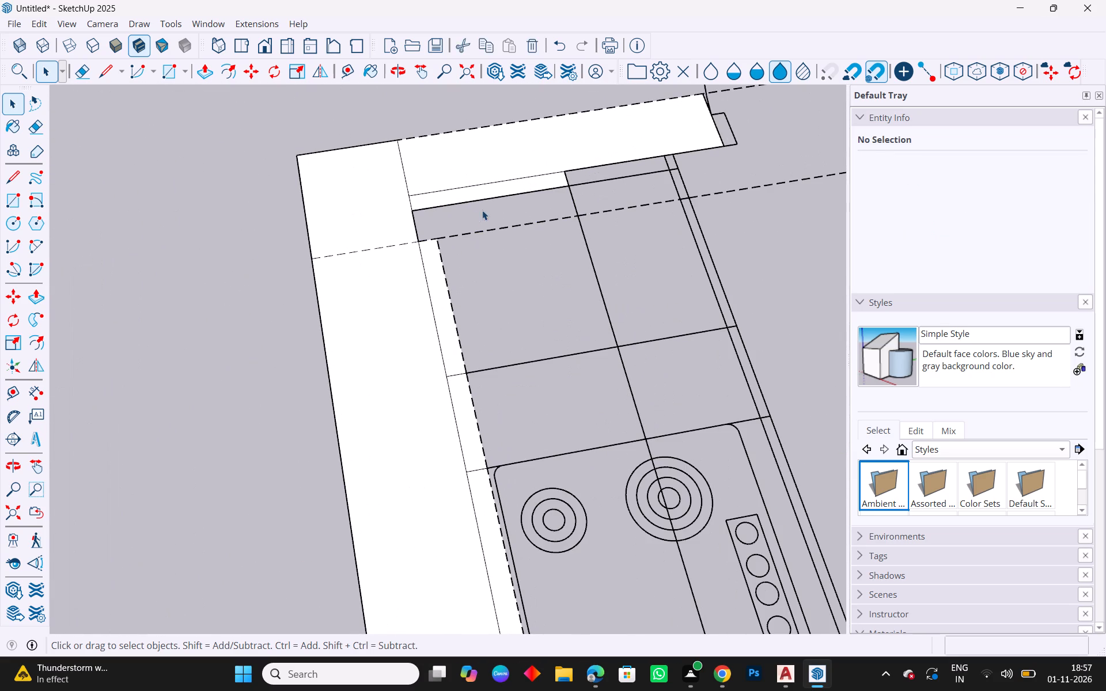
click(438, 195)
key(Delete)
click(439, 279)
key(Delete)
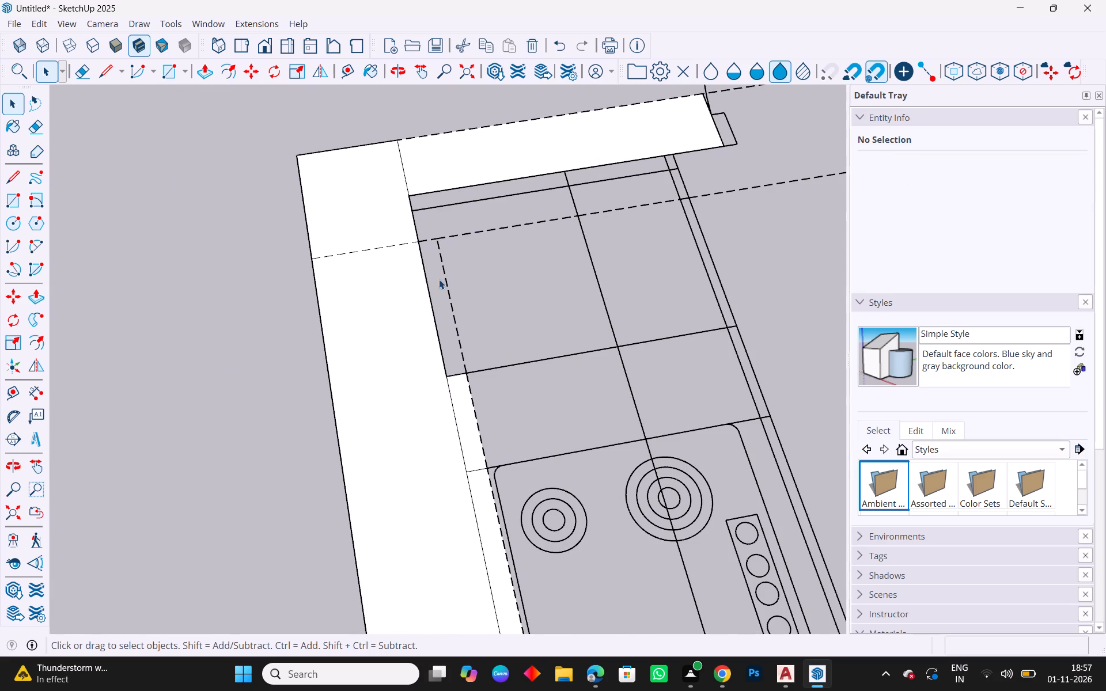
click(467, 439)
key(Delete)
scroll(471, 355, down, 4)
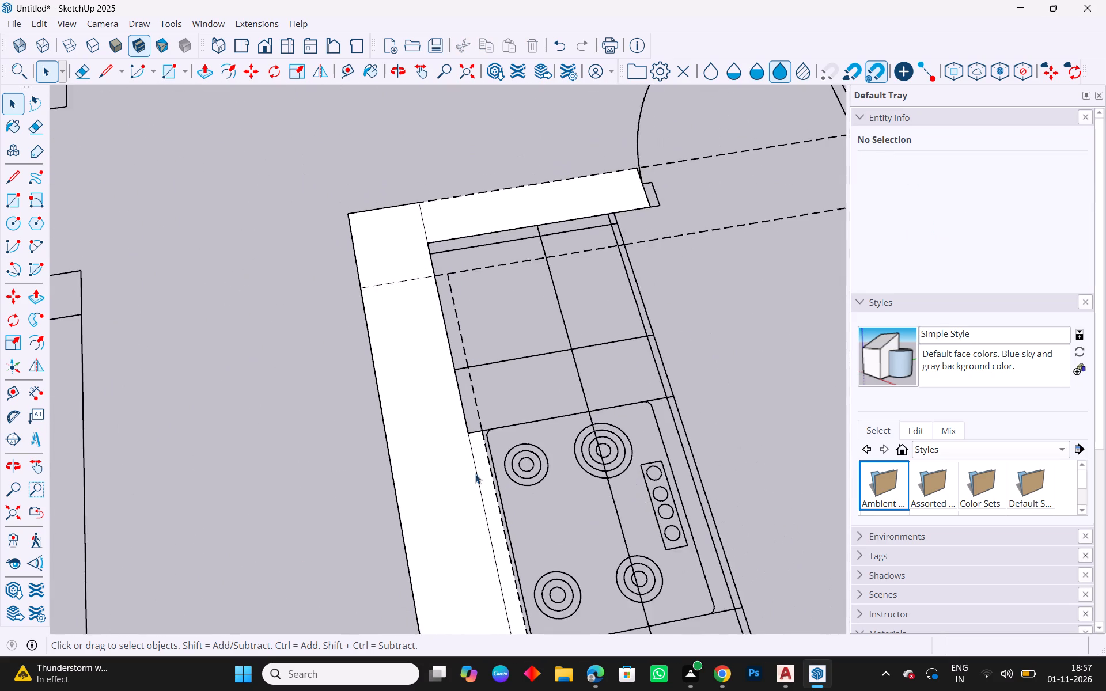
scroll(472, 510, up, 4)
click(500, 491)
key(Delete)
Delete the solid and dashed edges dividing the wall face at its sink-side and door-side corners.
scroll(402, 272, down, 14)
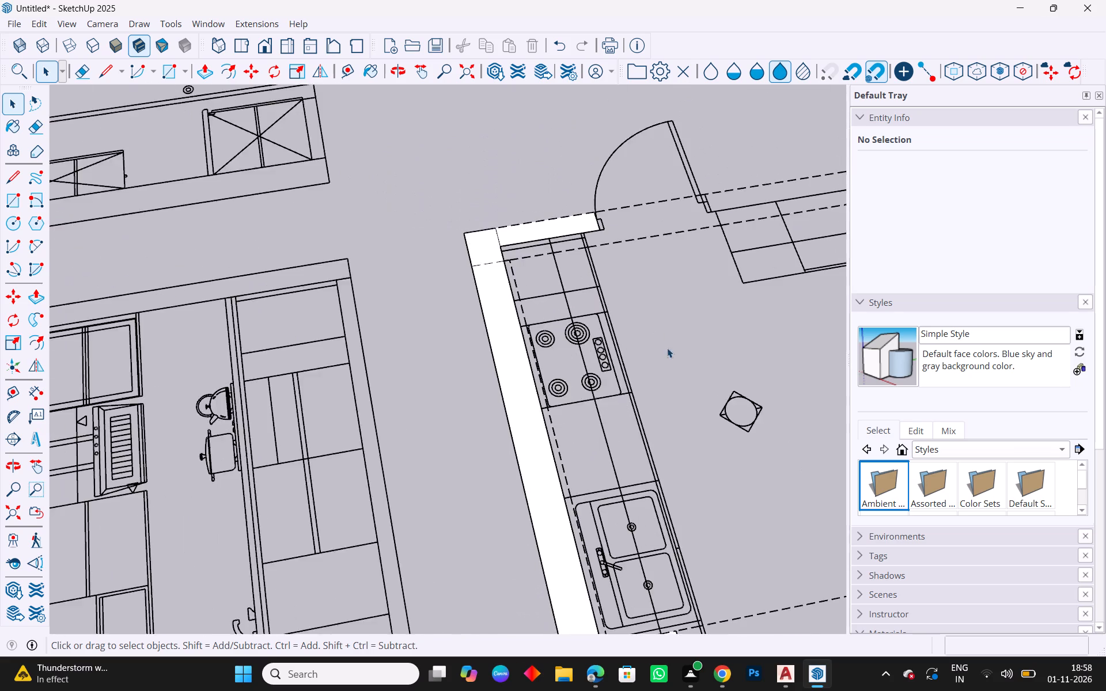
scroll(400, 301, down, 4)
scroll(531, 567, up, 4)
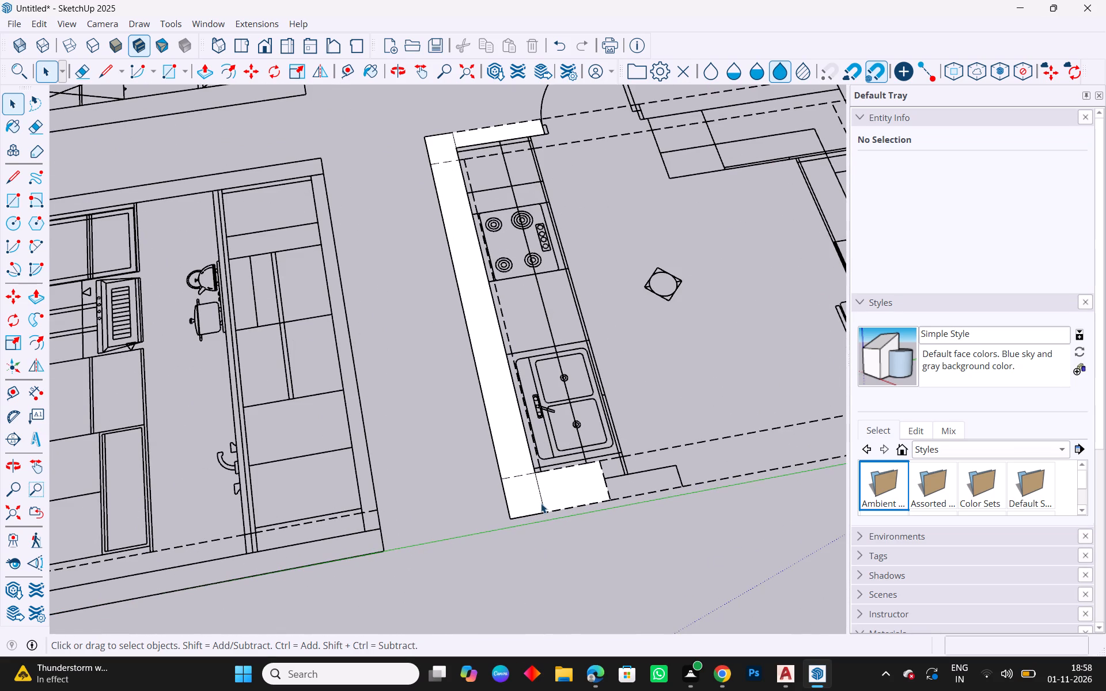
click(542, 502)
key(Delete)
scroll(531, 474, down, 3)
scroll(467, 200, up, 9)
click(473, 223)
key(Delete)
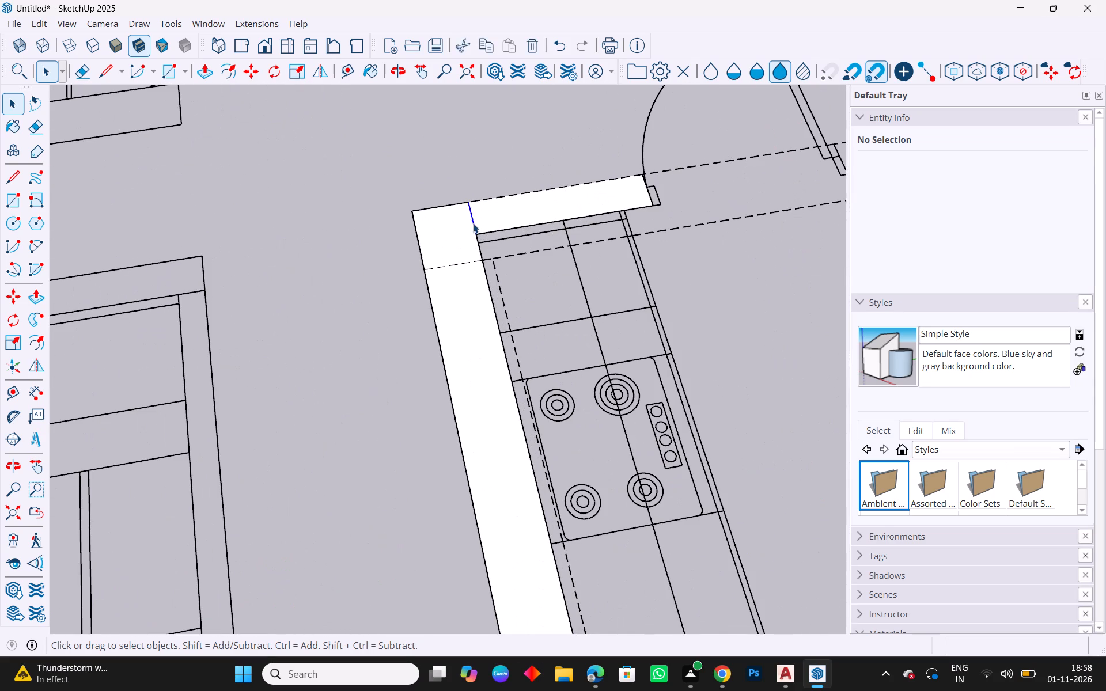
click(455, 263)
key(Delete)
scroll(433, 191, down, 2)
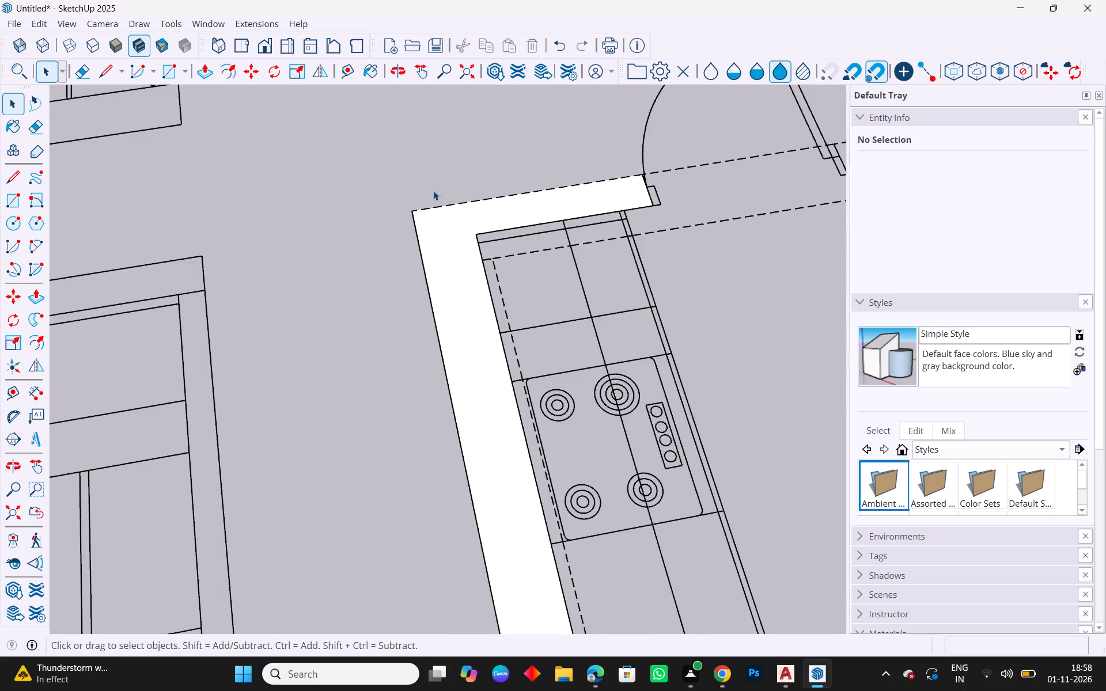
scroll(433, 191, down, 11)
scroll(530, 409, up, 5)
click(548, 396)
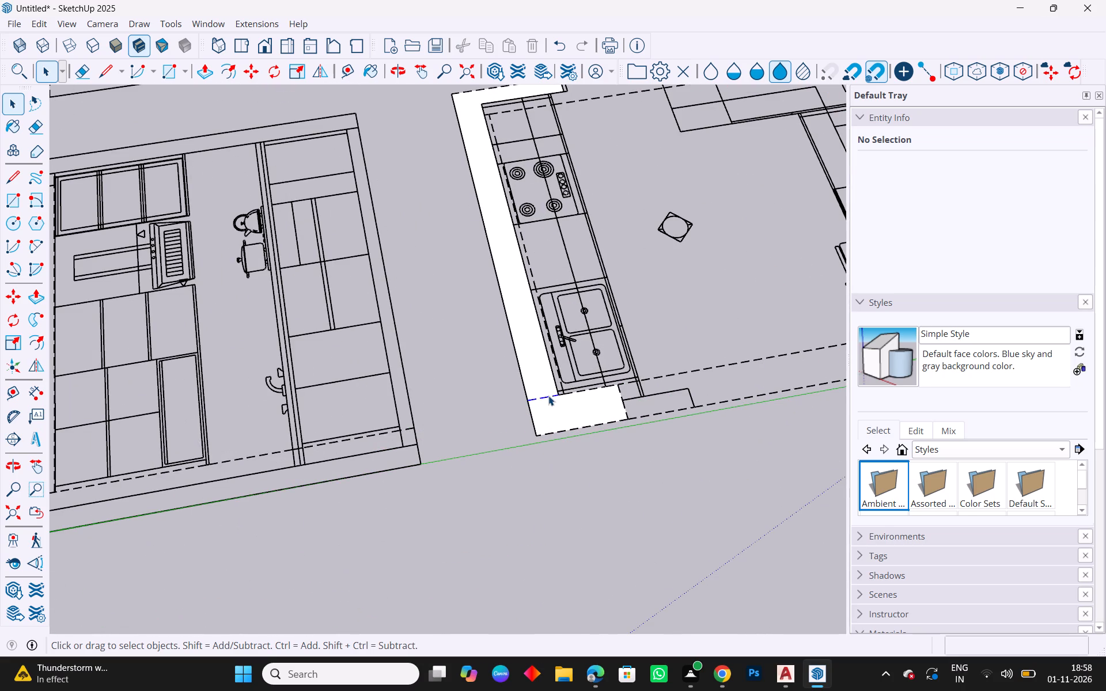
key(Delete)
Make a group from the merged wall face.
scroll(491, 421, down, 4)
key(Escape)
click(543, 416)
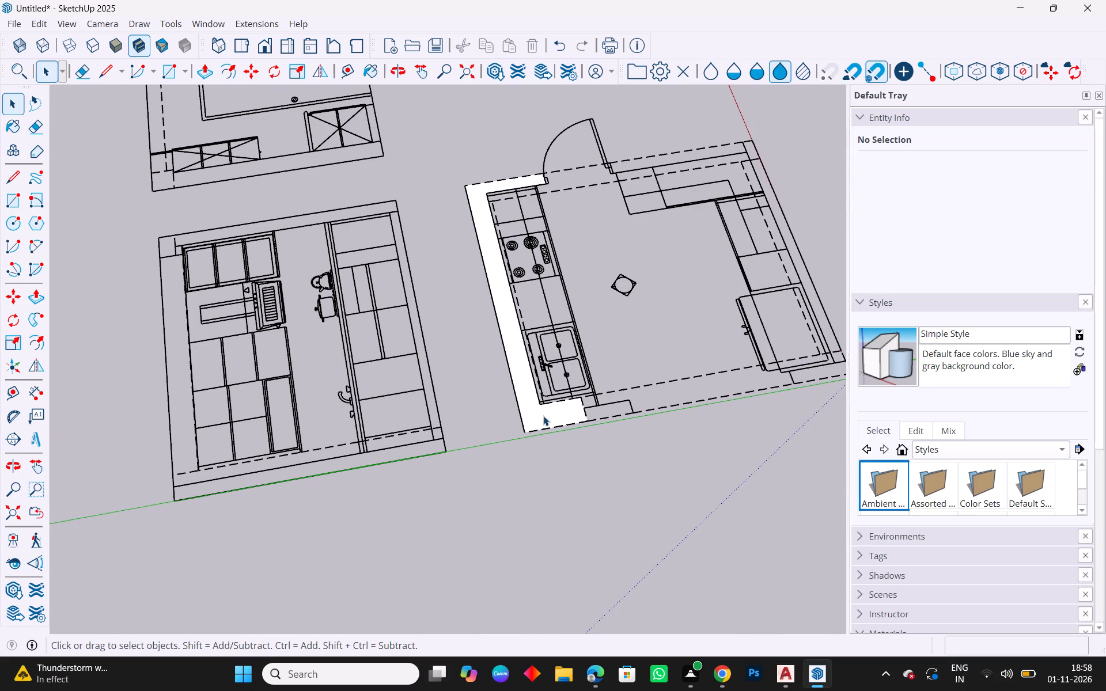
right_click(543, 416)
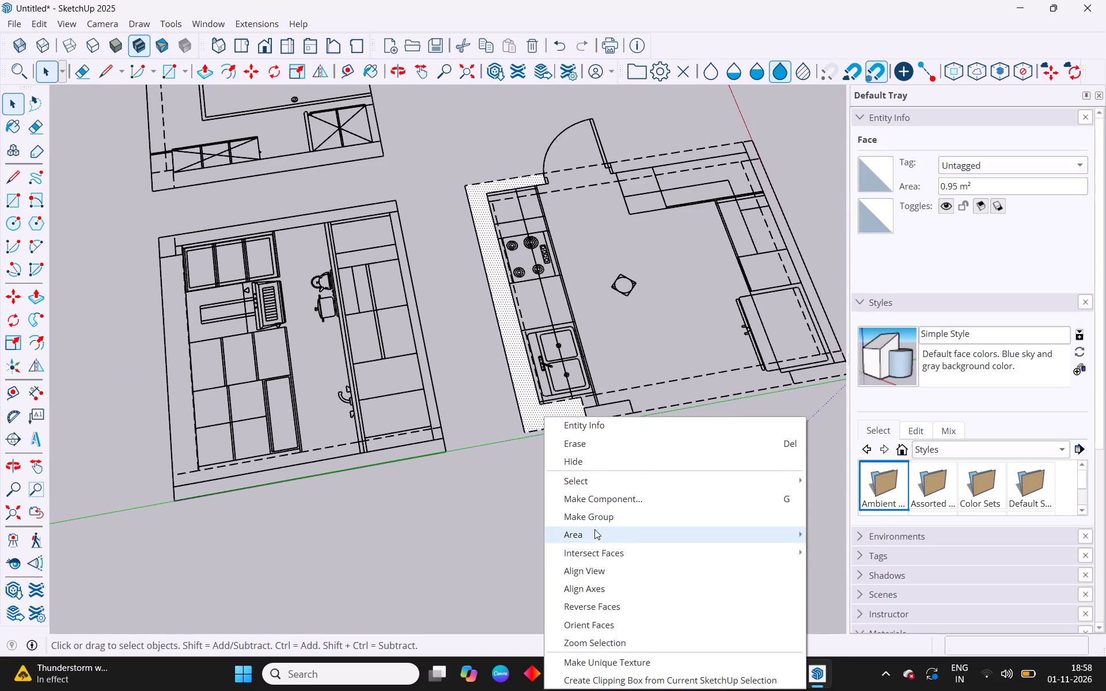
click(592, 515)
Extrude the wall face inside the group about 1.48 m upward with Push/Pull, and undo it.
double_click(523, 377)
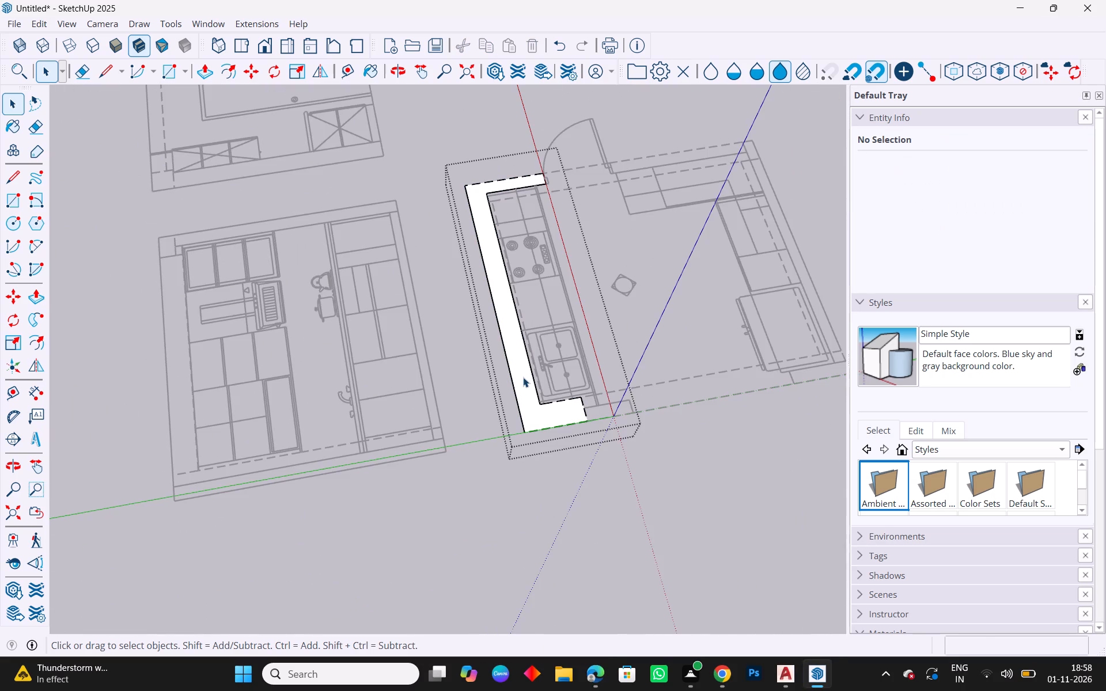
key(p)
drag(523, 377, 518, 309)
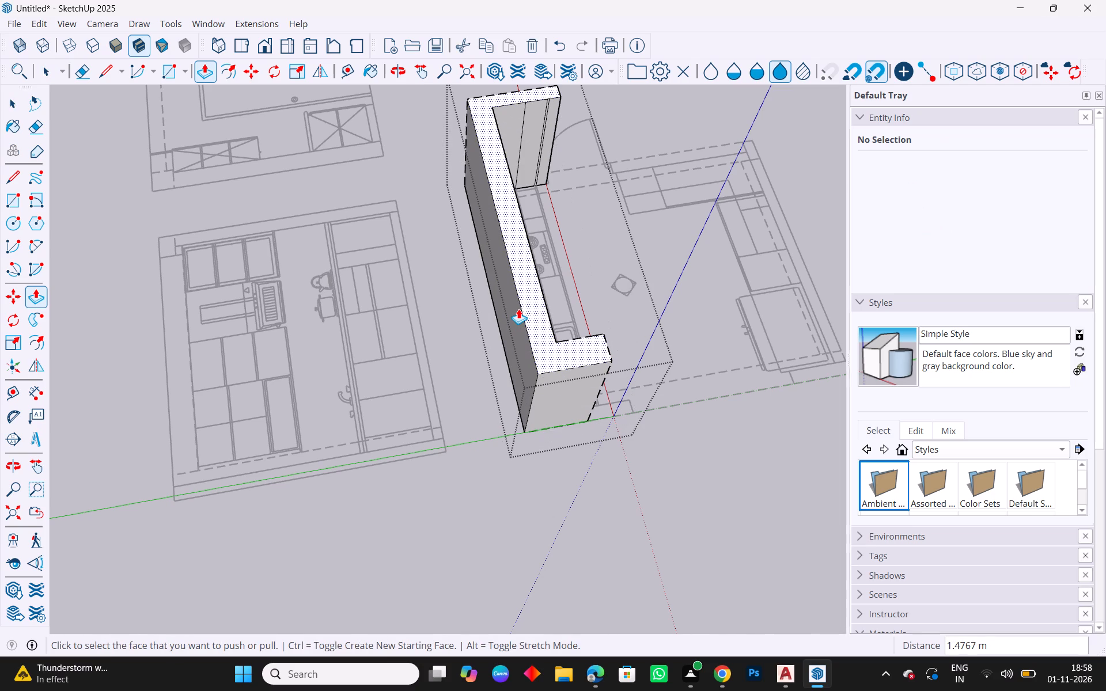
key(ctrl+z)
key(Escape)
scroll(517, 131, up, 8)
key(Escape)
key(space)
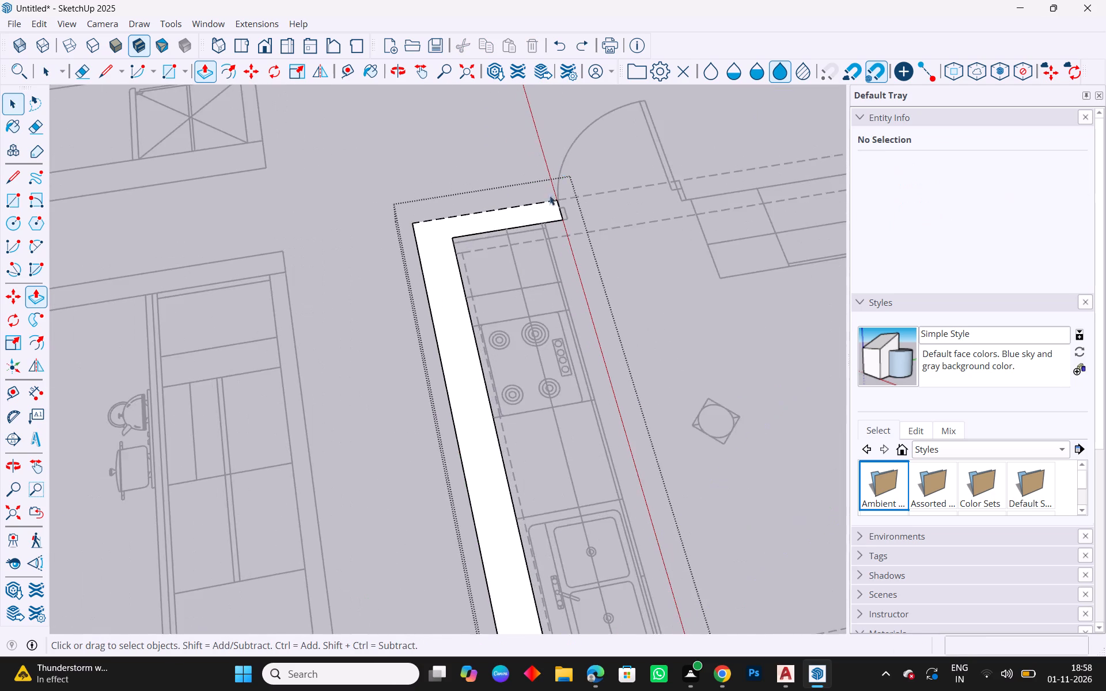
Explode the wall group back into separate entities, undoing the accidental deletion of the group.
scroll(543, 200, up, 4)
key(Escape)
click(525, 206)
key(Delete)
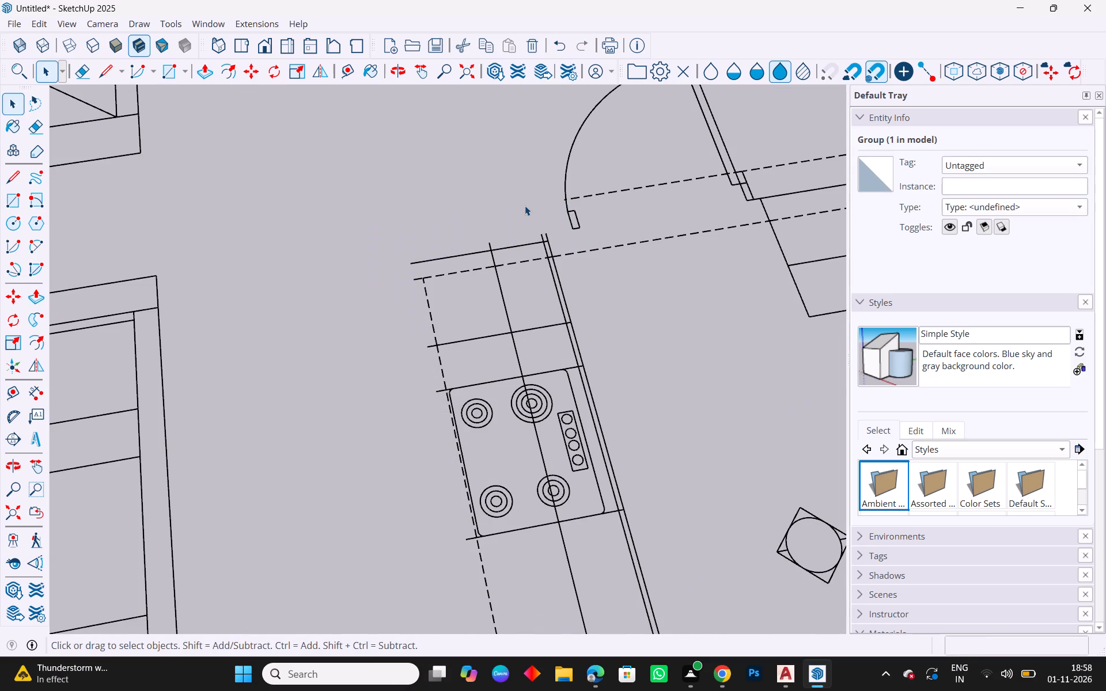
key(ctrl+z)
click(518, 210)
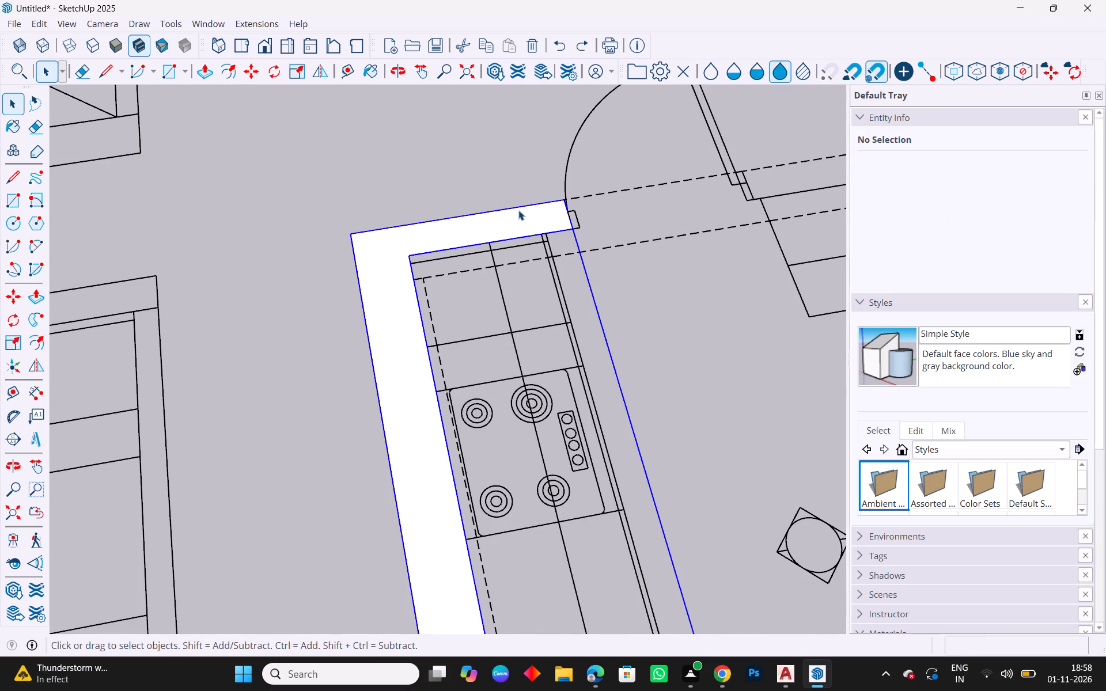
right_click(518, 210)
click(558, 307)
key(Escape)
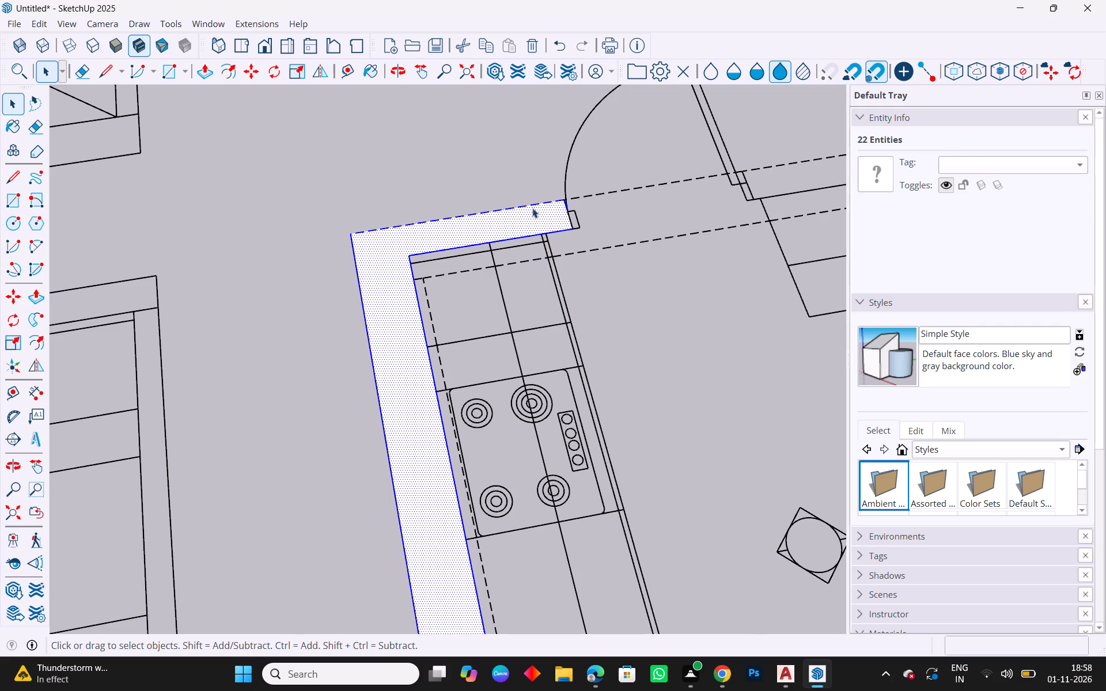
Delete the dashed beam edge along the outer side of the short wall next to the door.
click(533, 204)
click(533, 204)
key(Delete)
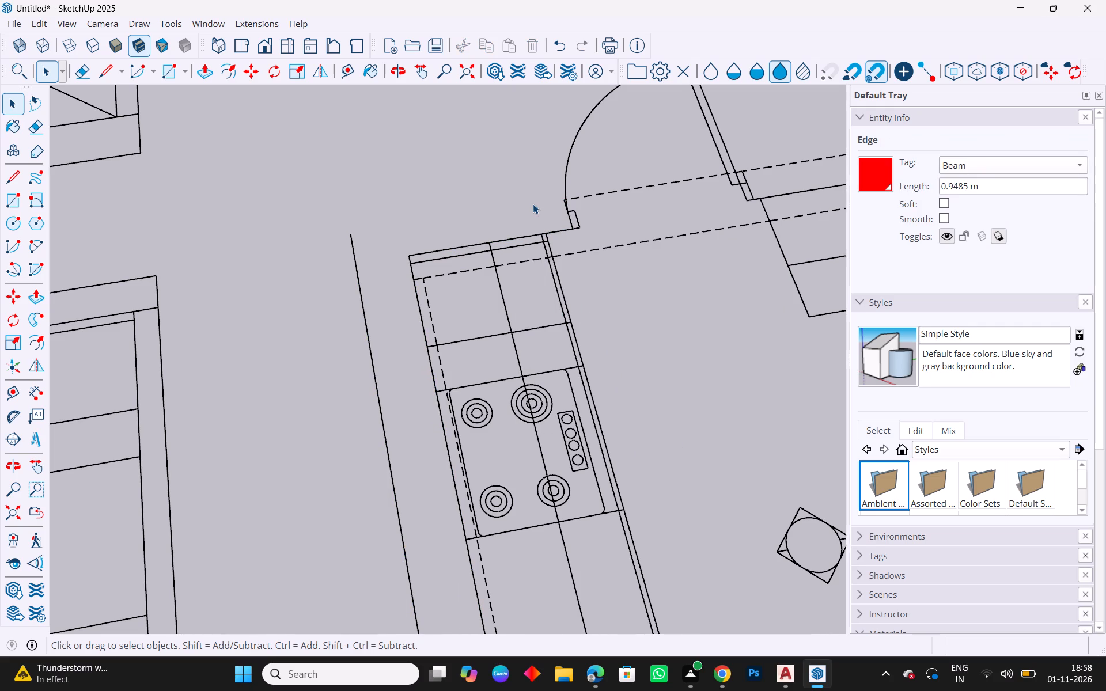
key(ctrl+z)
click(533, 204)
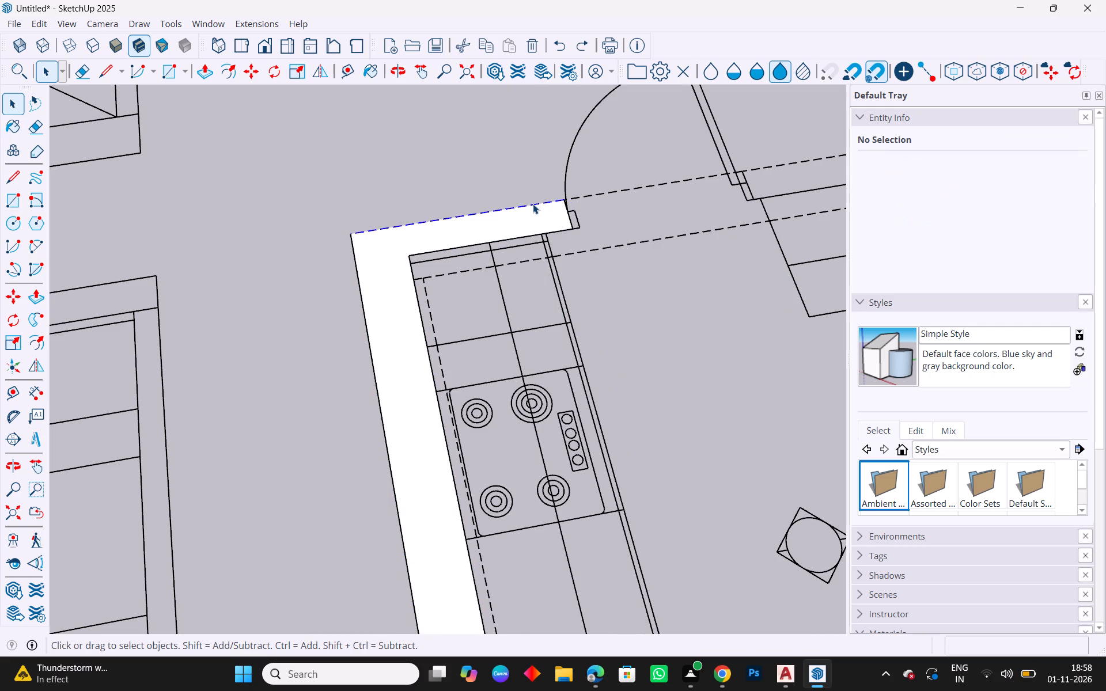
key(Delete)
key(Escape)
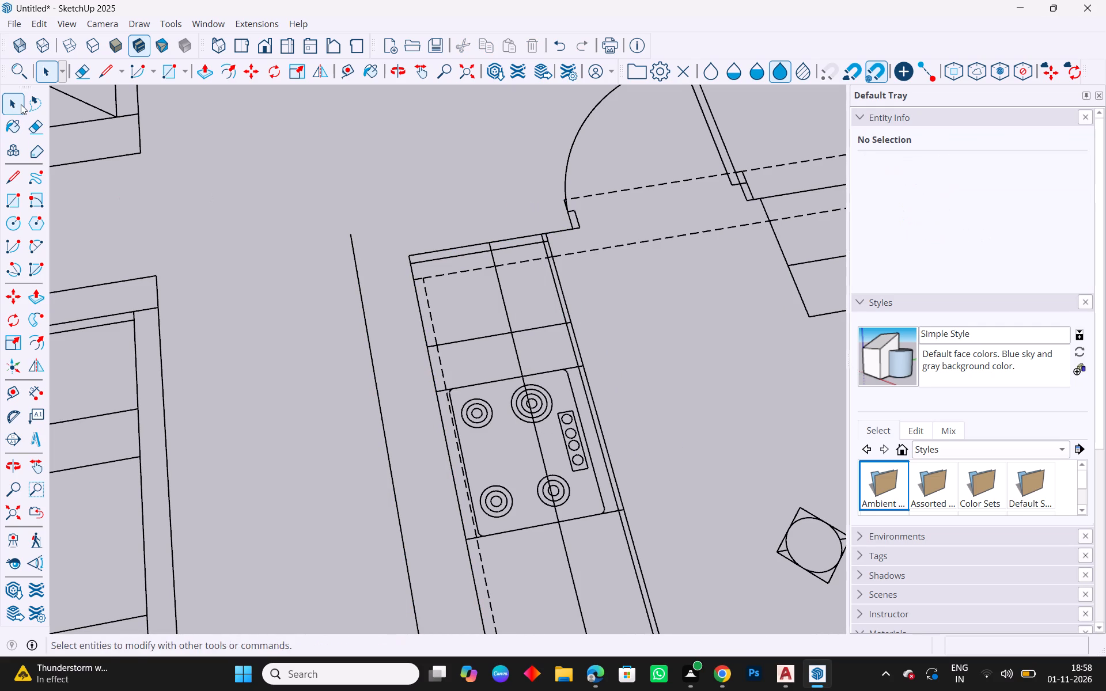
Draw a solid line from the wall's outer corner to the door jamb to close the wall outline again.
click(10, 175)
drag(353, 234, 358, 234)
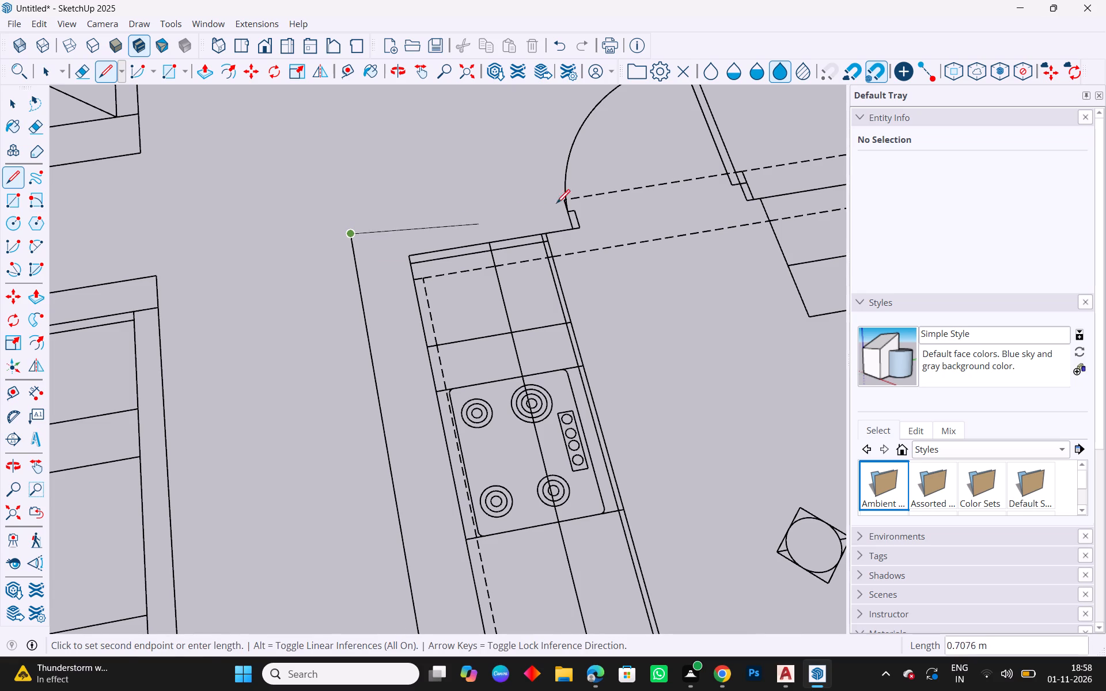
click(565, 198)
key(Escape)
key(space)
scroll(413, 176, down, 8)
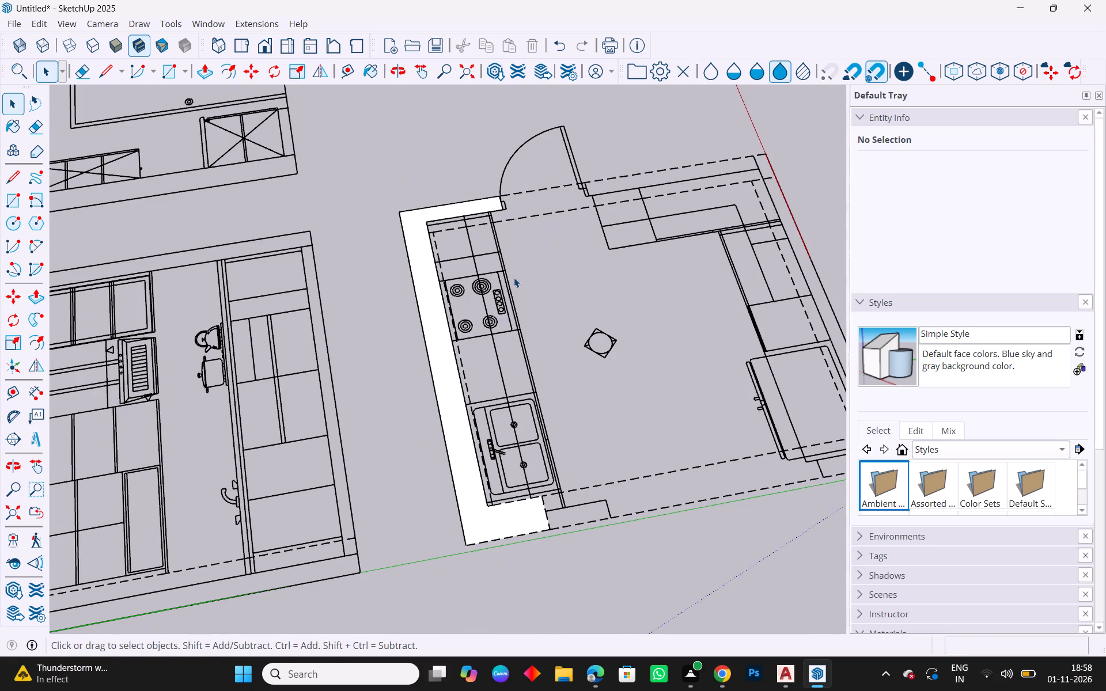
Delete the dashed beam edges and the short leftover edges along both sides of the wall's return below the sink.
scroll(527, 545, up, 7)
click(522, 525)
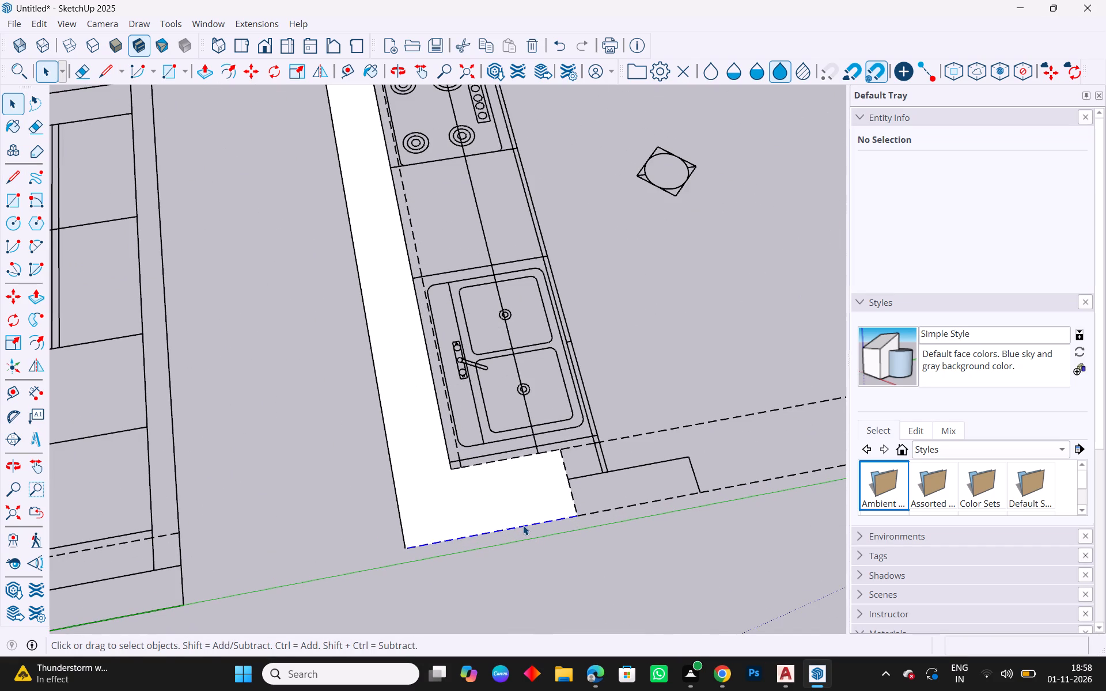
key(Delete)
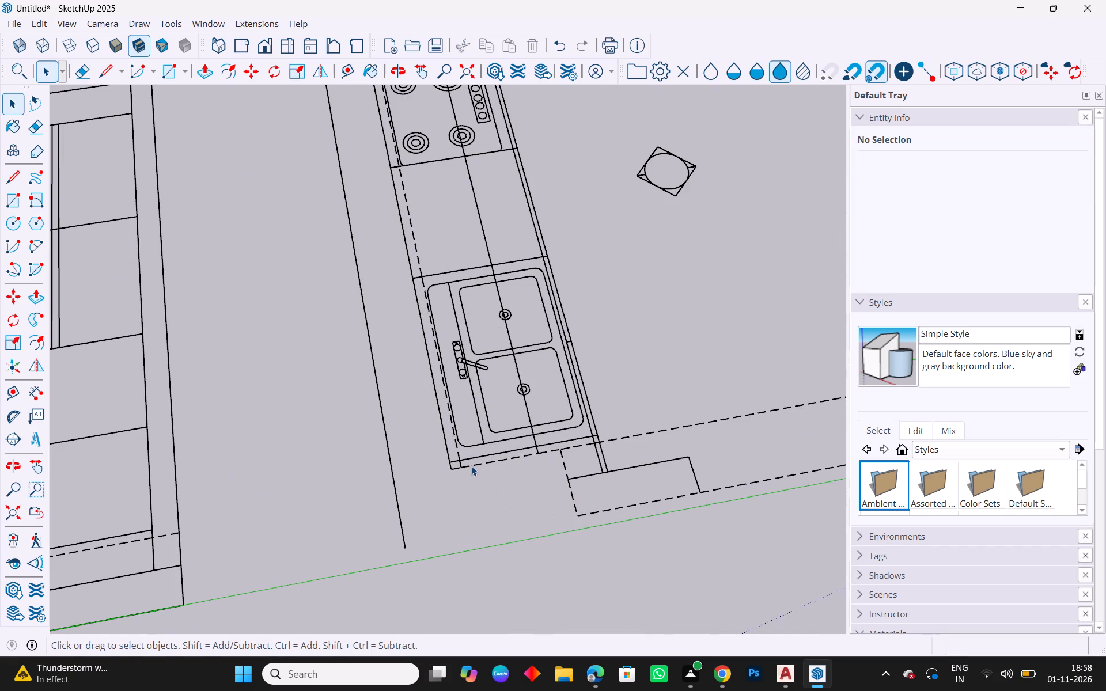
click(471, 465)
key(Delete)
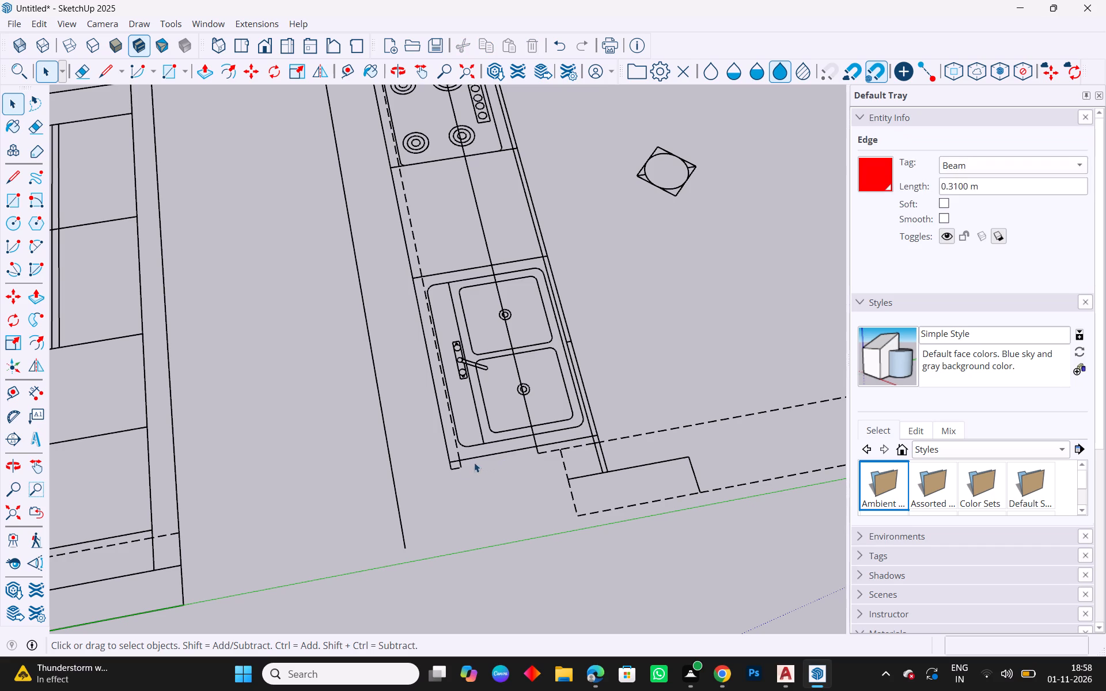
click(456, 469)
key(Delete)
click(551, 450)
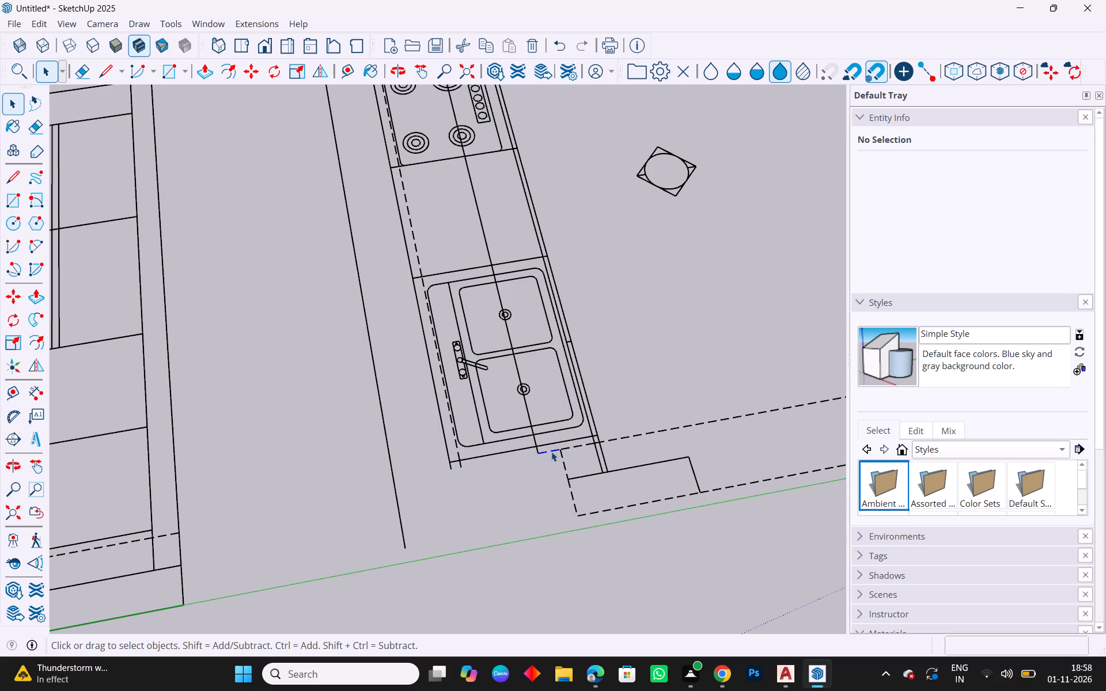
key(Delete)
key(Escape)
Draw solid lines from the wall's outer corner to its end, about 0.30 m across the end, and back along the sink counter edge.
click(14, 188)
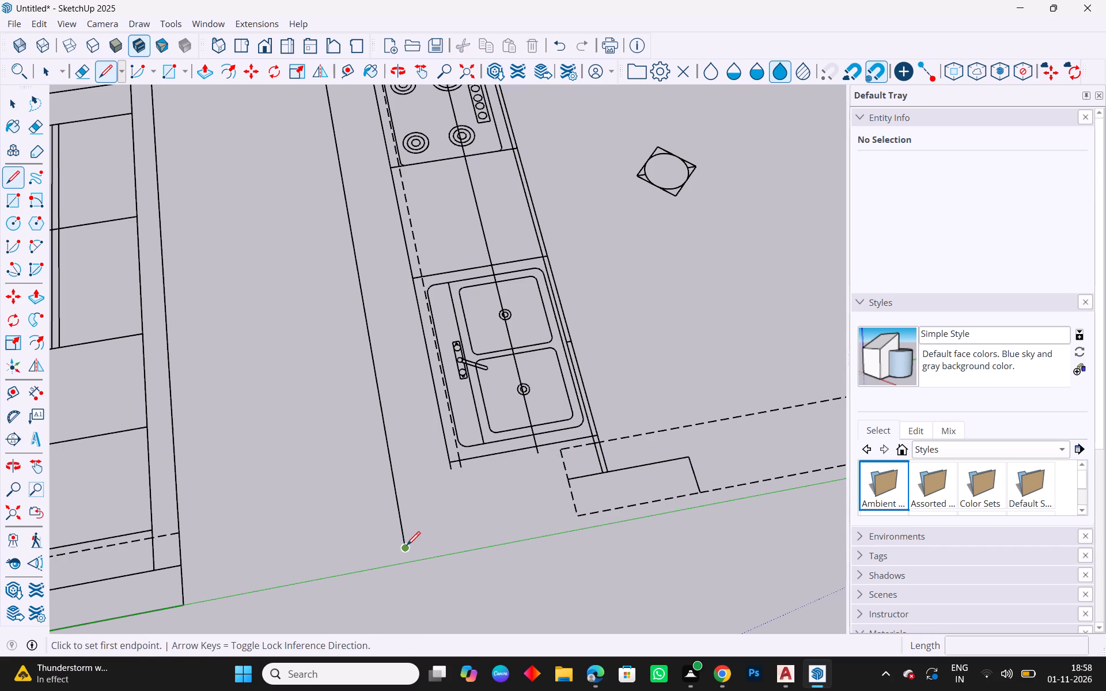
drag(407, 546, 453, 546)
click(578, 514)
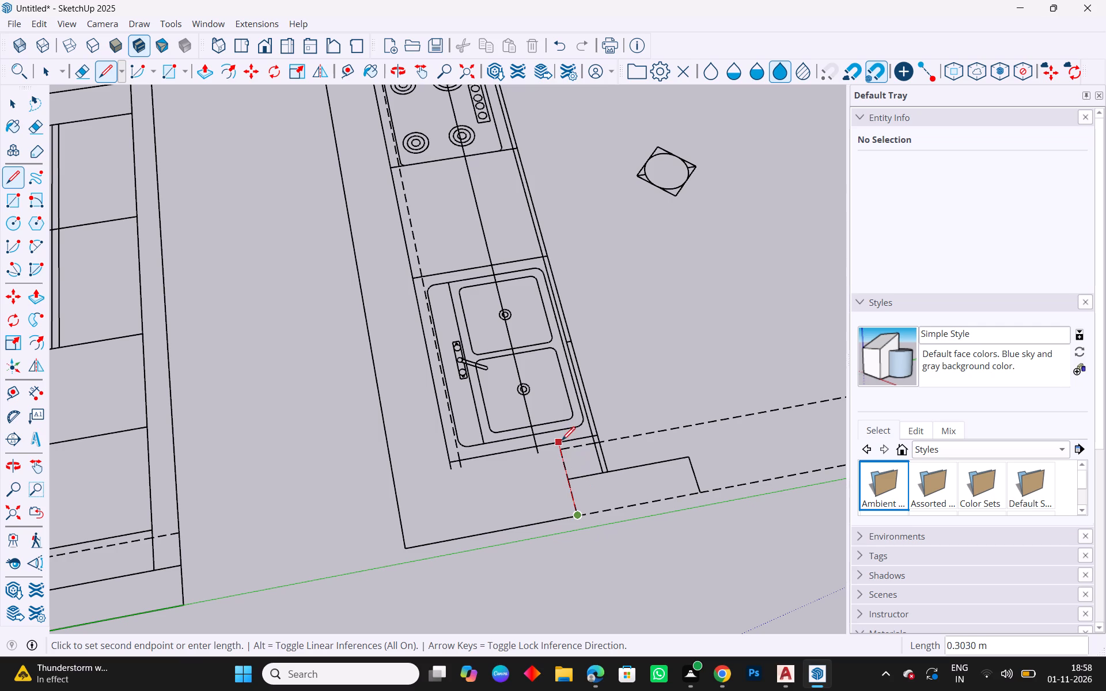
click(562, 442)
click(452, 457)
key(Escape)
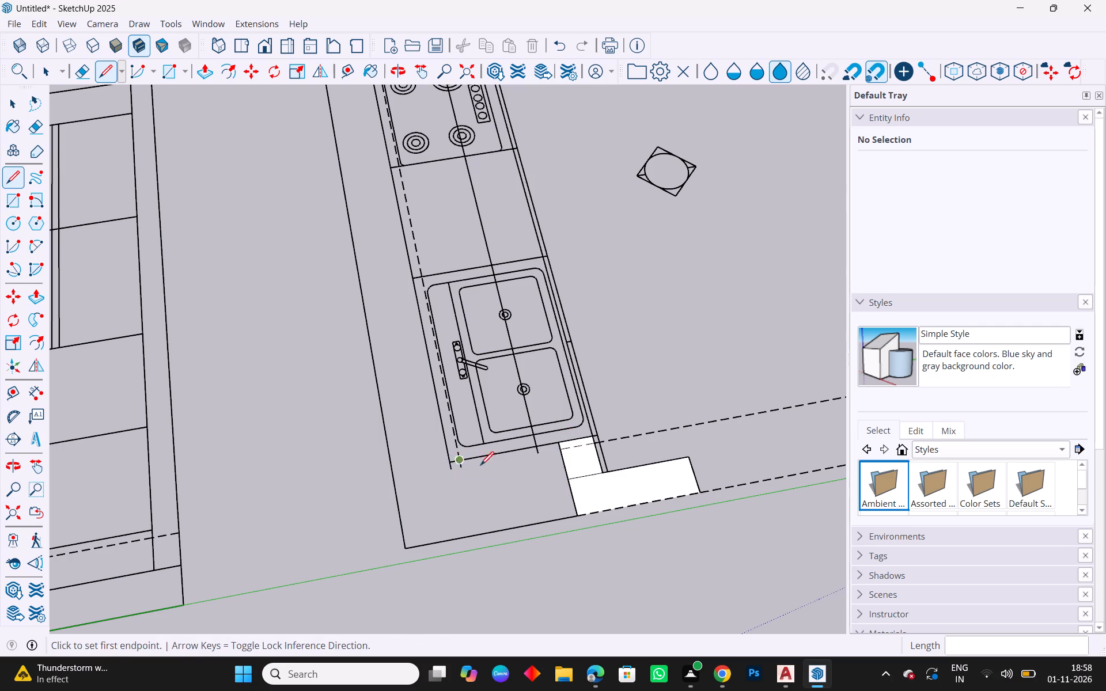
Draw a line from the wall's inner corner below the sink to the wall end to close the outline.
key(space)
scroll(528, 466, up, 2)
right_click(392, 368)
key(Escape)
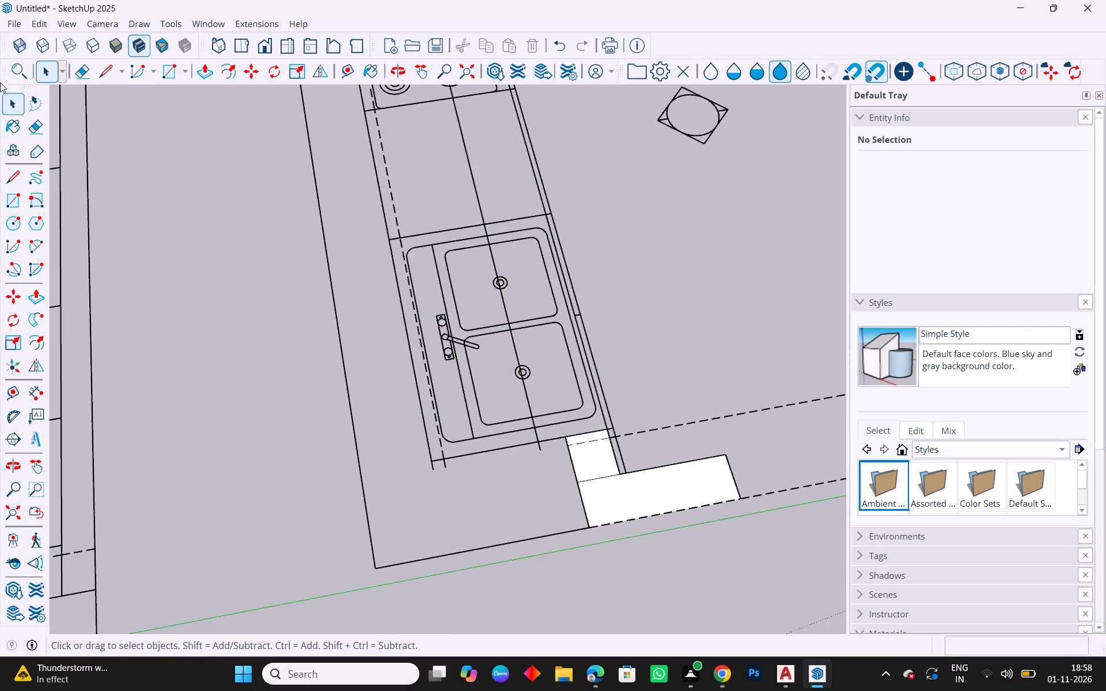
click(9, 181)
drag(433, 471, 447, 470)
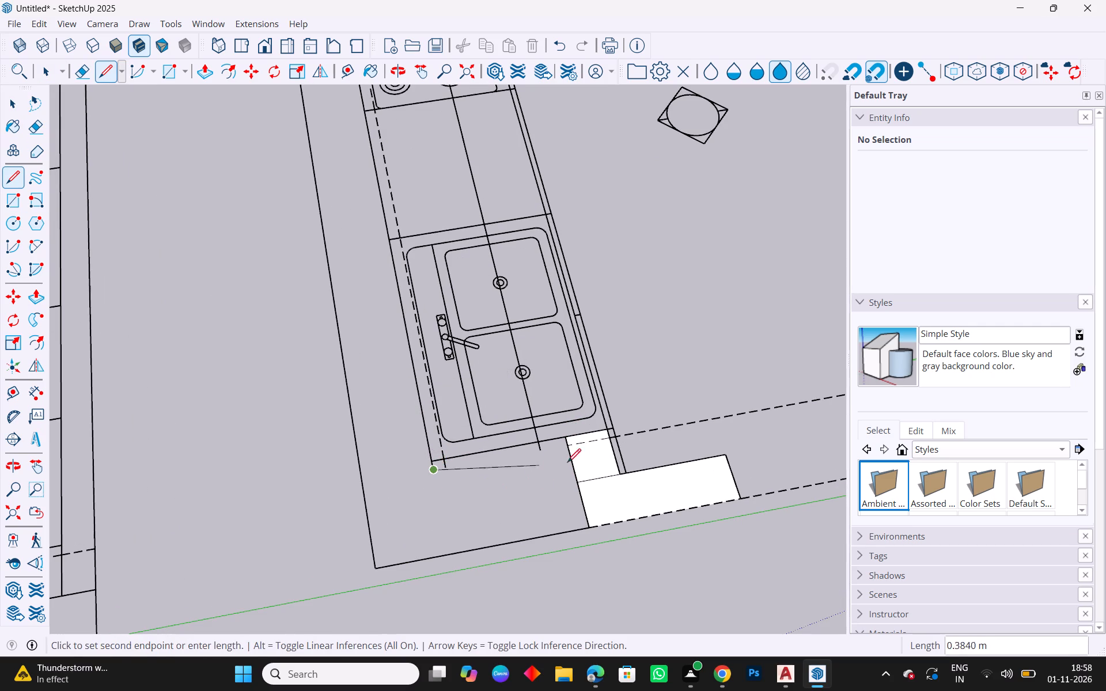
click(565, 445)
key(Escape)
key(space)
Delete the three unwanted faces beyond the wall end, including the thin strip at the counter corner.
click(632, 494)
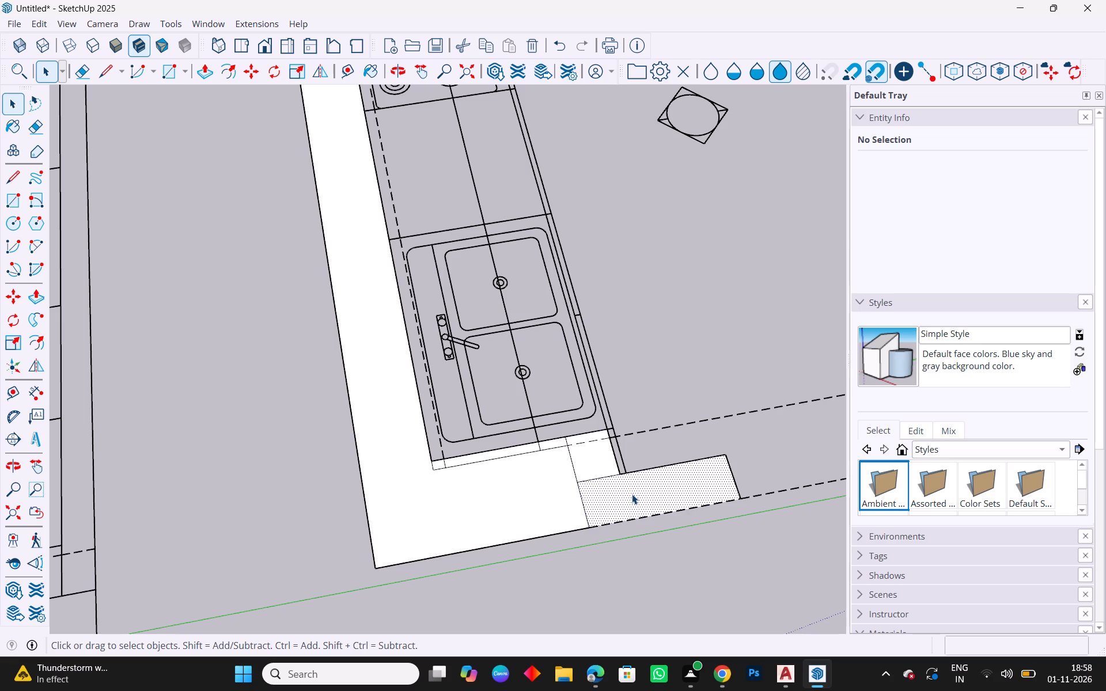
key(Delete)
click(600, 458)
key(Delete)
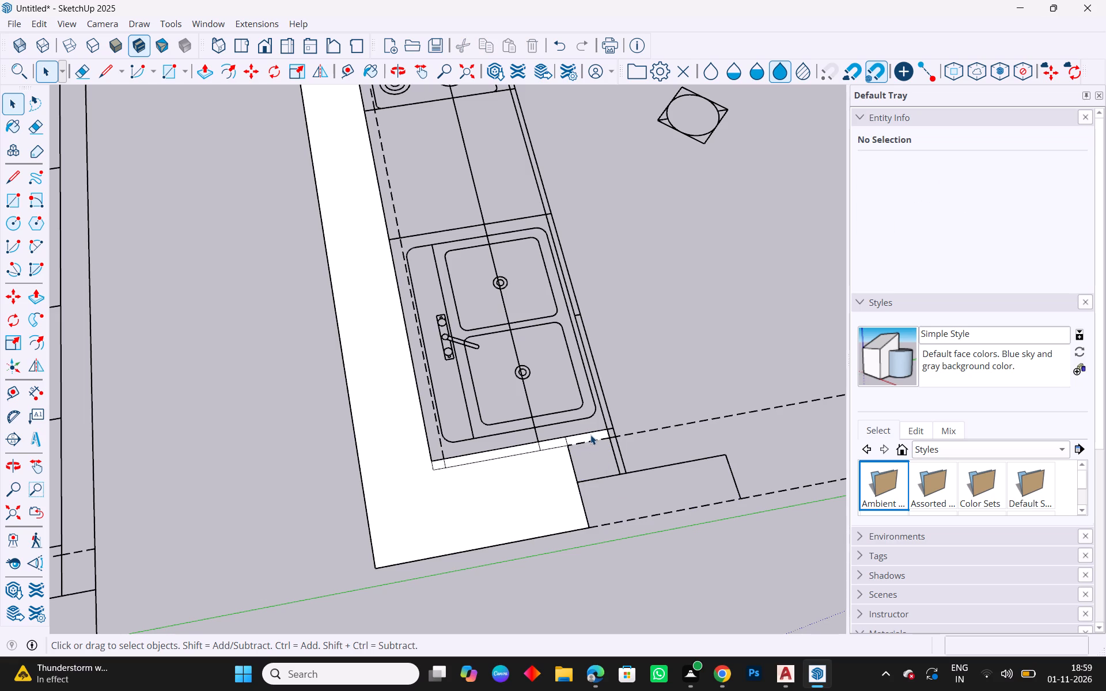
scroll(590, 435, up, 4)
click(590, 436)
key(Delete)
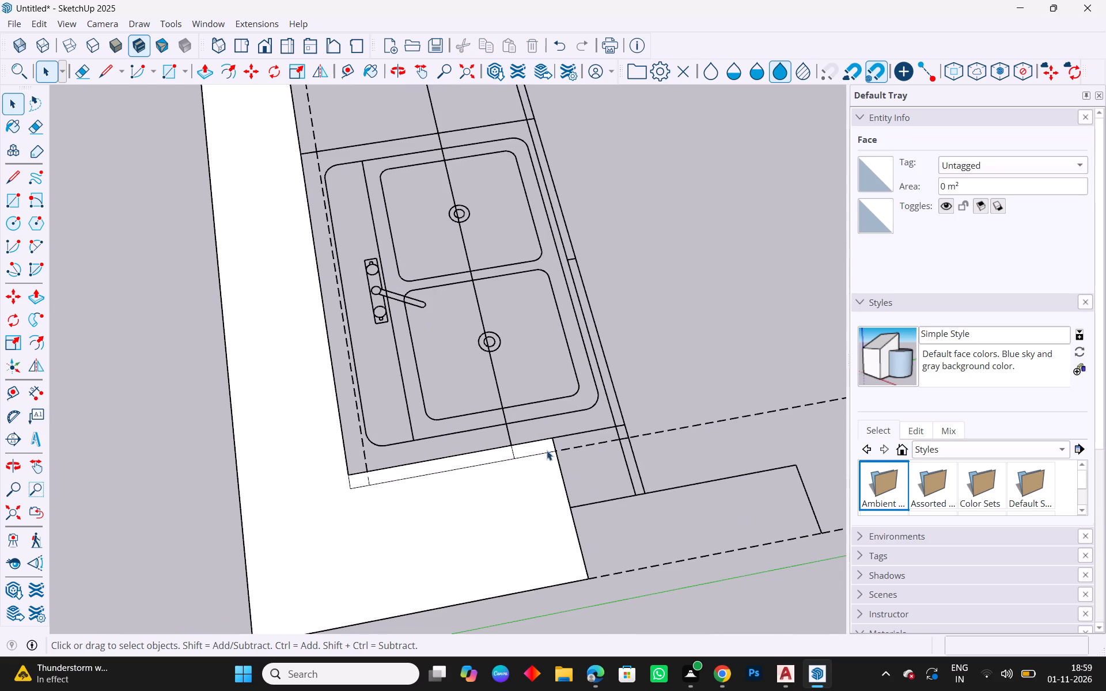
Delete the thin sliver faces between the sink counter edge and the wall return.
click(531, 451)
scroll(507, 451, up, 3)
key(Delete)
click(480, 454)
key(Delete)
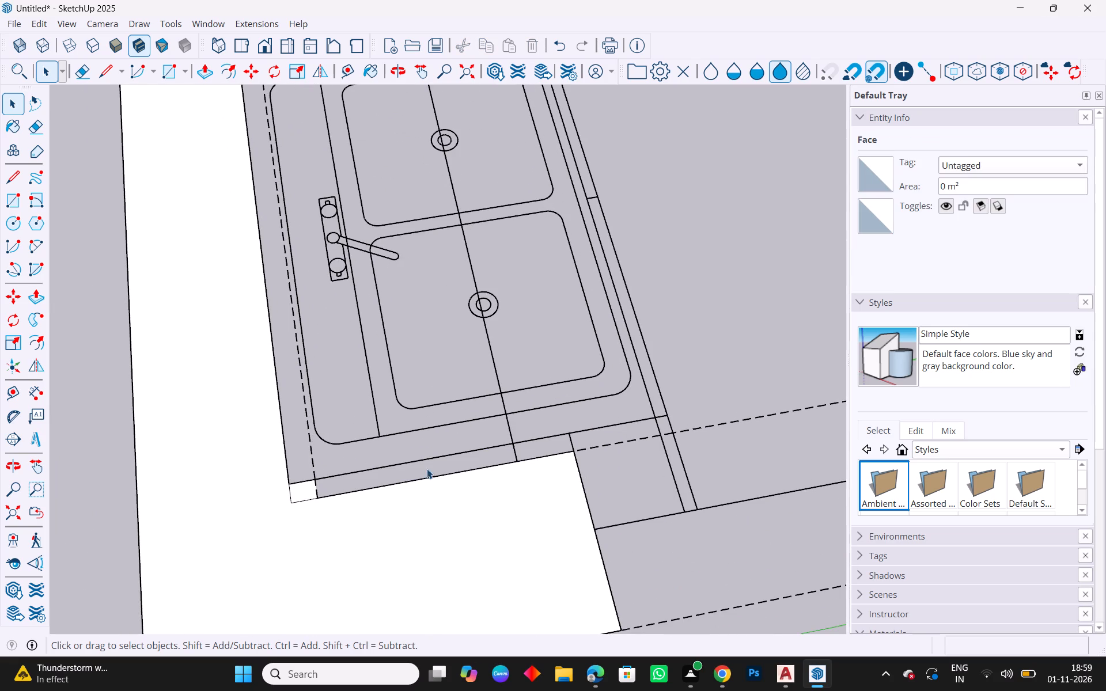
click(305, 488)
key(Delete)
Make a group from the cleaned wall face around the sink and stove counter.
scroll(546, 412, down, 15)
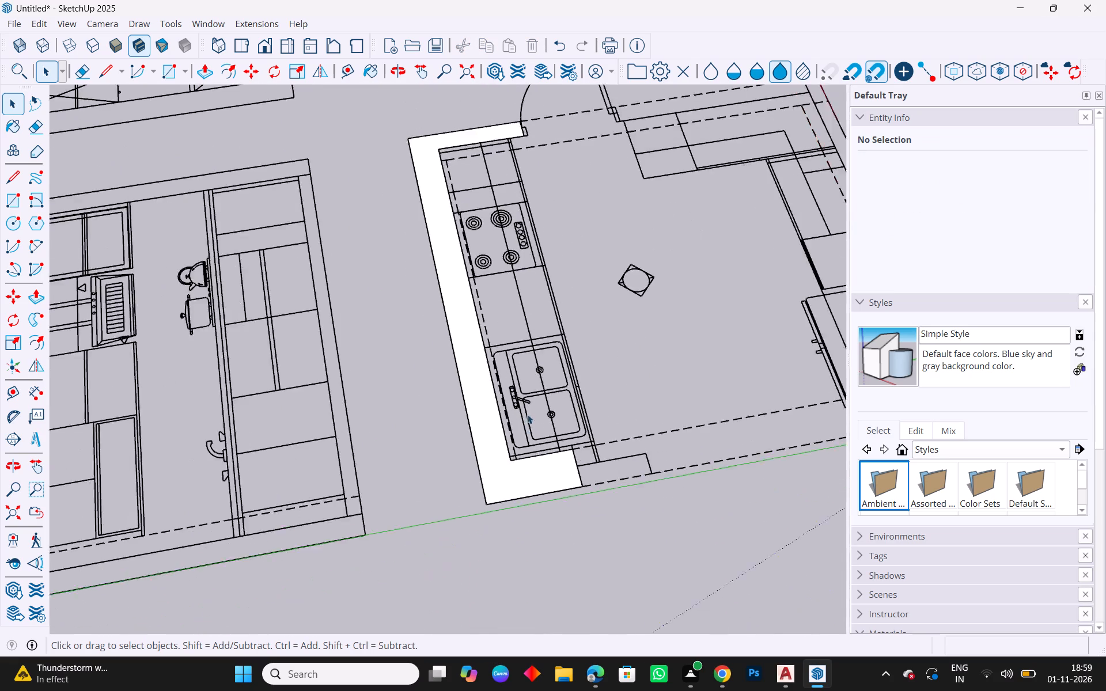
scroll(527, 414, down, 6)
scroll(468, 270, up, 5)
click(472, 267)
right_click(472, 267)
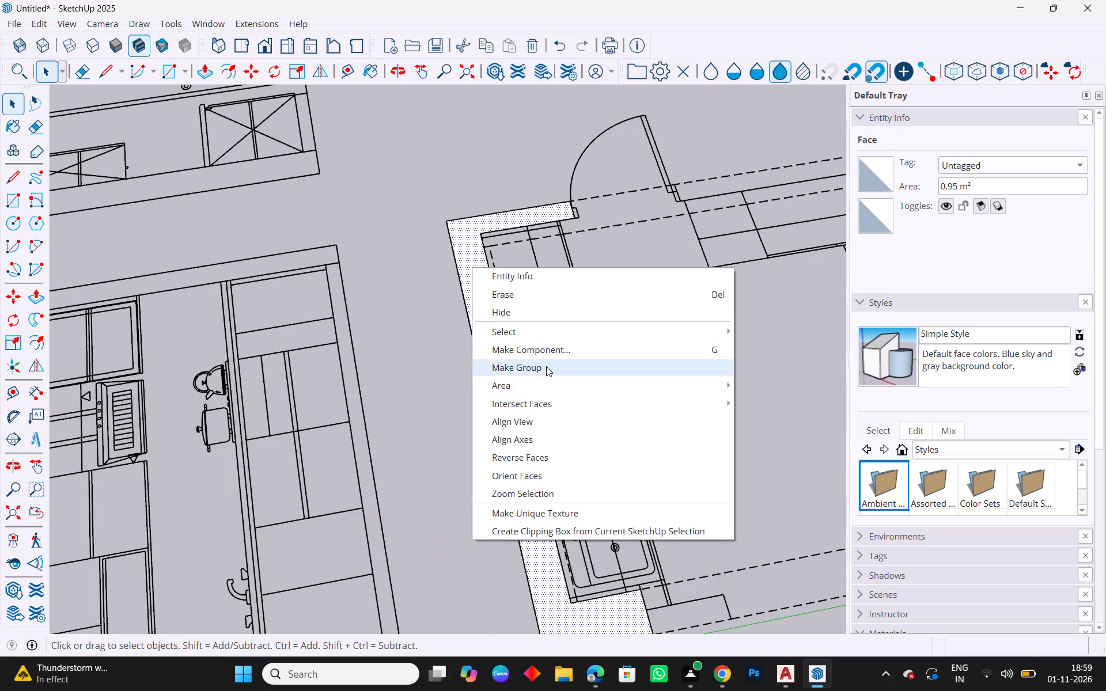
click(530, 372)
Extrude the wall face 10' upward with Push/Pull inside its group.
double_click(493, 335)
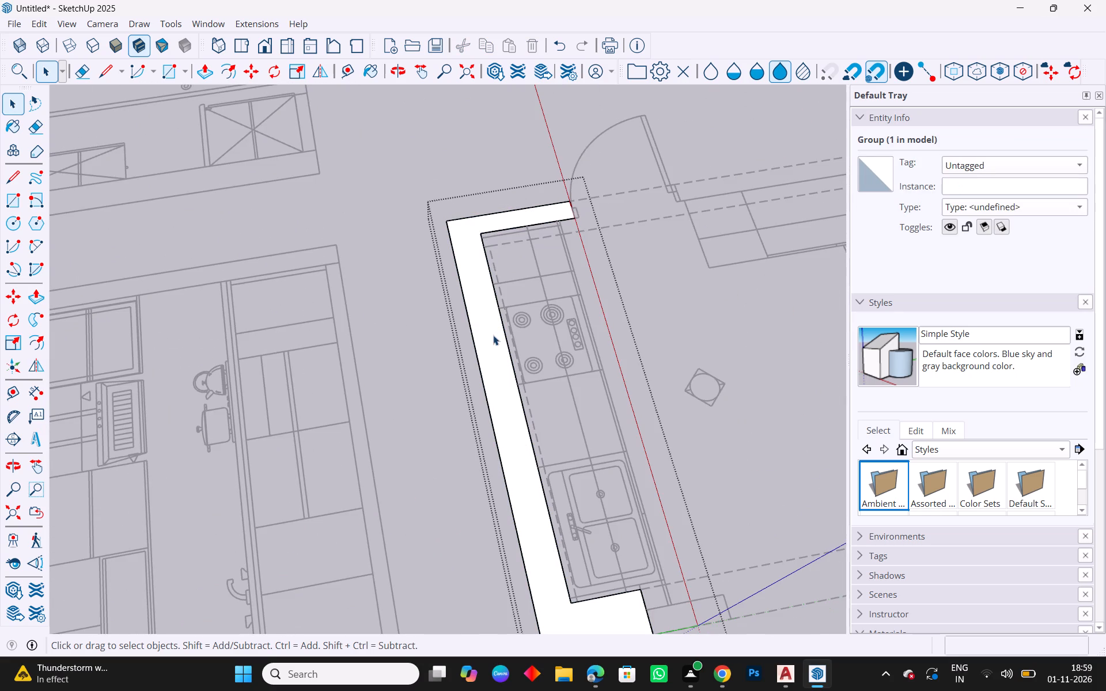
key(p)
drag(493, 335, 482, 264)
text(10'')
key(BackSpace)
key(Return)
middle_drag(620, 393, 72, 350)
key(Escape)
scroll(0, 307, down, 16)
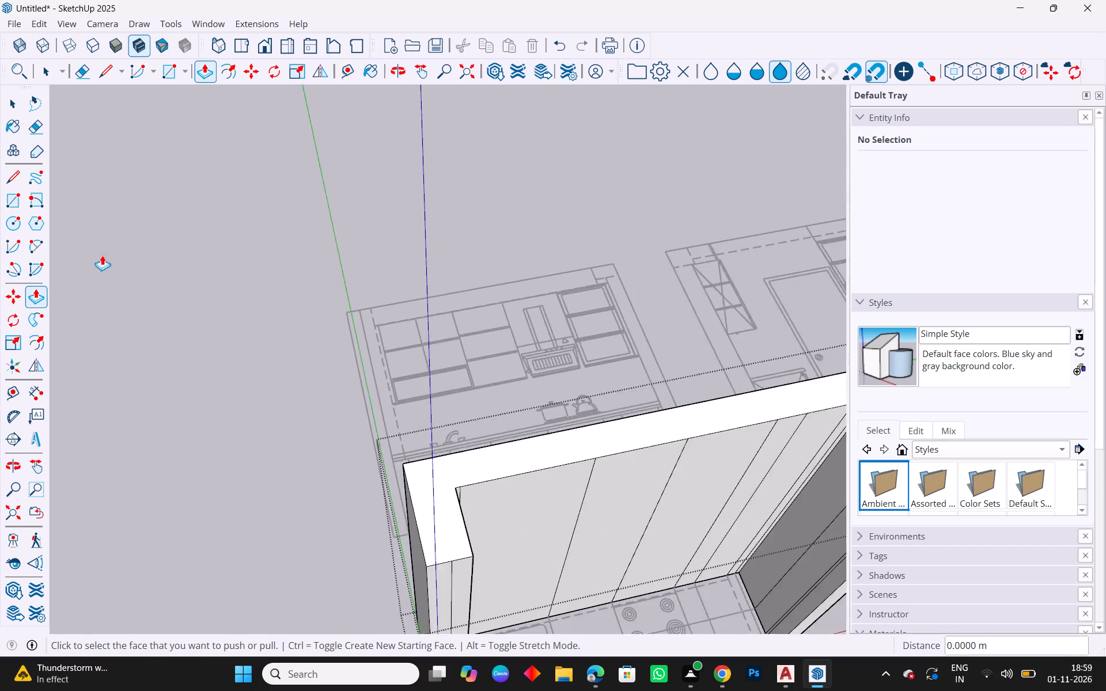
scroll(102, 255, down, 3)
key(Escape)
key(Escape)
key(Escape)
key(Escape)
key(Escape)
key(Escape)
key(Escape)
key(Escape)
key(Escape)
key(Escape)
key(Escape)
key(Escape)
key(Escape)
key(Escape)
key(Escape)
key(Escape)
key(Escape)
key(Escape)
key(Escape)
key(Escape)
key(space)
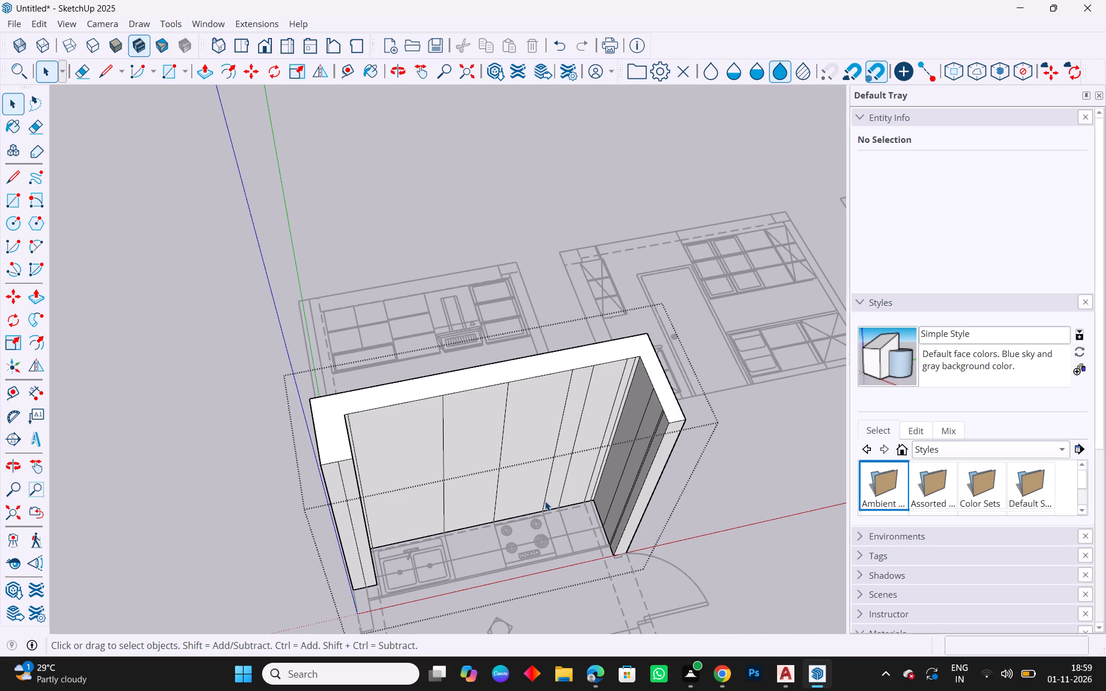
Examine the extruded wall's inner faces from several angles and leave the wall group.
middle_drag(442, 485, 543, 336)
scroll(738, 407, up, 4)
middle_drag(748, 407, 647, 423)
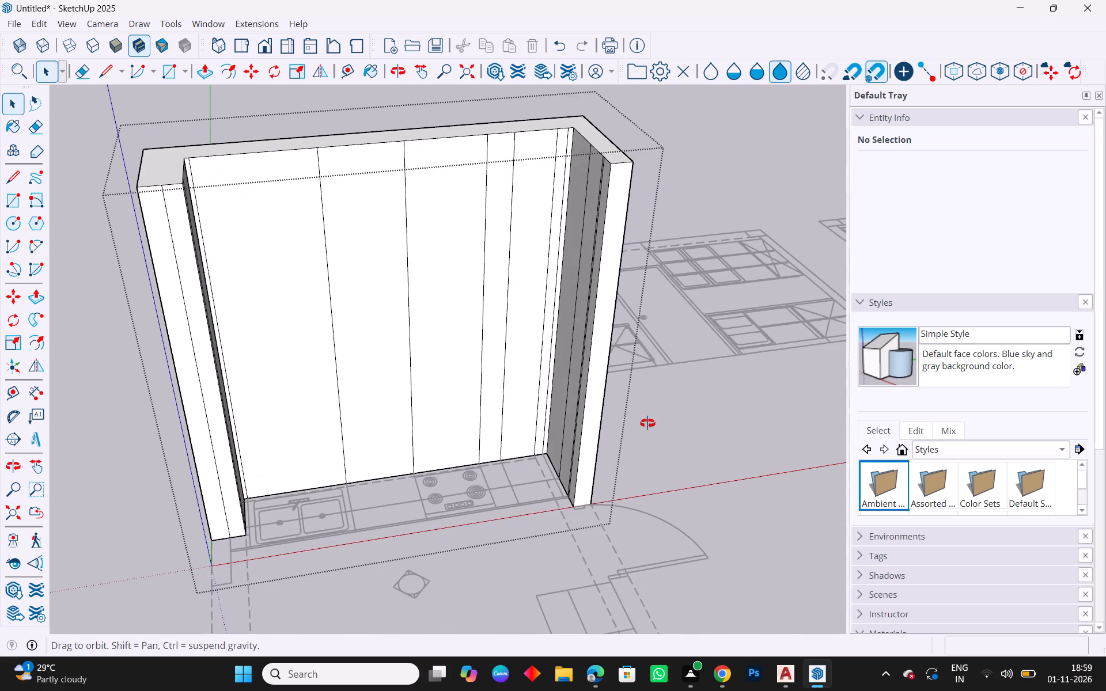
middle_drag(647, 423, 647, 424)
click(699, 438)
triple_click(422, 414)
click(748, 434)
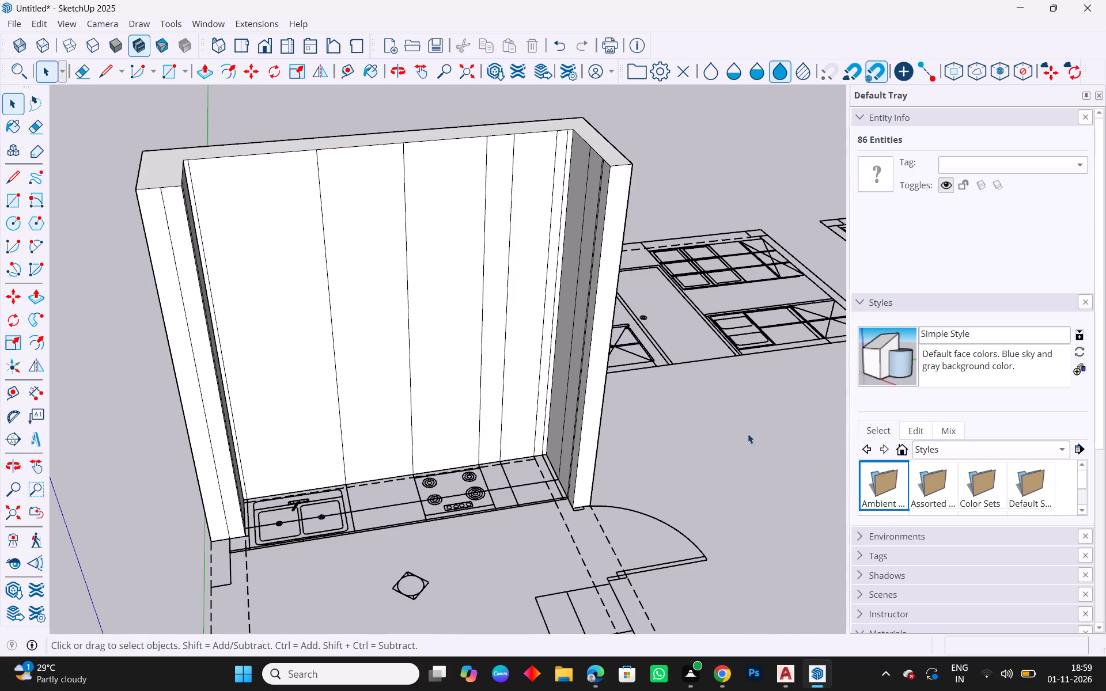
middle_drag(411, 502, 590, 512)
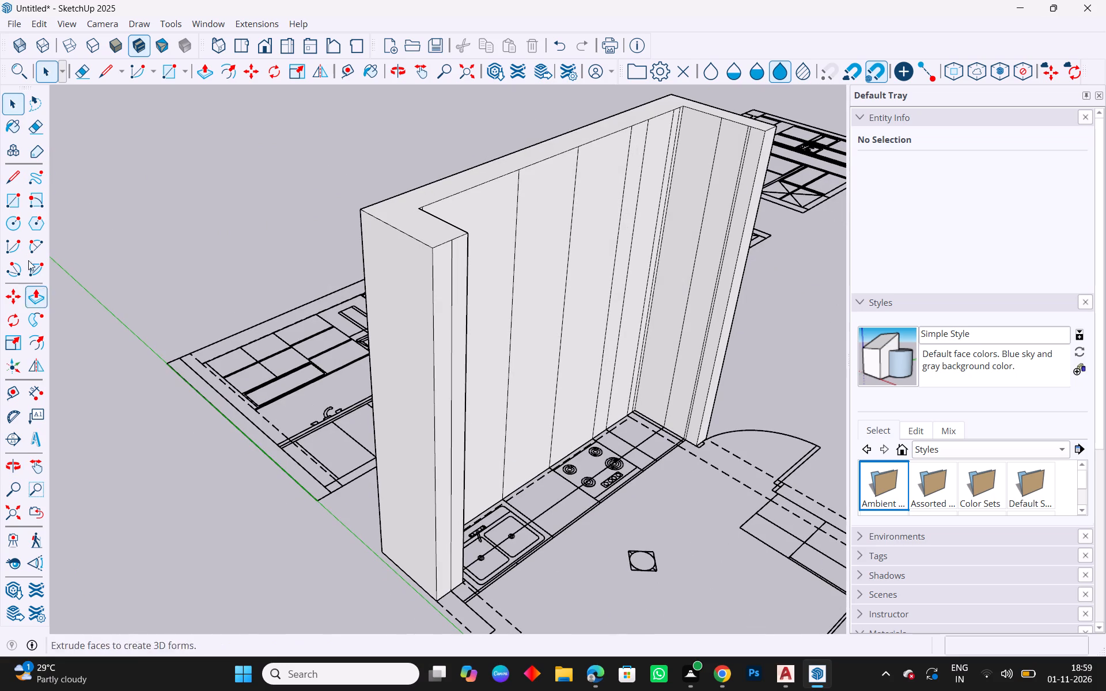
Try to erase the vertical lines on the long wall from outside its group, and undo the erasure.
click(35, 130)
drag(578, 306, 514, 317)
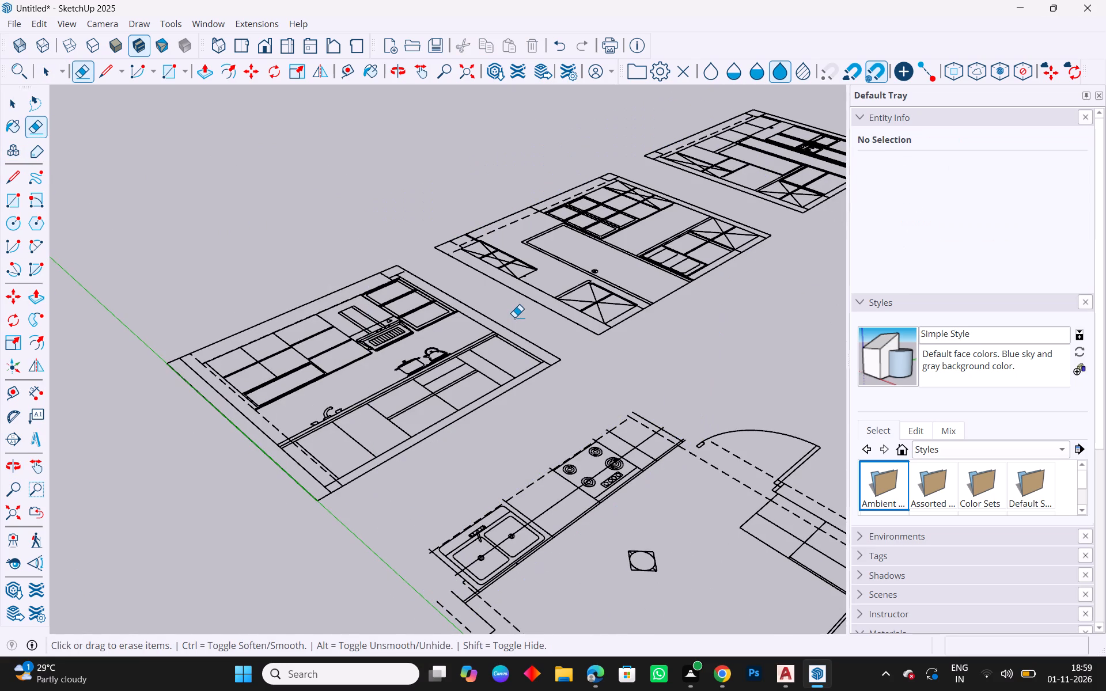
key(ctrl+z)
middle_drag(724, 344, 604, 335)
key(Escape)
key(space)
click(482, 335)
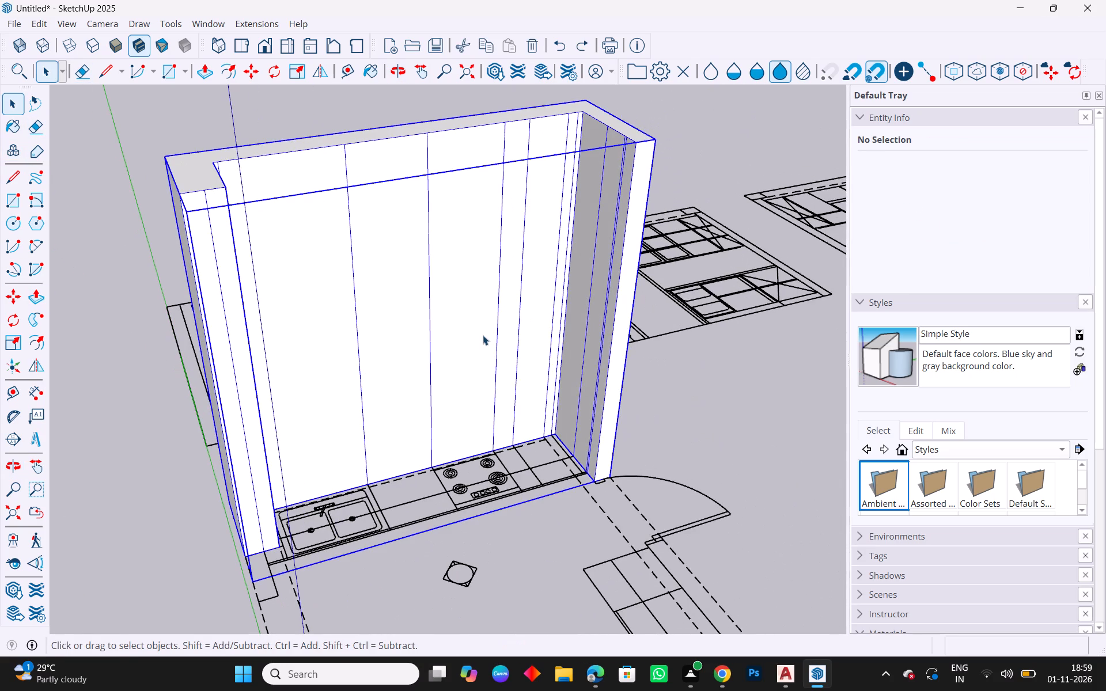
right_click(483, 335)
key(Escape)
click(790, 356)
Inside the wall group, erase all the vertical dividing lines on the long wall's inner face.
double_click(397, 340)
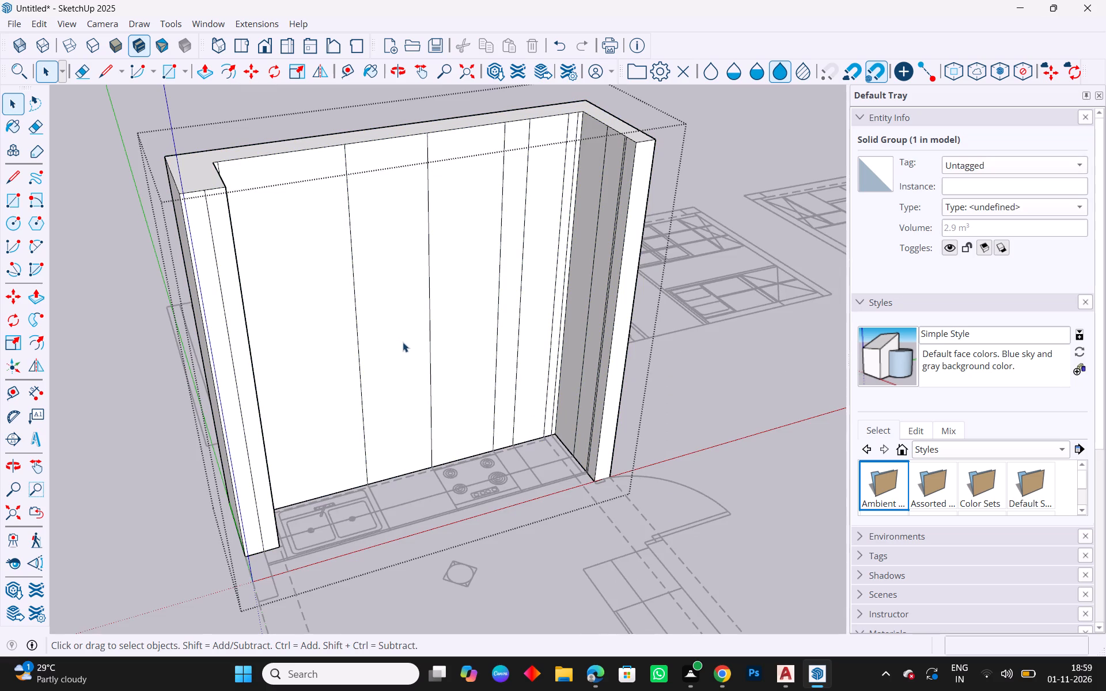
click(35, 131)
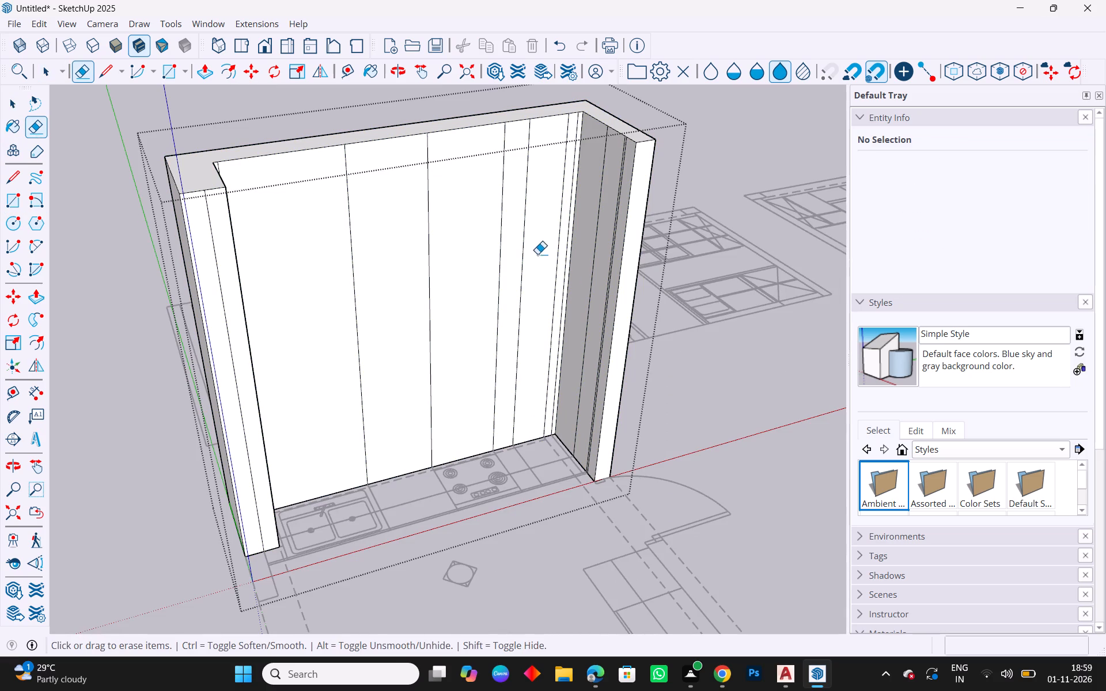
drag(539, 254, 320, 291)
middle_drag(520, 315, 389, 379)
scroll(57, 260, up, 15)
drag(112, 249, 93, 267)
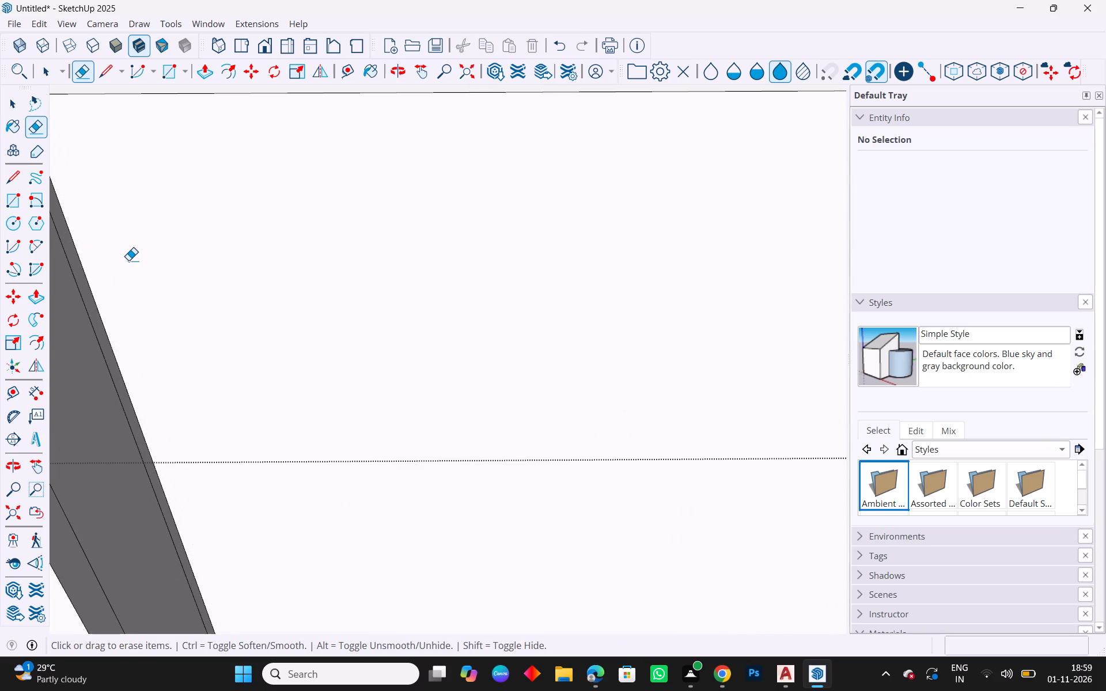
scroll(132, 260, down, 8)
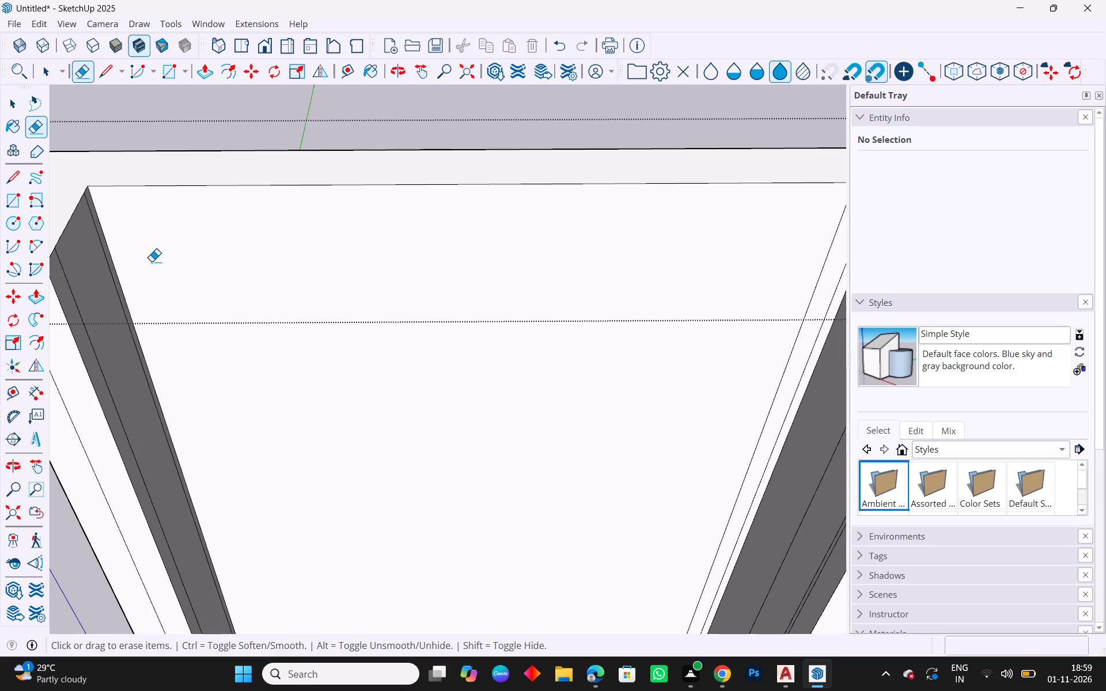
middle_drag(262, 307, 314, 283)
scroll(291, 274, down, 6)
scroll(847, 173, up, 4)
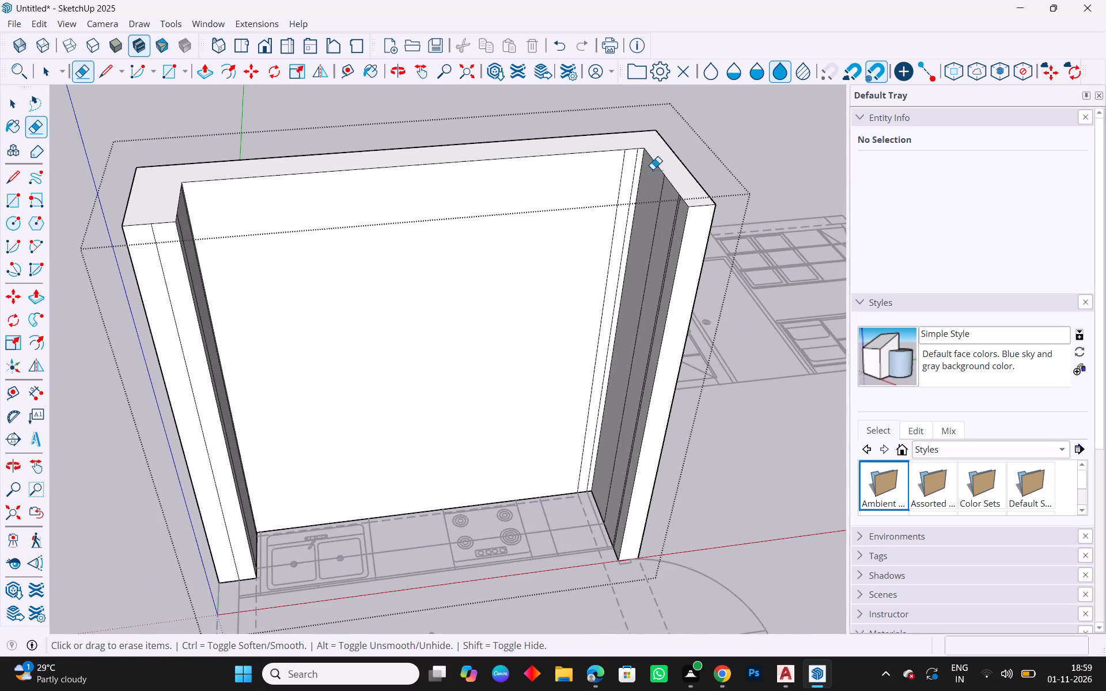
scroll(575, 171, up, 14)
drag(675, 170, 587, 195)
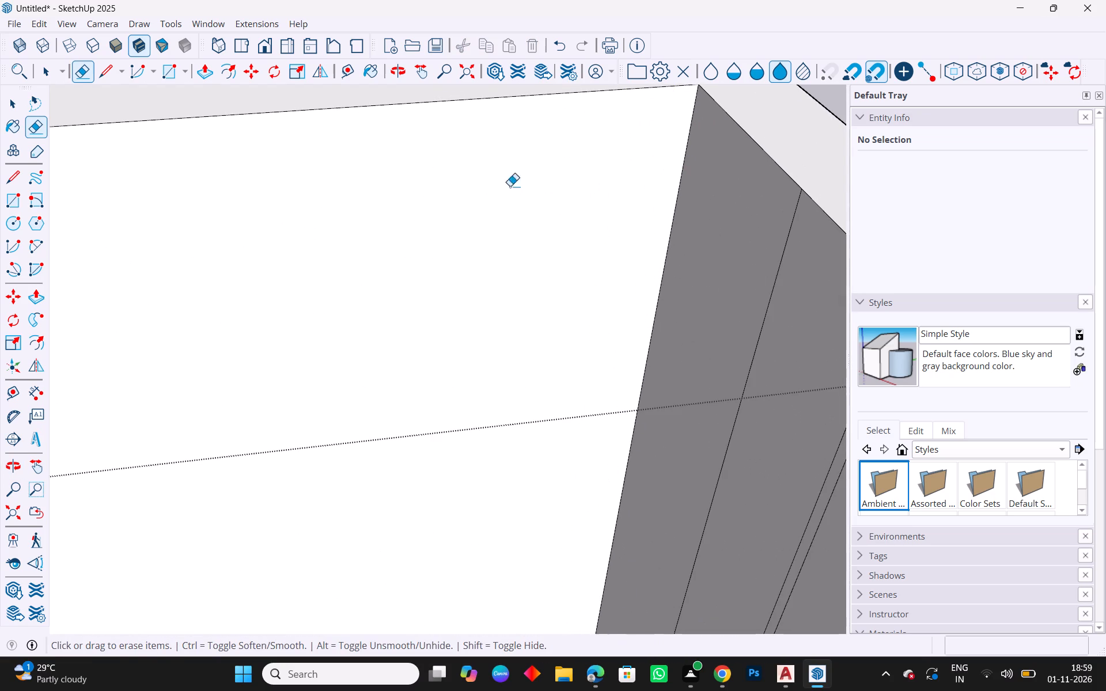
Erase the vertical dividing lines on the inner face of the short wall beside the door.
scroll(376, 181, down, 4)
middle_drag(683, 316, 832, 277)
drag(716, 298, 608, 294)
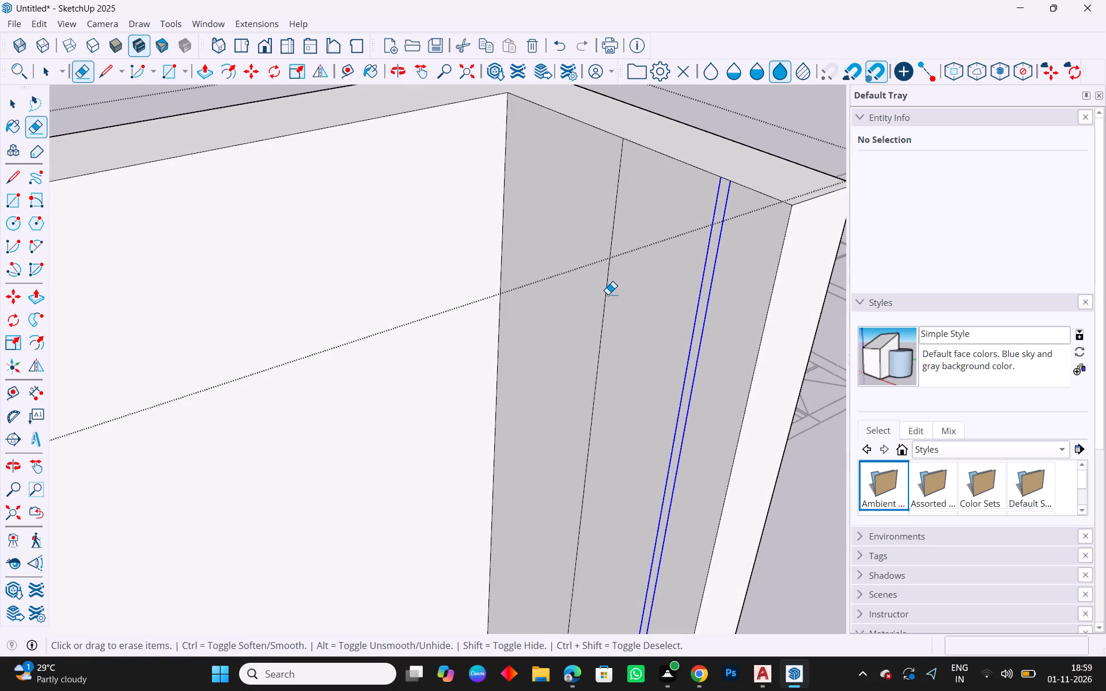
drag(608, 294, 604, 294)
Erase the vertical dividing lines on the inner face of the short wall at the sink end.
scroll(388, 219, down, 10)
middle_drag(678, 282, 622, 366)
scroll(615, 369, down, 2)
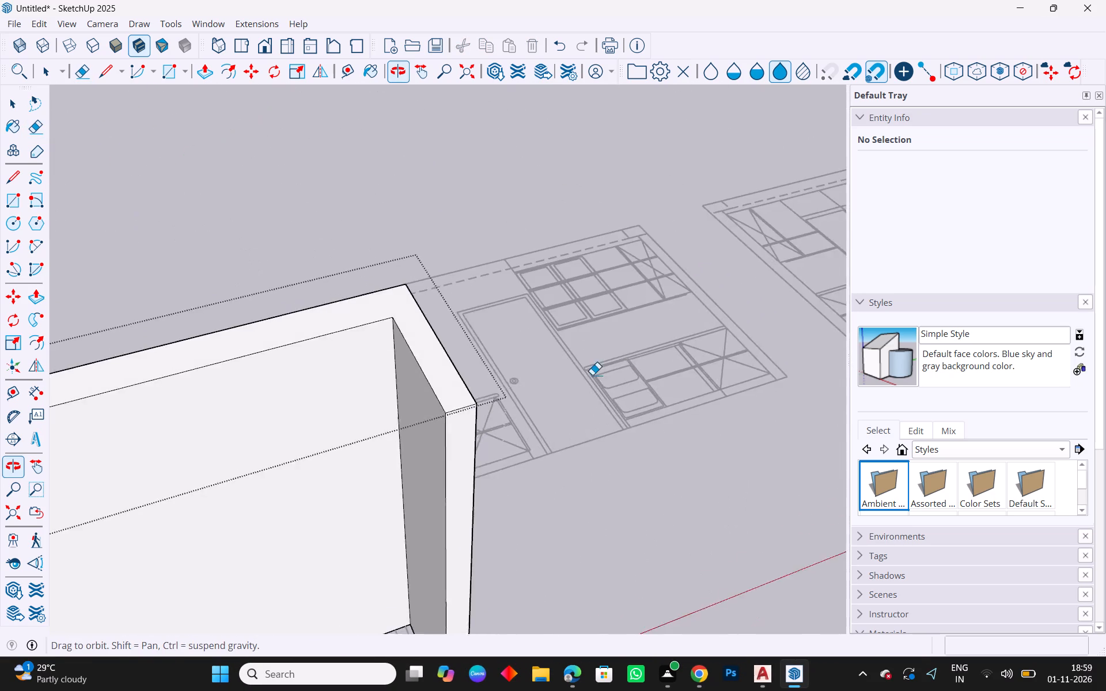
scroll(526, 378, down, 12)
middle_drag(189, 467, 19, 469)
scroll(132, 348, up, 7)
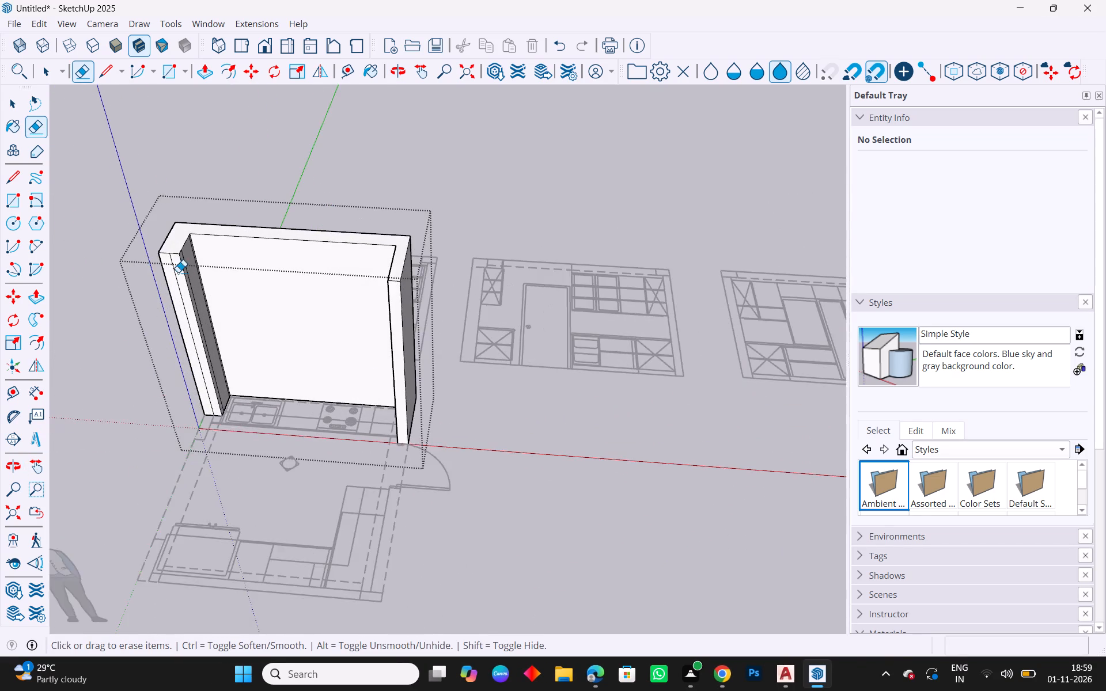
scroll(178, 272, up, 19)
middle_drag(414, 301, 286, 366)
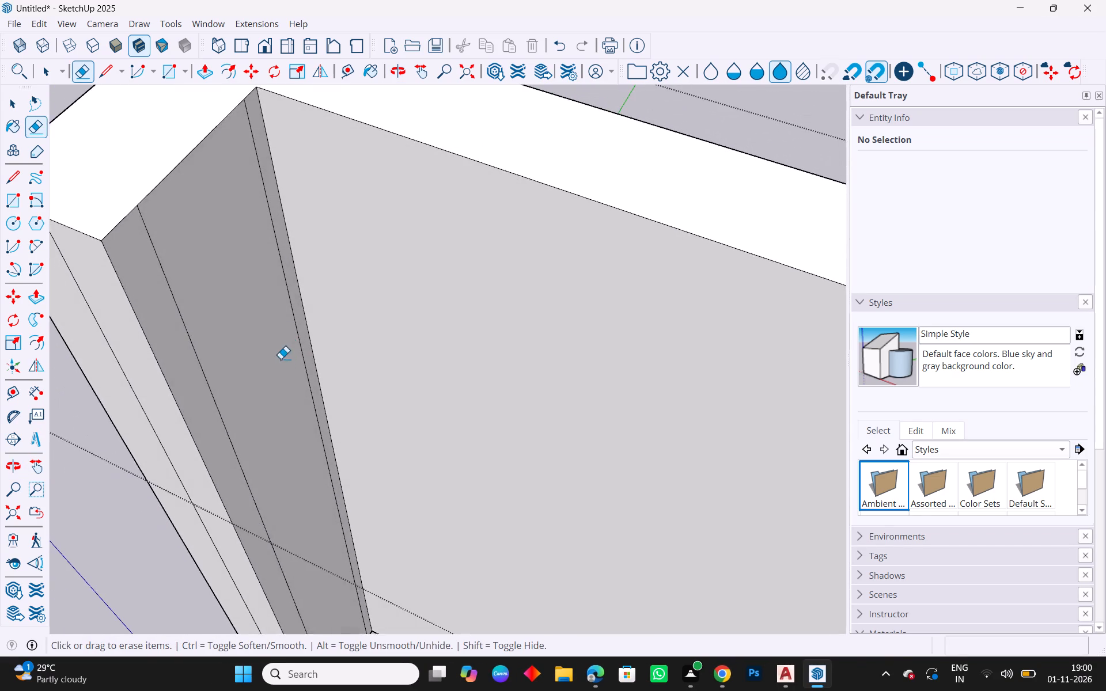
scroll(297, 310, up, 5)
drag(297, 308, 113, 388)
scroll(297, 326, down, 9)
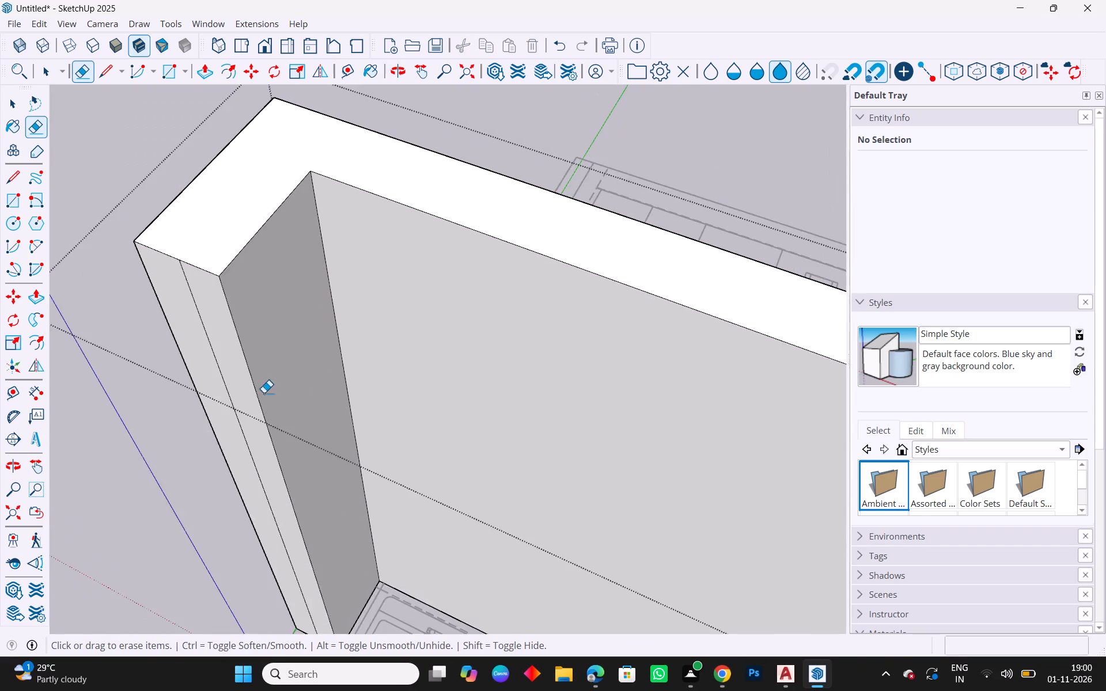
Erase the vertical line on the end face of the short wall at the sink end and leave the wall group.
middle_drag(248, 395, 432, 272)
drag(494, 246, 468, 268)
scroll(319, 274, down, 5)
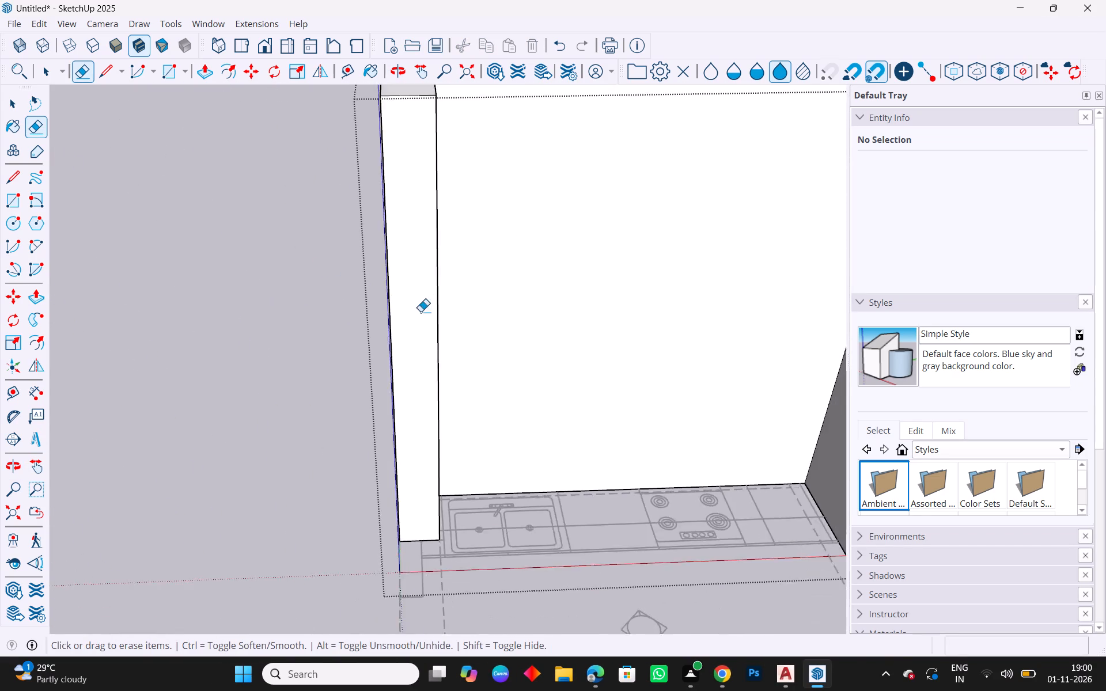
scroll(421, 312, down, 8)
middle_drag(365, 412, 401, 411)
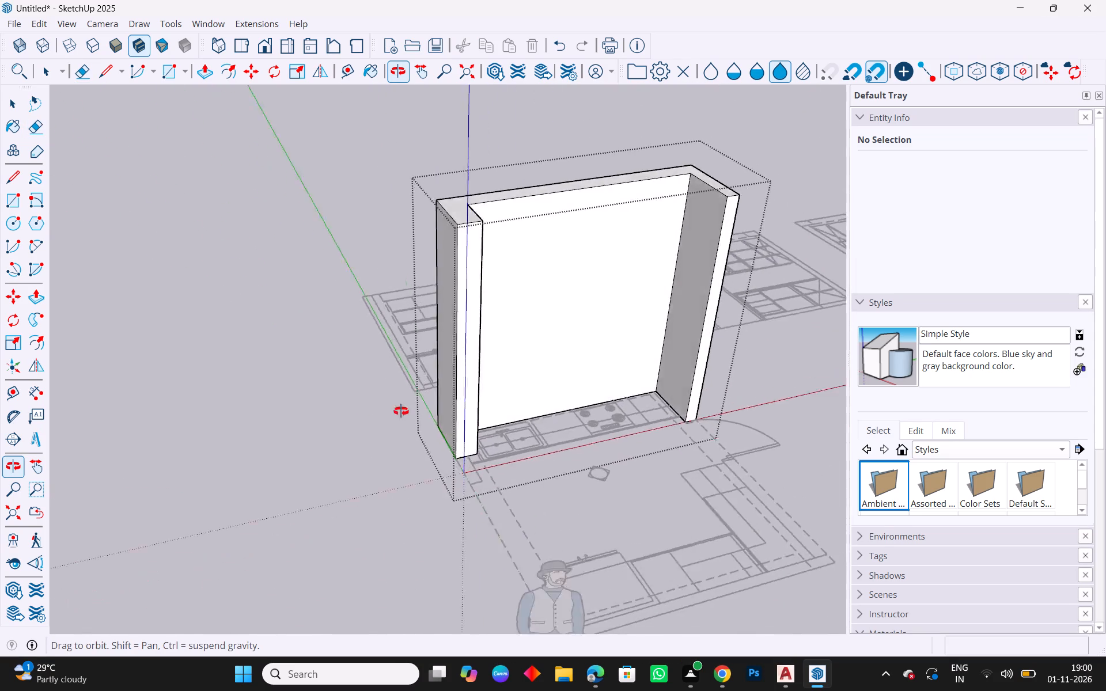
middle_drag(401, 411, 381, 431)
key(Escape)
key(space)
key(Escape)
click(319, 476)
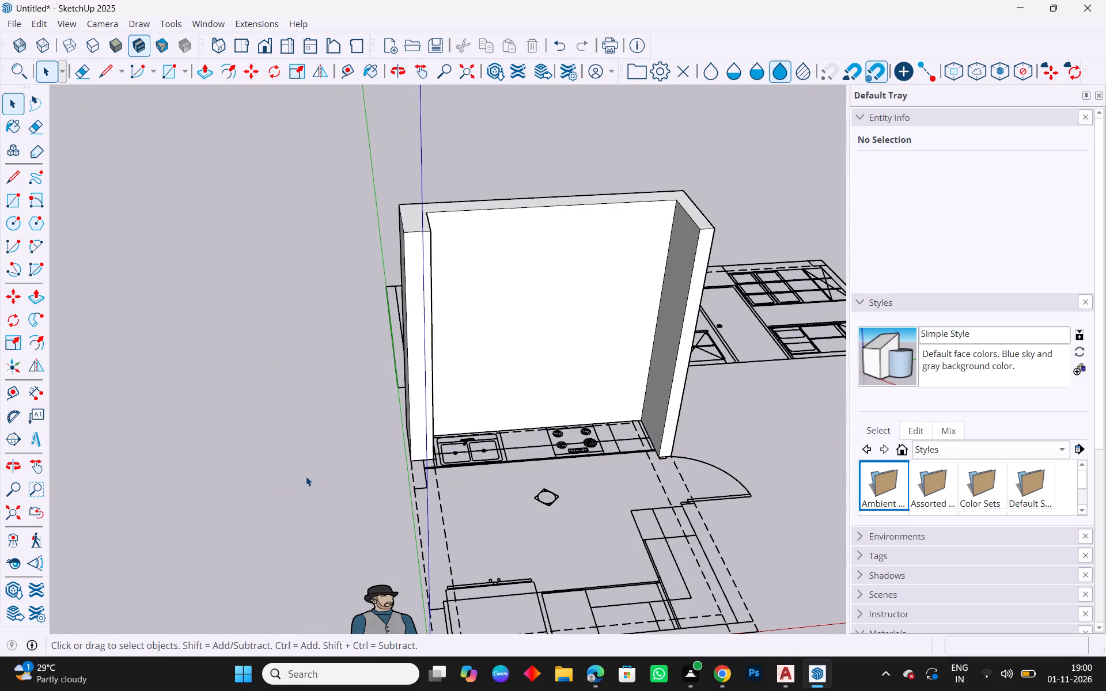
Delete the dashed line and its short corner segment along the outer edge of the wall between the door and the outer corner.
middle_drag(200, 448, 259, 443)
scroll(0, 293, down, 4)
scroll(354, 318, down, 4)
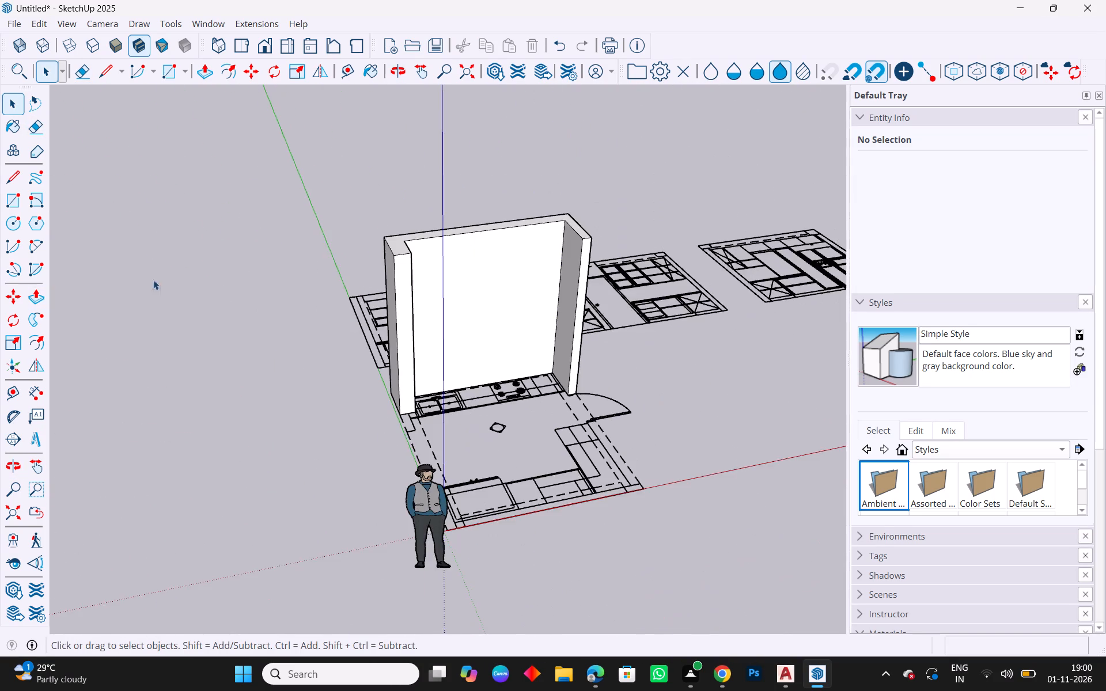
scroll(544, 379, up, 5)
middle_drag(669, 408, 666, 340)
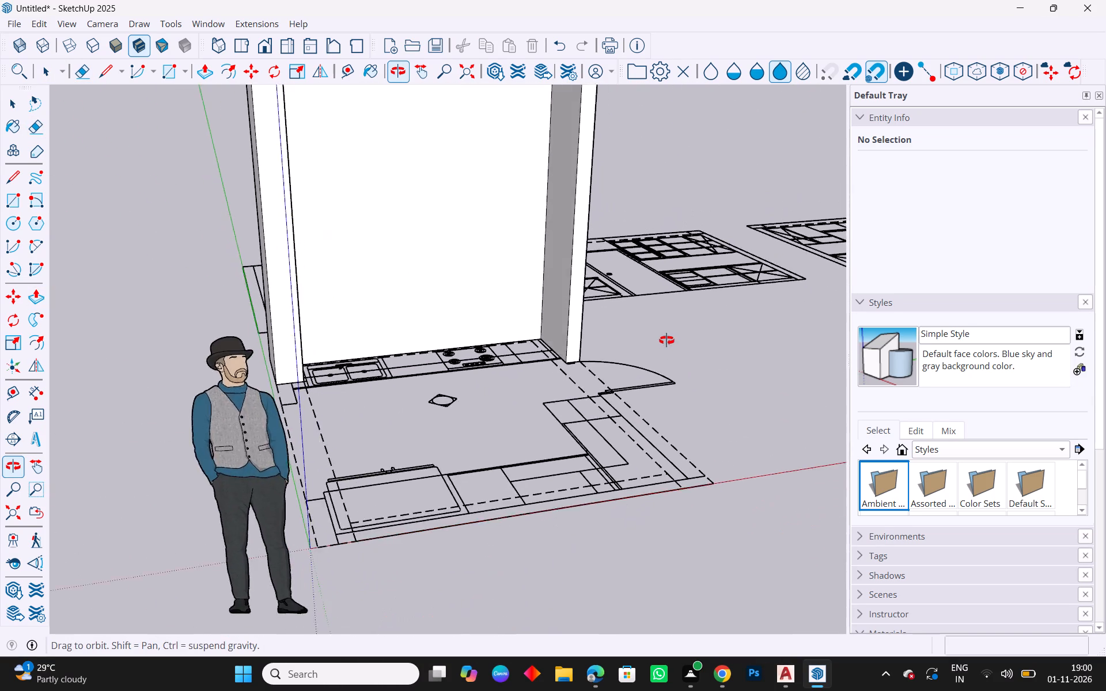
middle_drag(666, 340, 639, 359)
scroll(631, 461, up, 5)
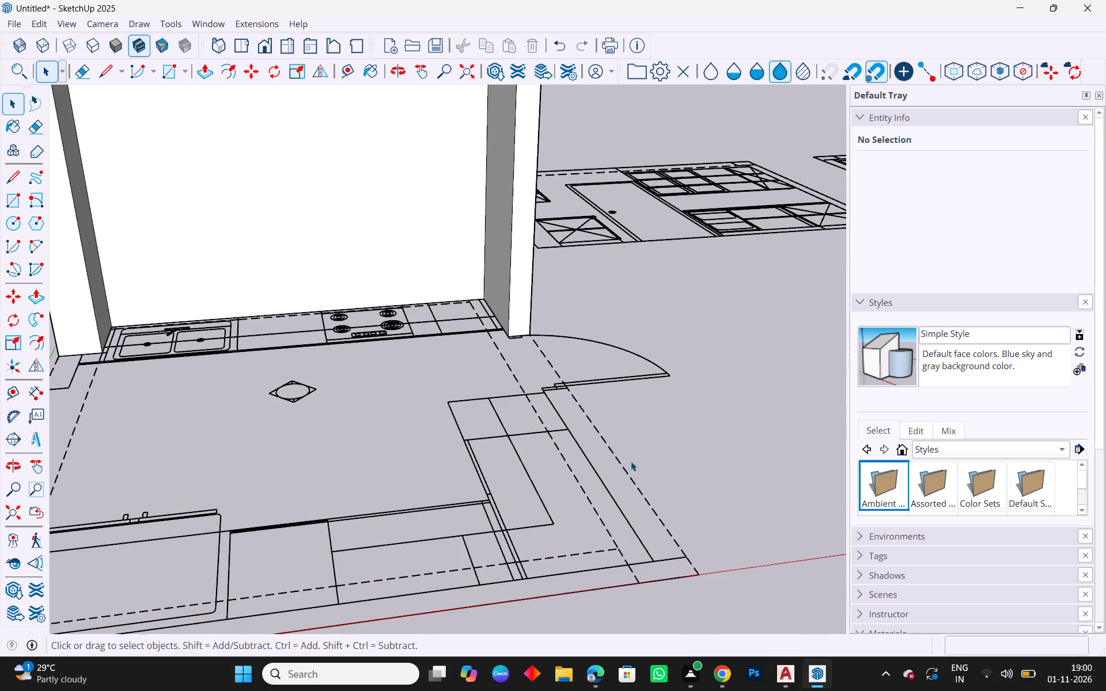
scroll(458, 373, down, 4)
scroll(730, 549, up, 4)
click(535, 450)
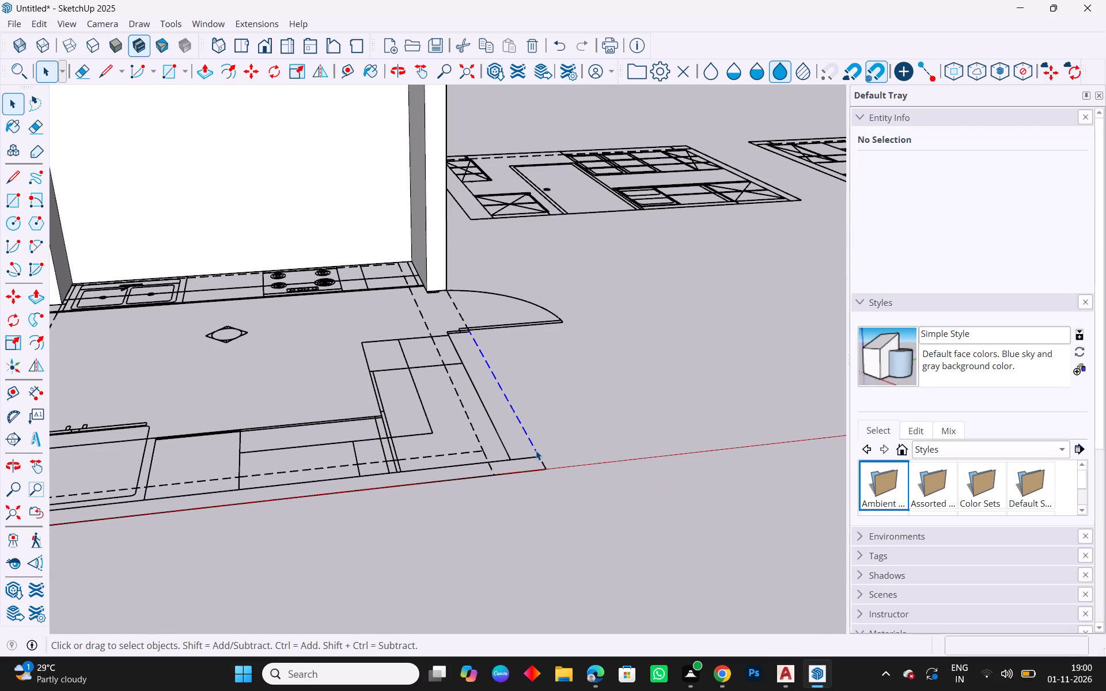
key(Delete)
click(543, 461)
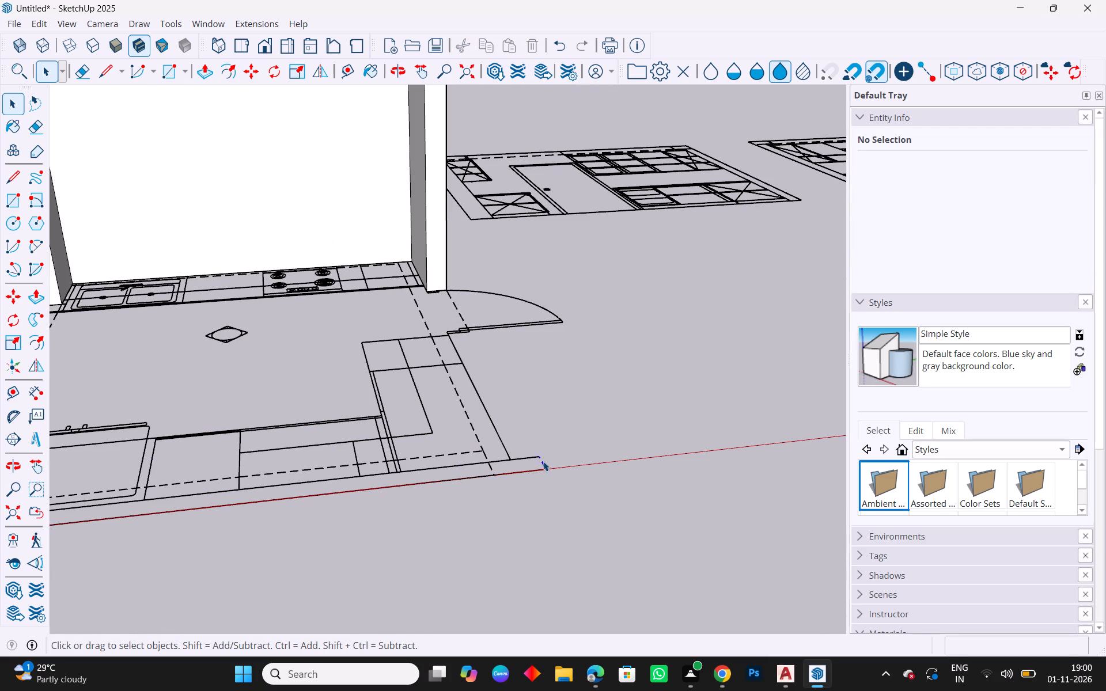
key(Delete)
Draw a solid outer wall line about 1.66 m long from the end of the inner corner line to the door jamb.
middle_drag(594, 464, 581, 491)
scroll(435, 387, down, 4)
scroll(487, 482, up, 4)
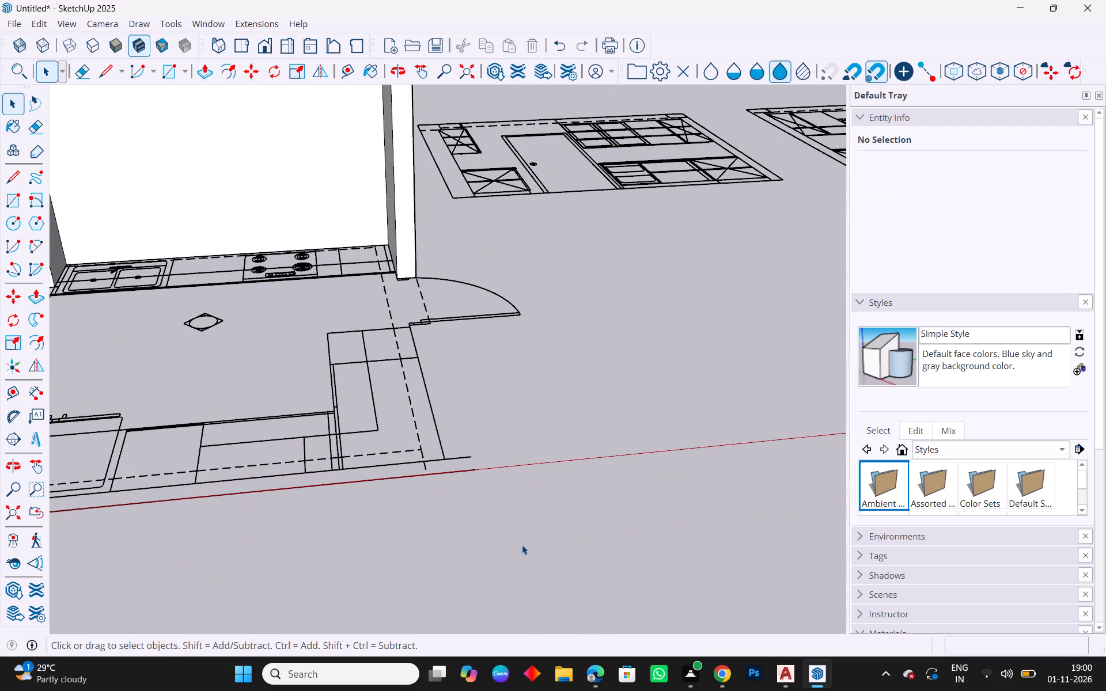
scroll(499, 484, up, 2)
middle_drag(518, 435, 510, 485)
scroll(183, 173, down, 9)
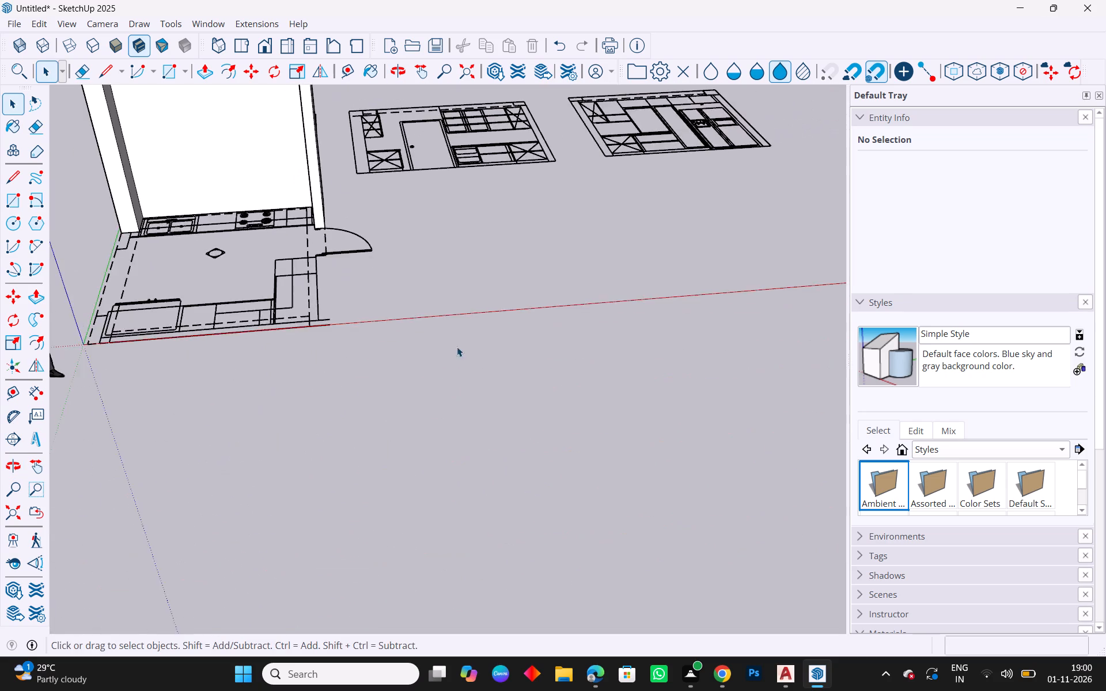
middle_drag(457, 347, 495, 464)
scroll(352, 397, up, 9)
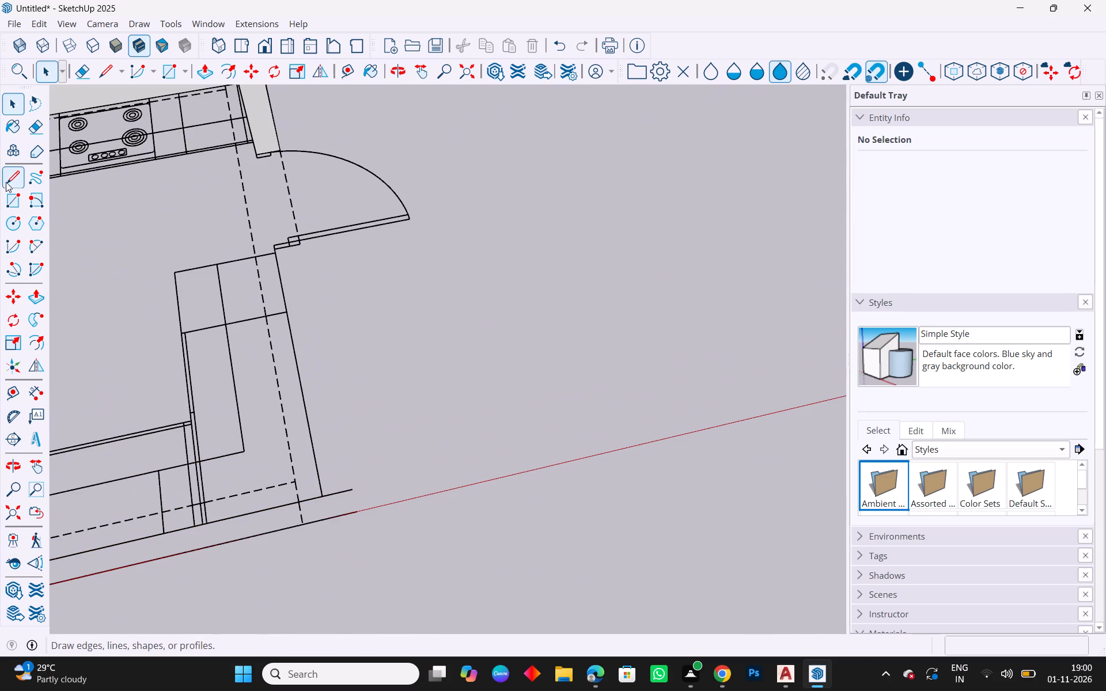
click(9, 179)
drag(351, 491, 355, 465)
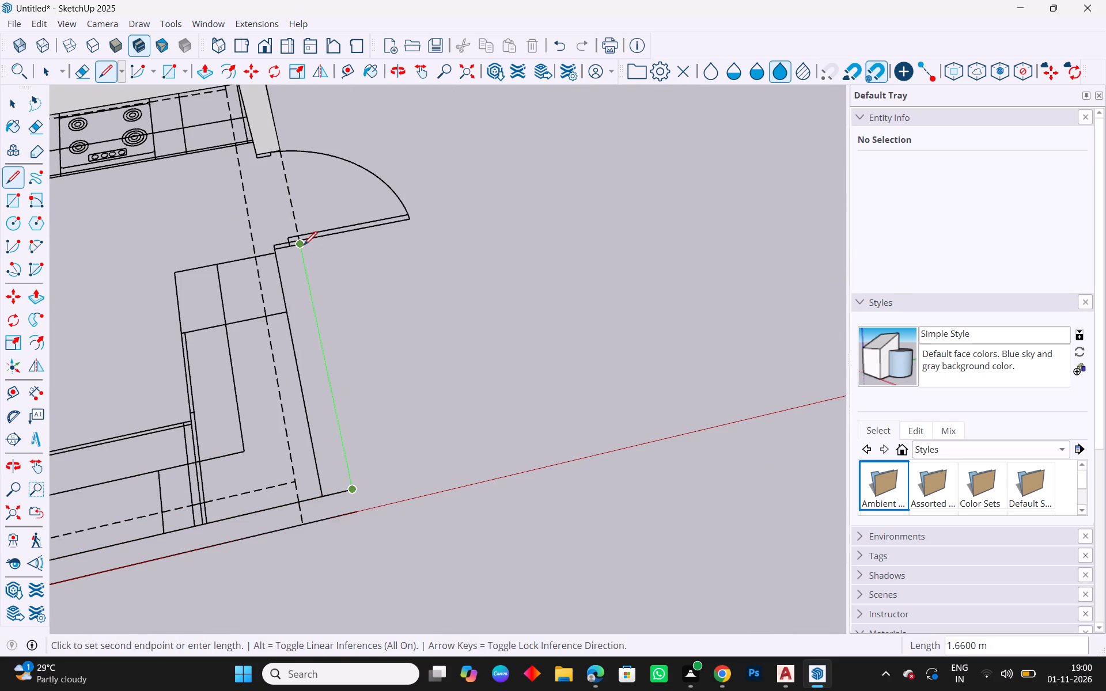
click(300, 246)
key(Escape)
key(space)
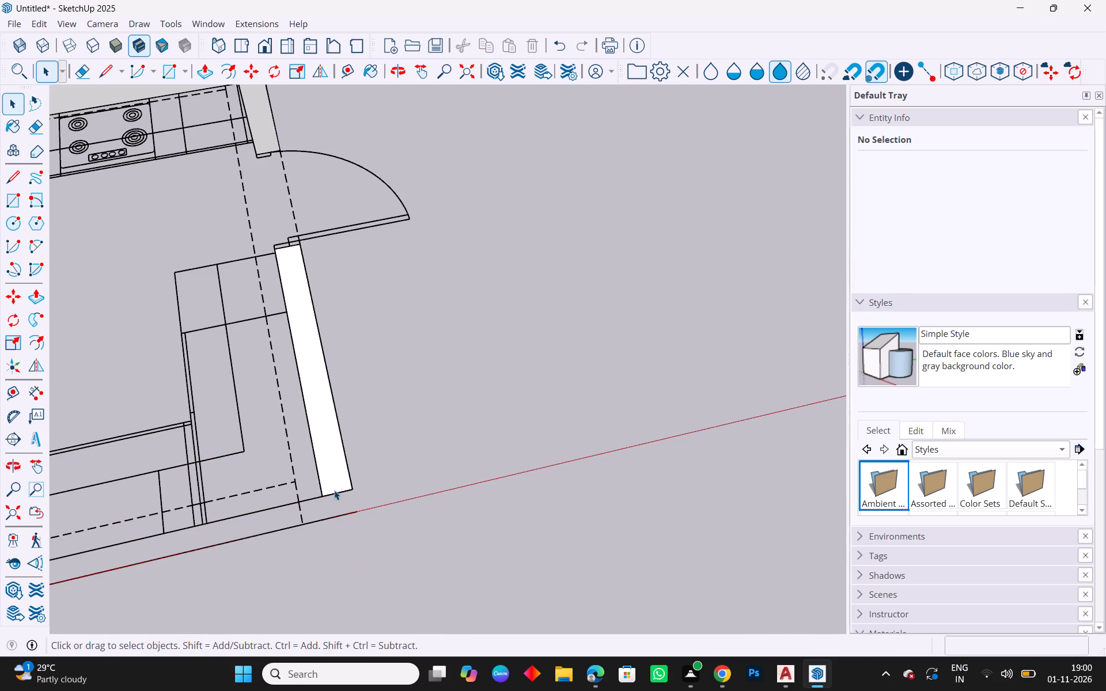
Delete the short edge that crosses the wall thickness at the corner end of the new wall strip.
scroll(335, 493, up, 3)
click(342, 491)
key(Delete)
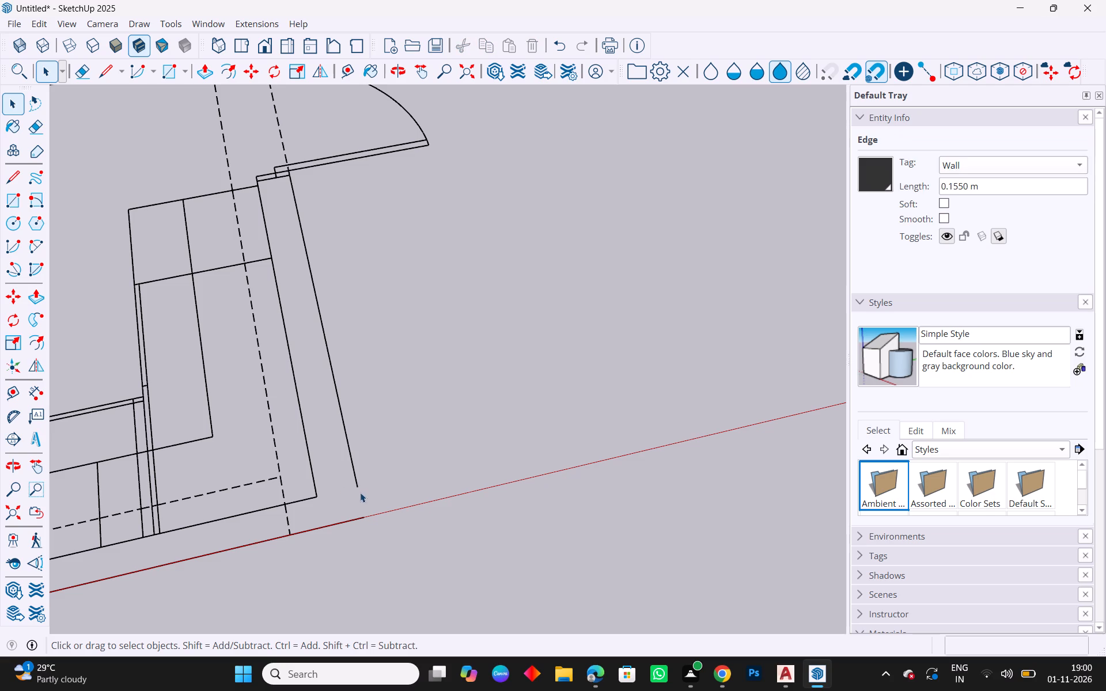
key(Escape)
Extend the new outer wall line with a segment about 0.12 m long to the plan's outer corner on the red axis.
click(13, 173)
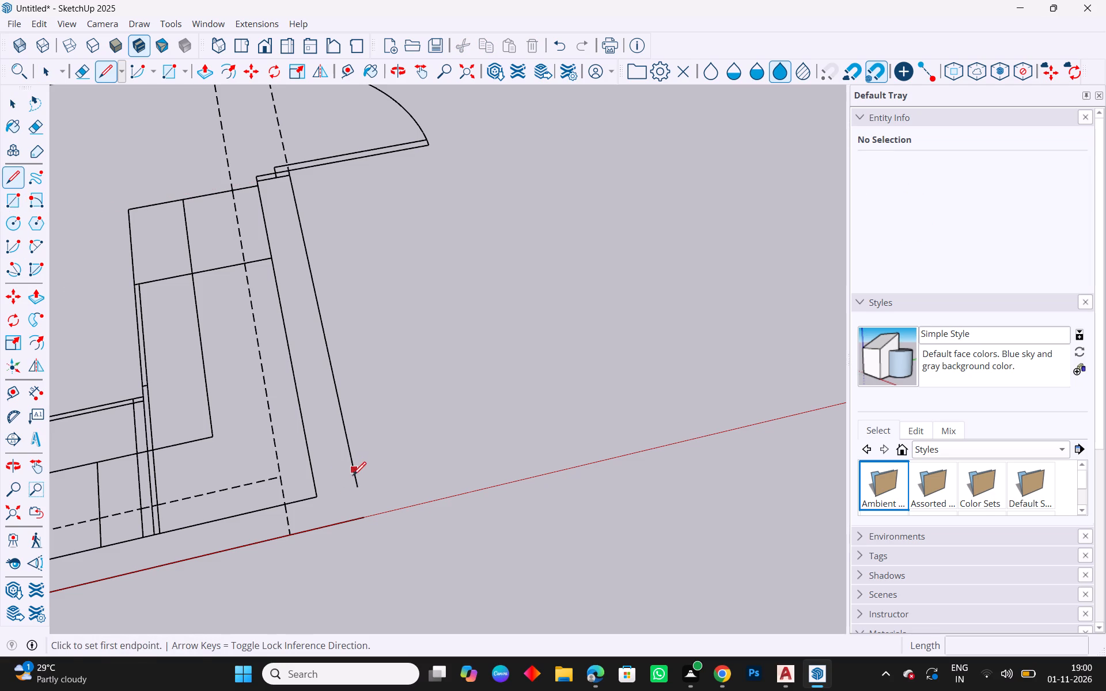
click(358, 489)
click(362, 520)
key(Escape)
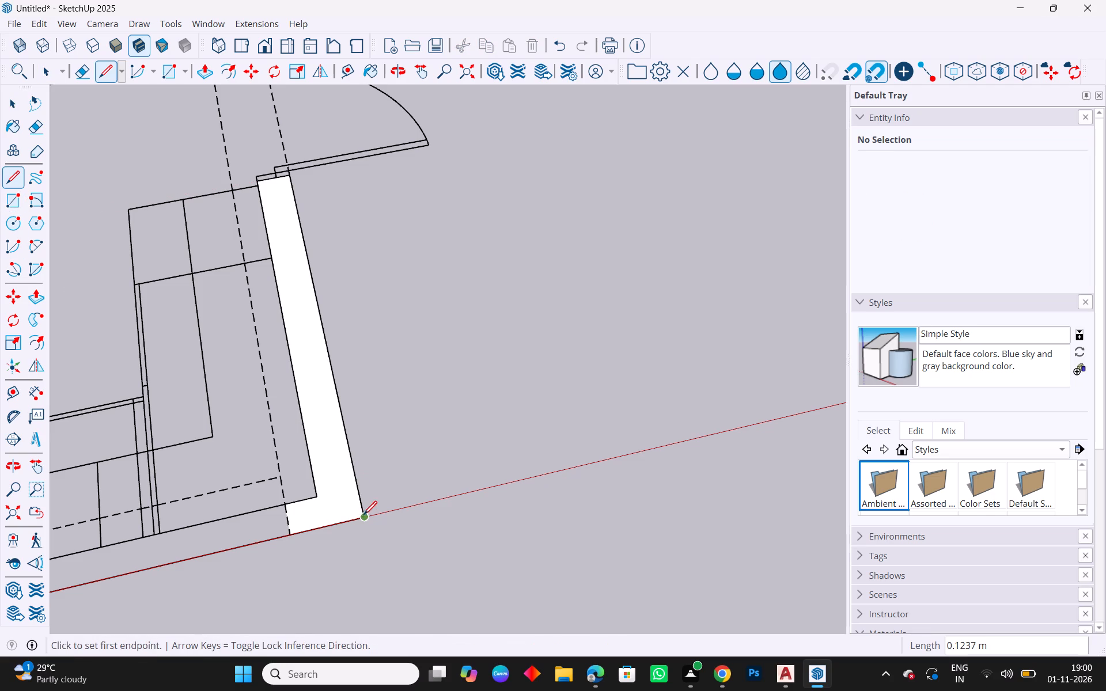
Delete the dashed beam segment crossing the wall thickness near that corner.
key(space)
click(289, 529)
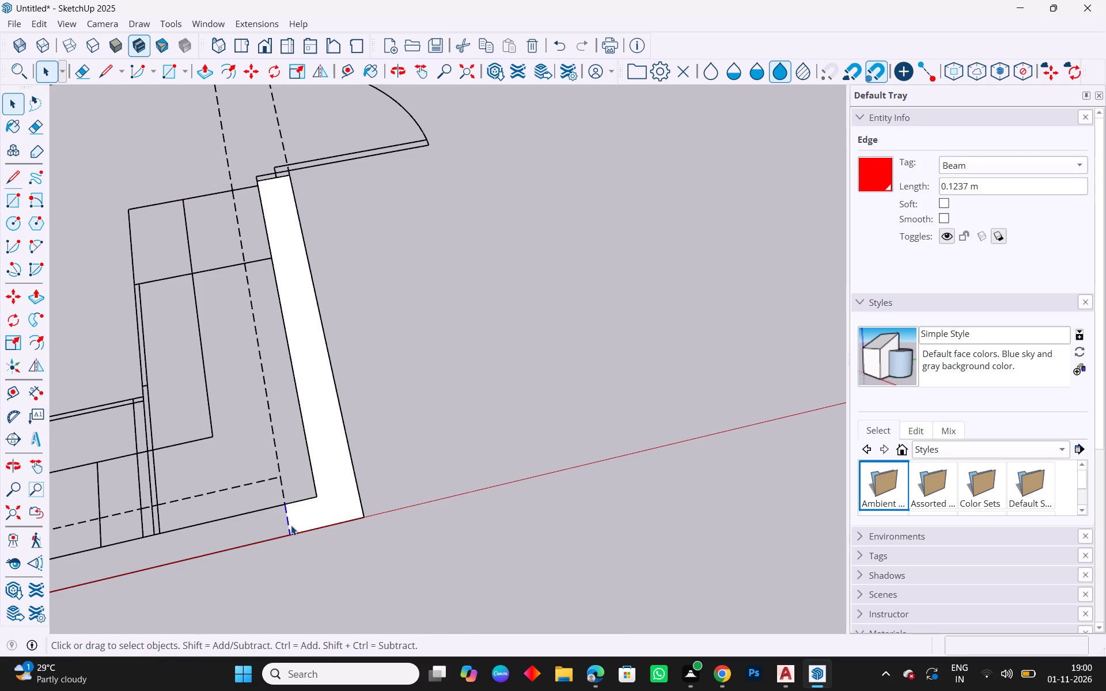
key(Delete)
Replace the dashed outer wall line beside the refrigerator with a solid line about 0.63 m long from the corner to the wall's end.
scroll(354, 476, down, 16)
scroll(301, 543, up, 2)
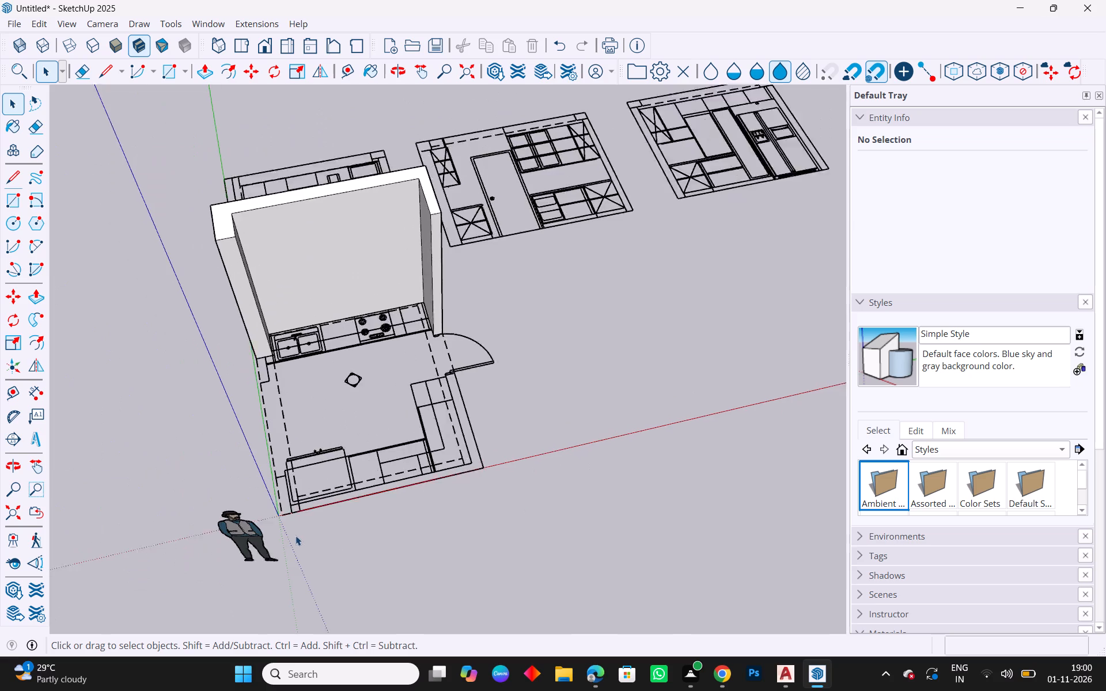
scroll(296, 536, up, 3)
scroll(258, 498, up, 12)
click(287, 503)
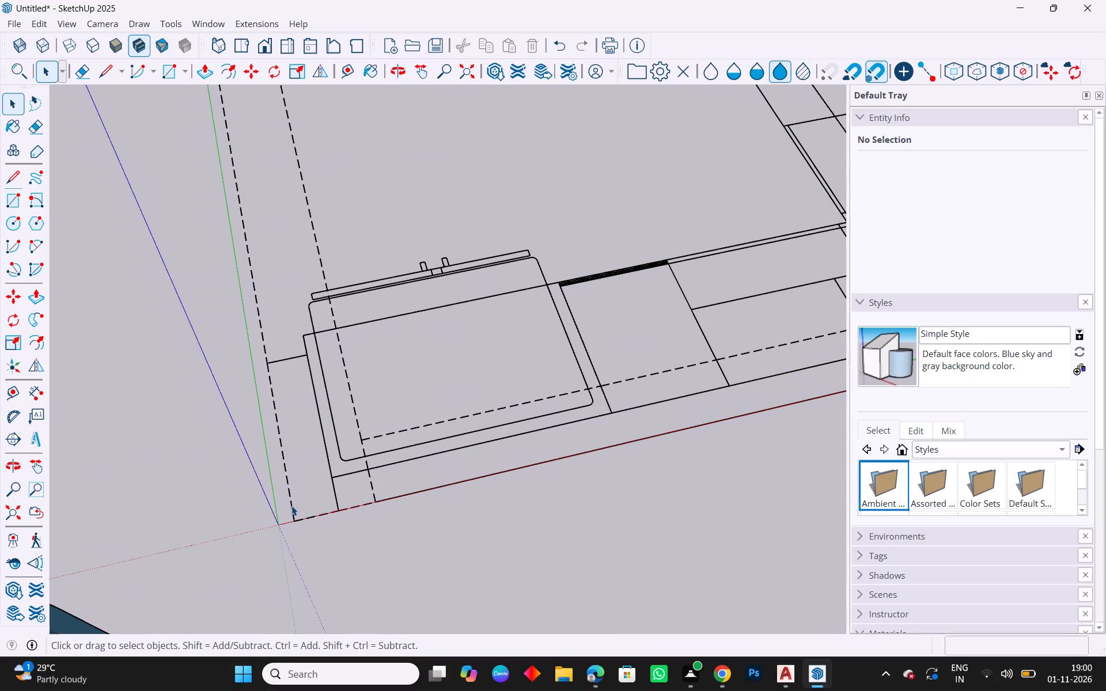
click(292, 509)
key(Delete)
click(22, 179)
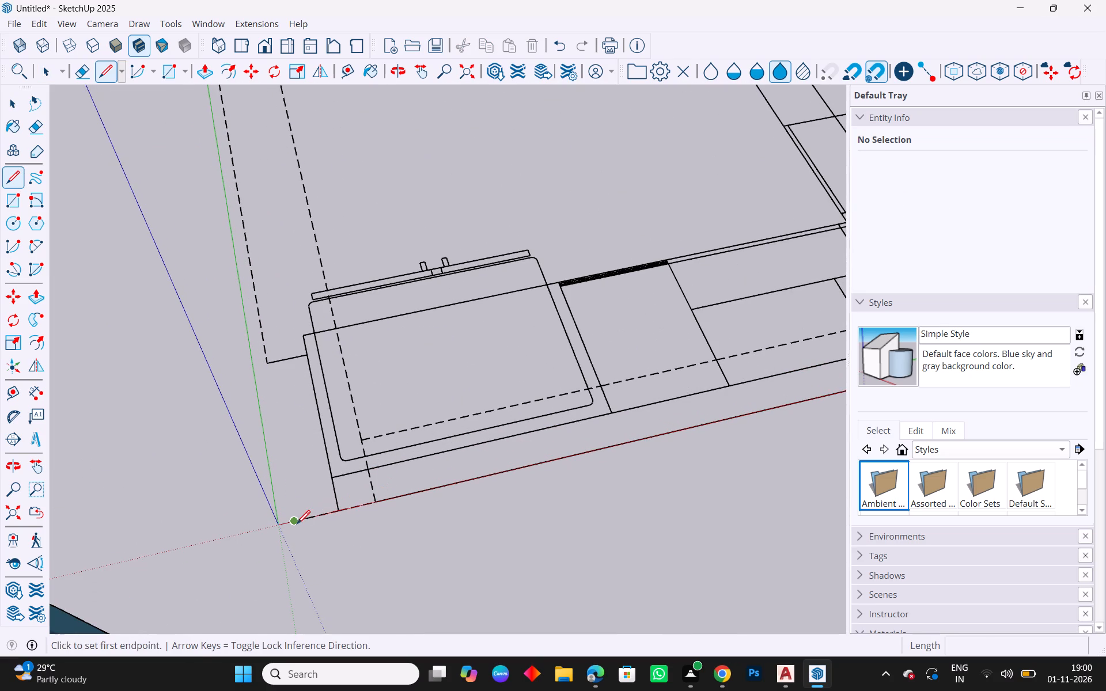
drag(297, 525, 296, 512)
click(267, 362)
key(Escape)
key(space)
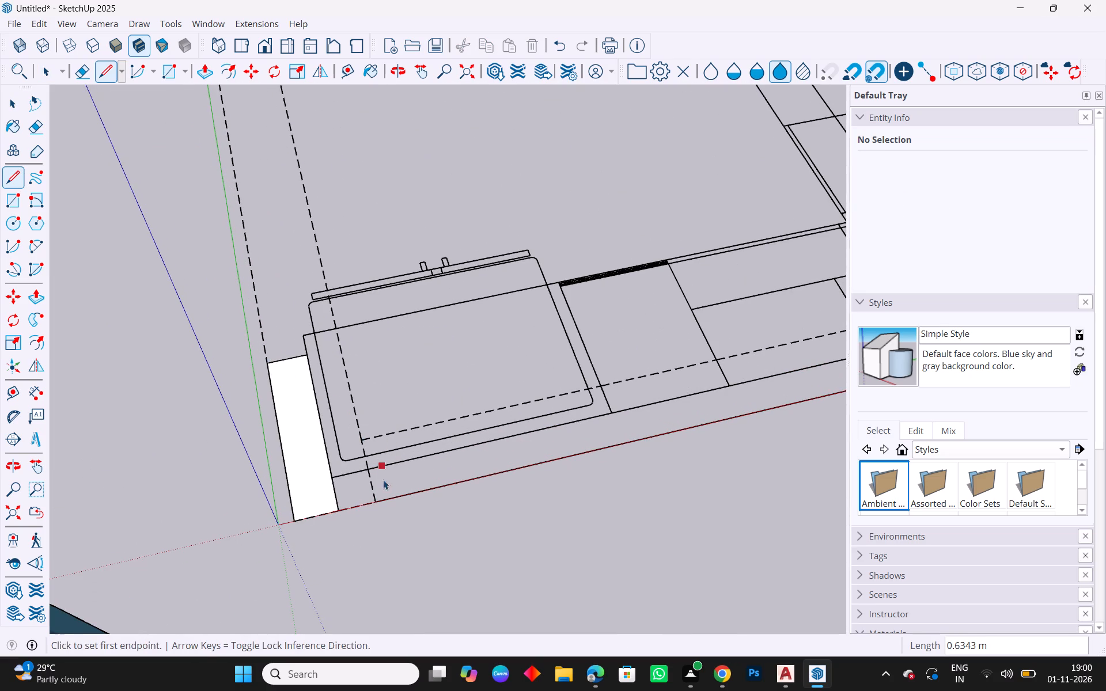
Delete the dashed beam segment crossing the wall thickness below the refrigerator.
click(374, 491)
key(Delete)
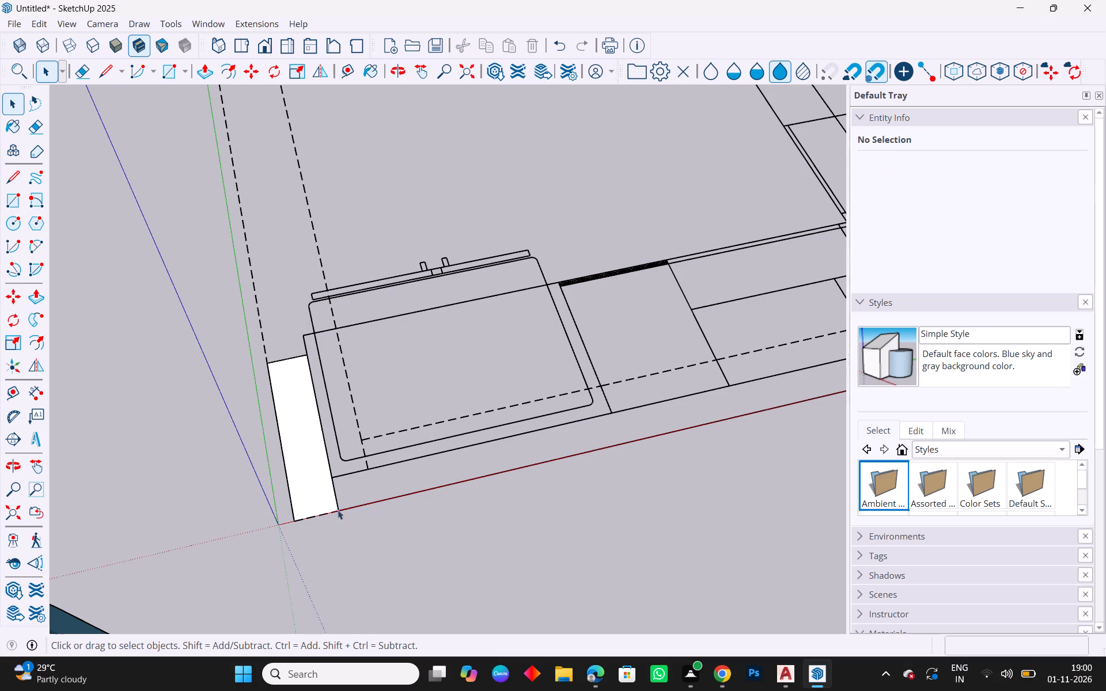
Replace the short dashed edge at the refrigerator corner, along the red axis, with a solid line about 0.15 m long.
click(317, 512)
key(Delete)
click(313, 511)
click(318, 512)
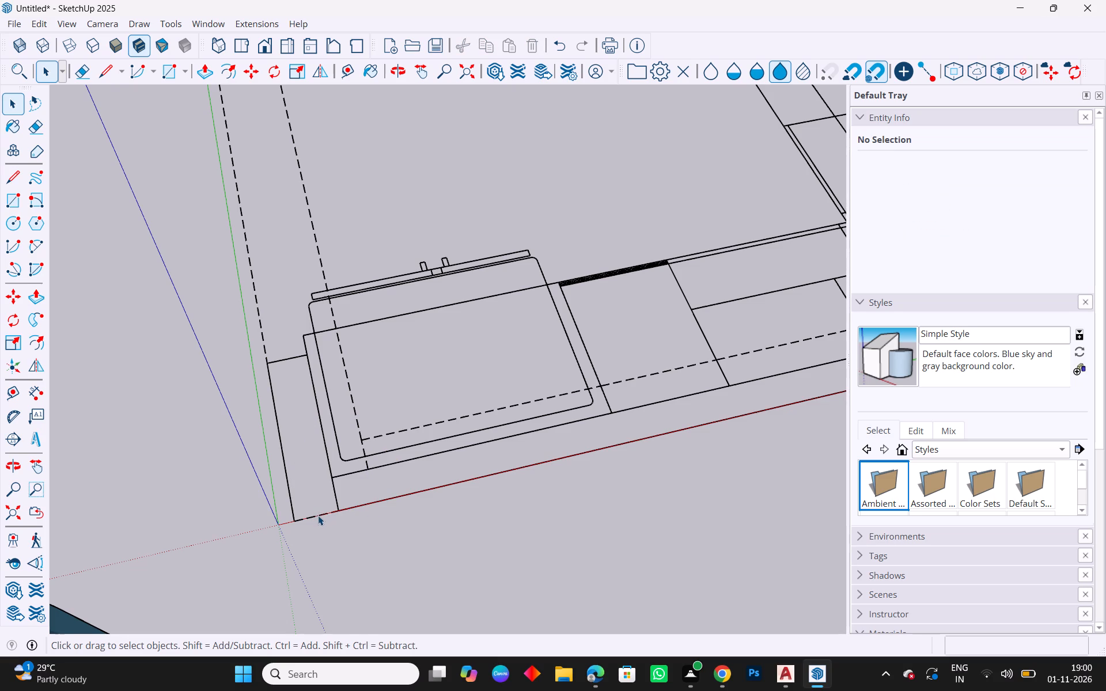
click(319, 514)
key(Delete)
key(Escape)
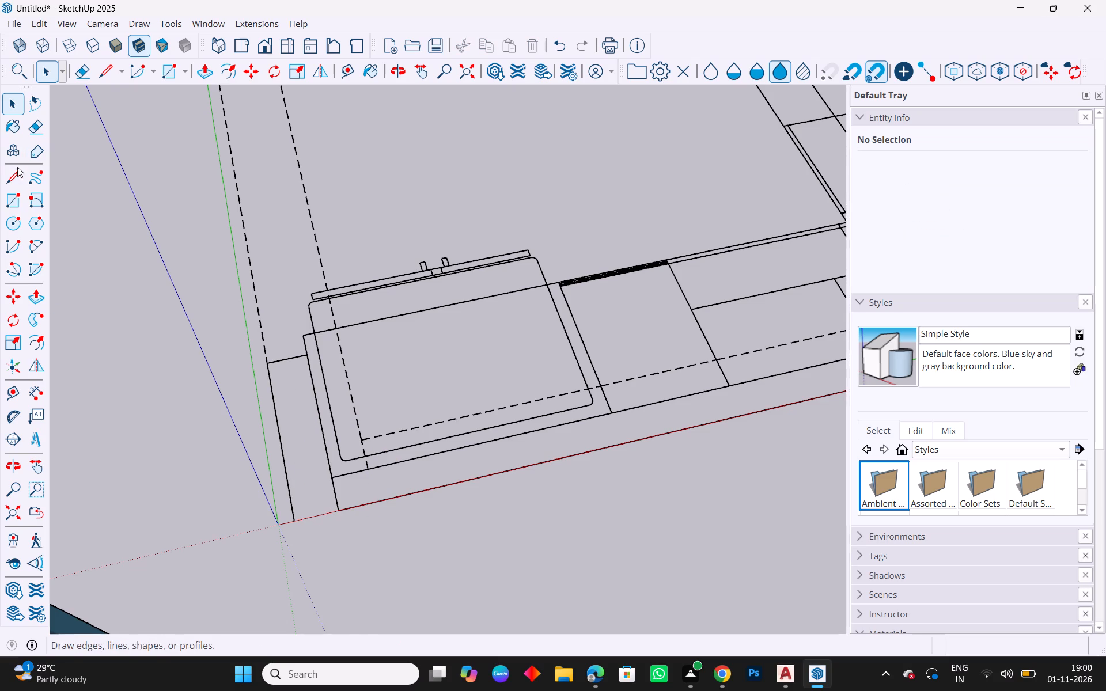
click(10, 183)
click(296, 519)
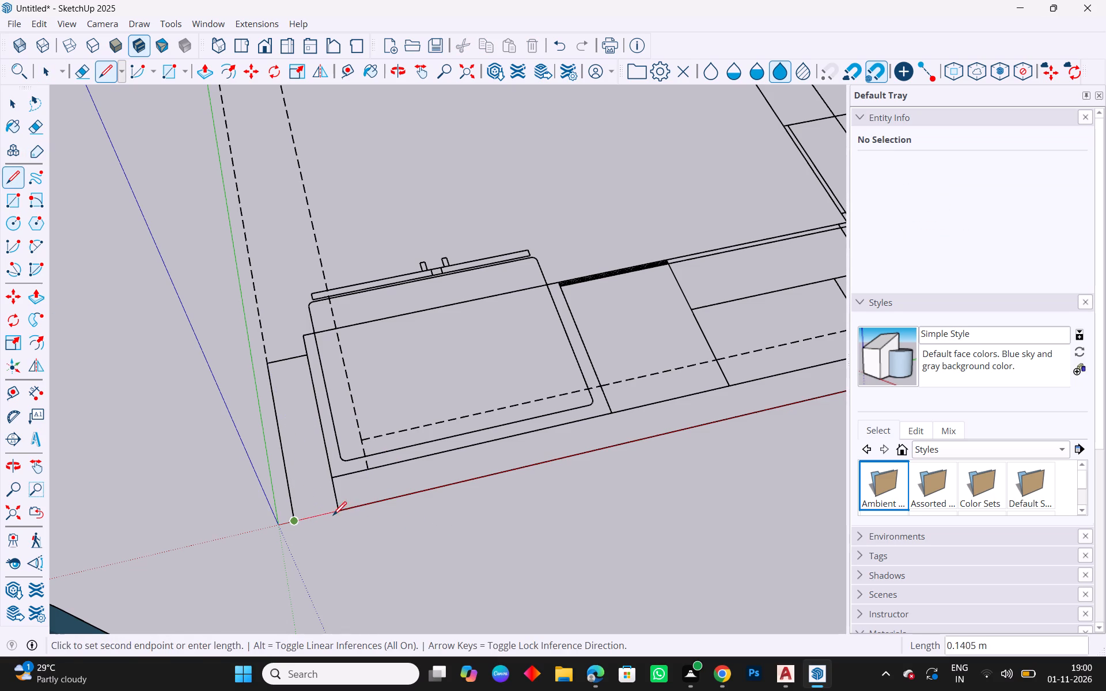
click(338, 511)
key(Escape)
Delete the short solid segment crossing the wall thickness at the refrigerator corner.
key(space)
click(338, 504)
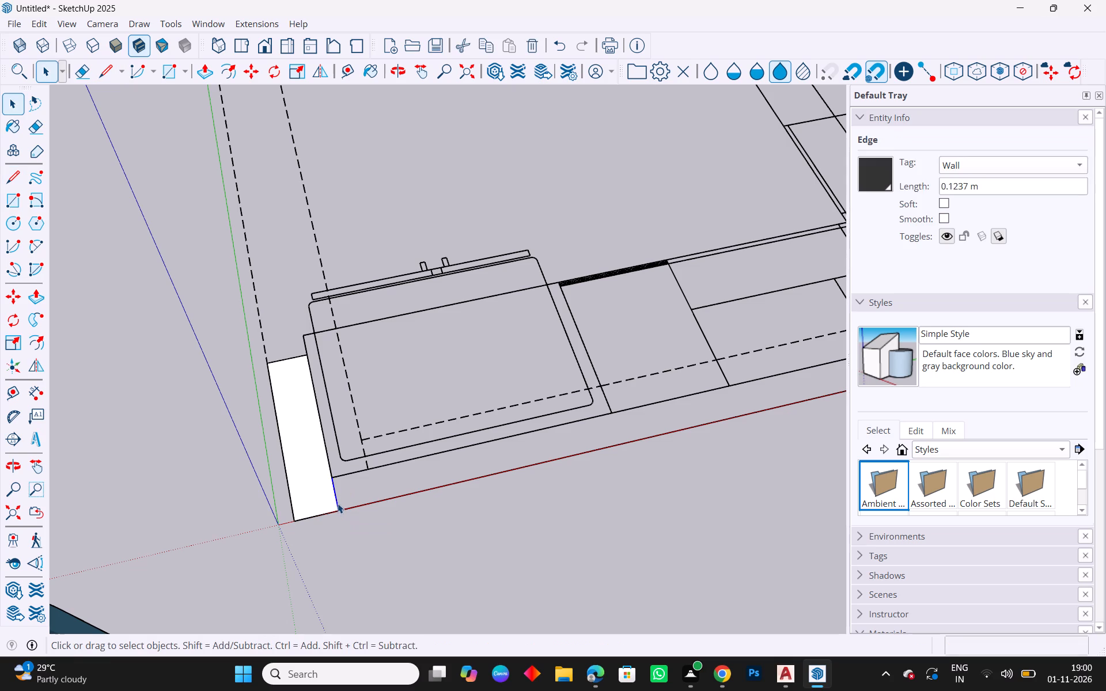
key(Delete)
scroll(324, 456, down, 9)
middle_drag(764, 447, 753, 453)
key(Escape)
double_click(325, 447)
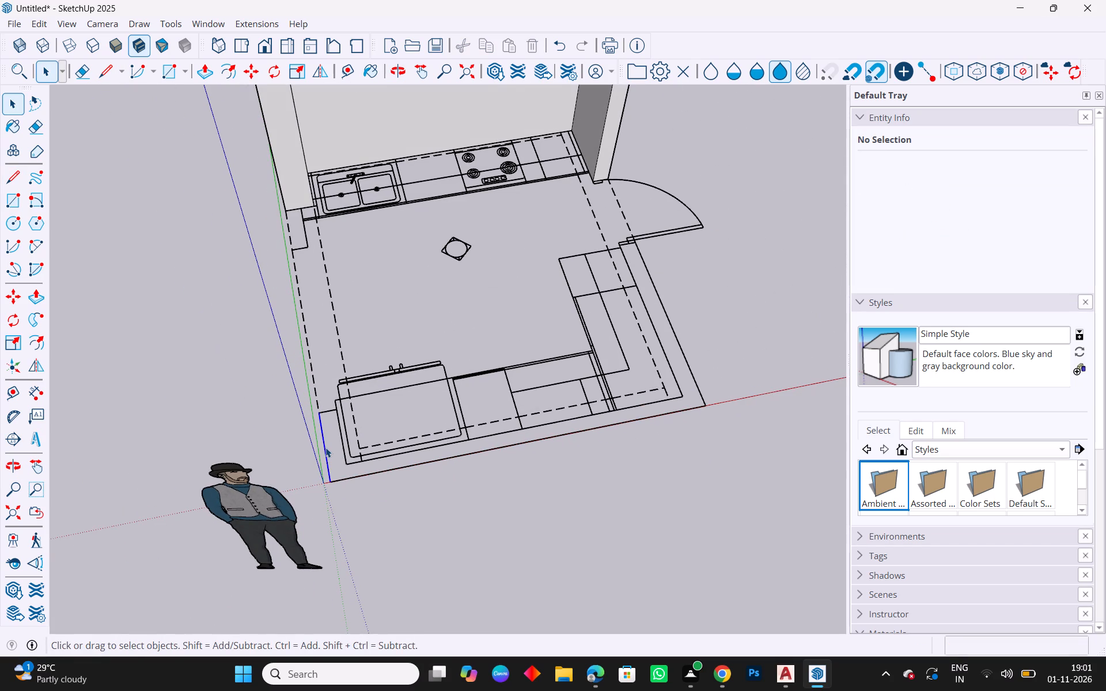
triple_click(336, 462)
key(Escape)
Draw a rectangle about 0.148 m by 0.634 m over the short wall beside the refrigerator, starting at the outer corner.
click(12, 202)
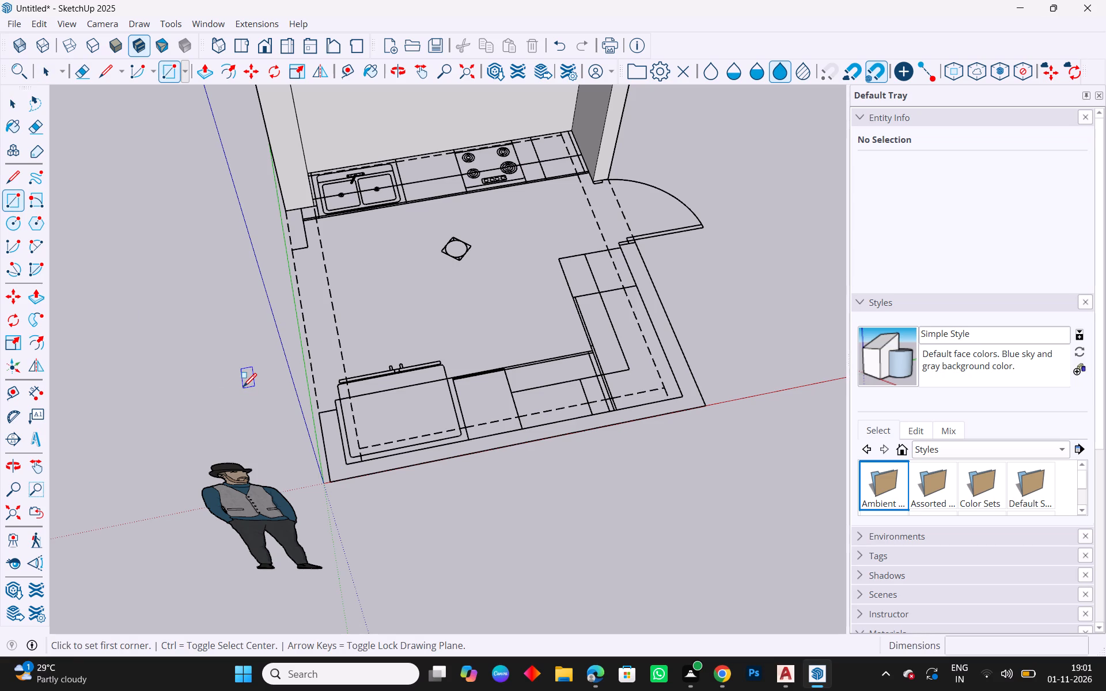
scroll(358, 489, up, 5)
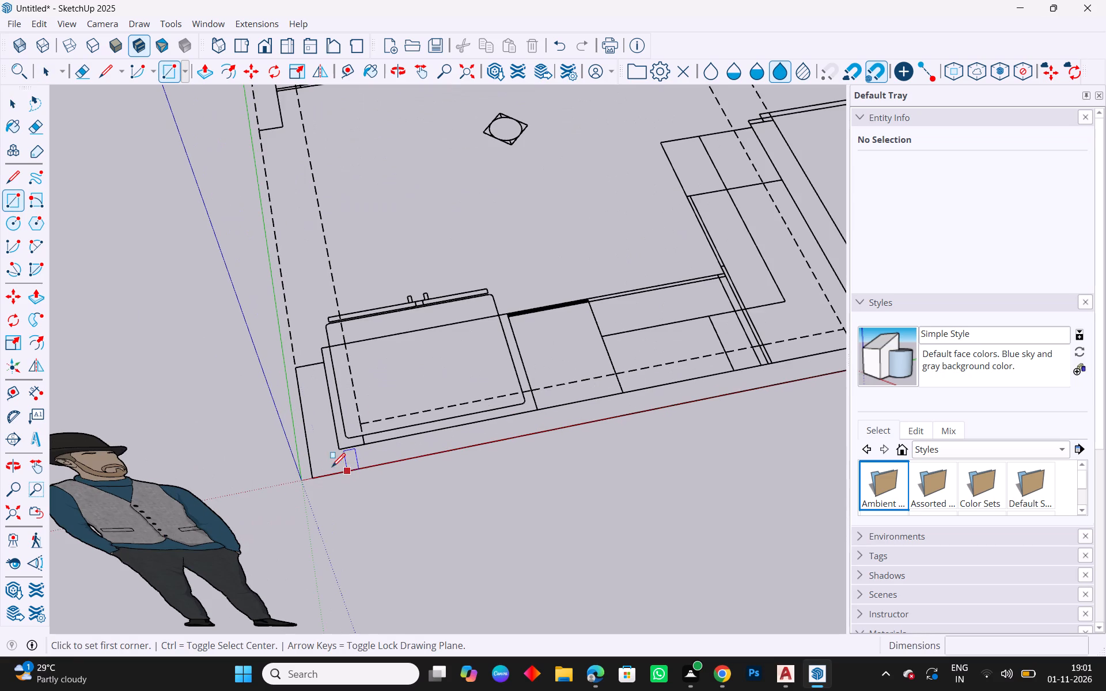
drag(316, 480, 316, 470)
click(323, 366)
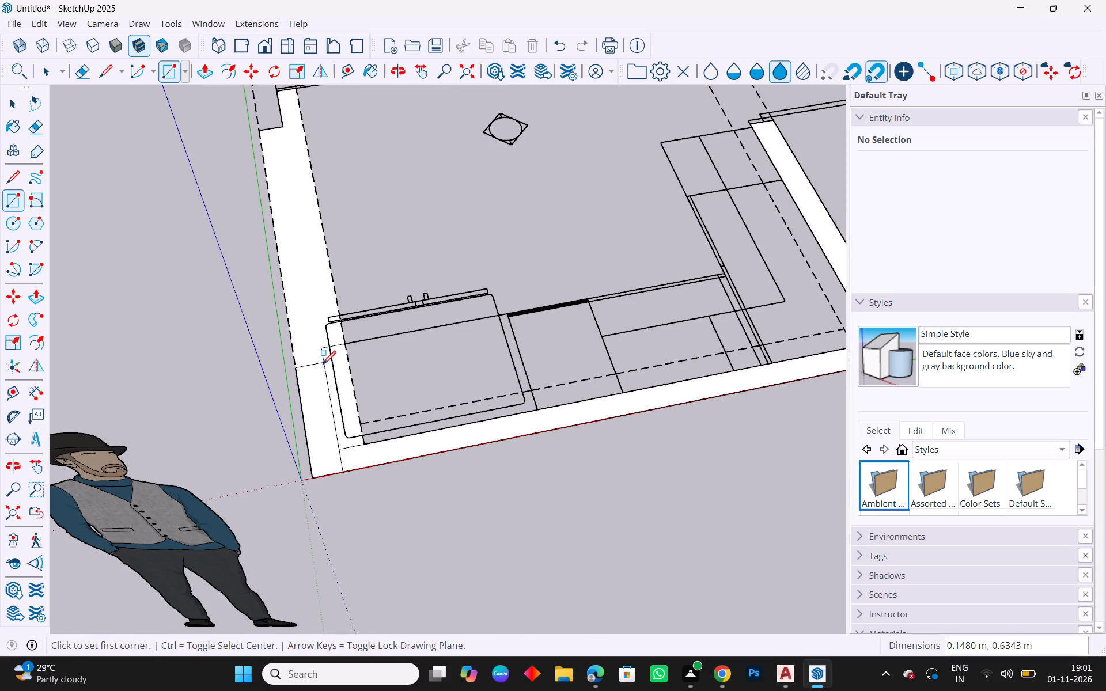
Delete the unwanted faces between the dashed beam lines and under the refrigerator outline, keeping only the wall faces.
key(Escape)
key(space)
click(290, 301)
key(Delete)
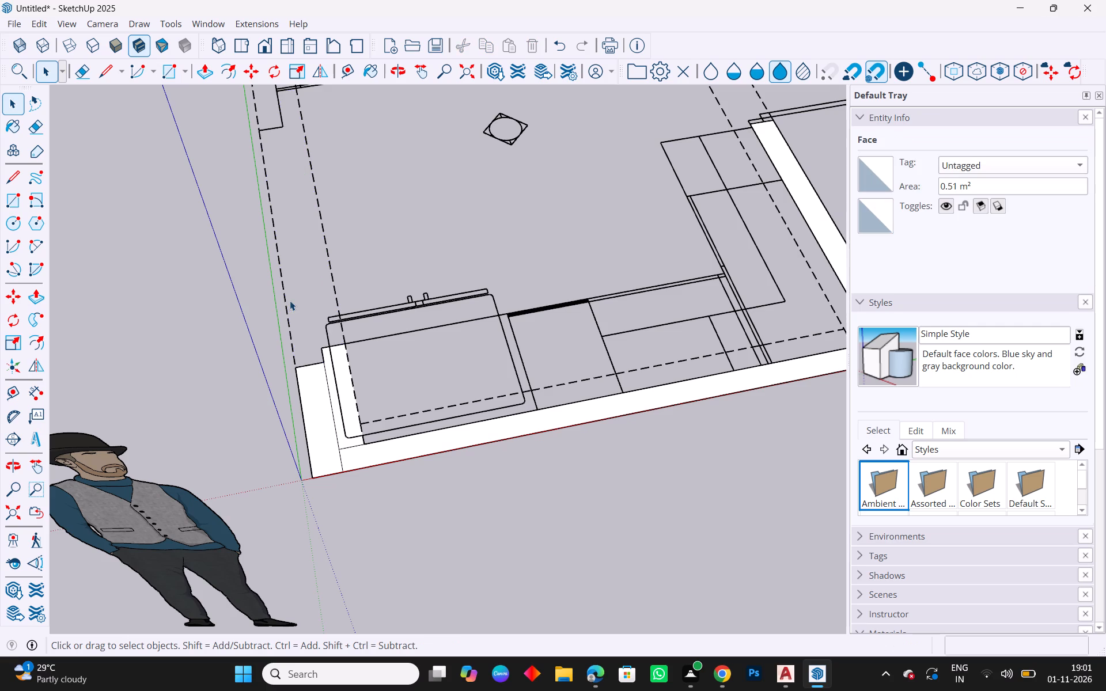
scroll(359, 405, up, 3)
click(344, 423)
key(Delete)
scroll(209, 377, down, 4)
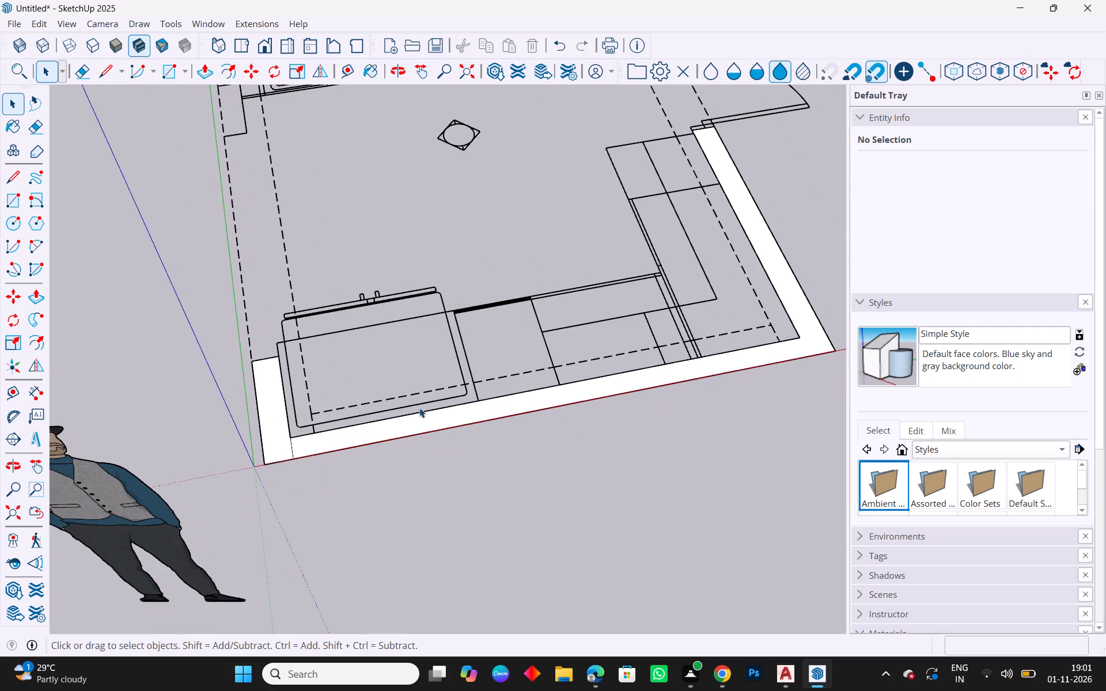
scroll(543, 310, down, 2)
scroll(323, 415, up, 8)
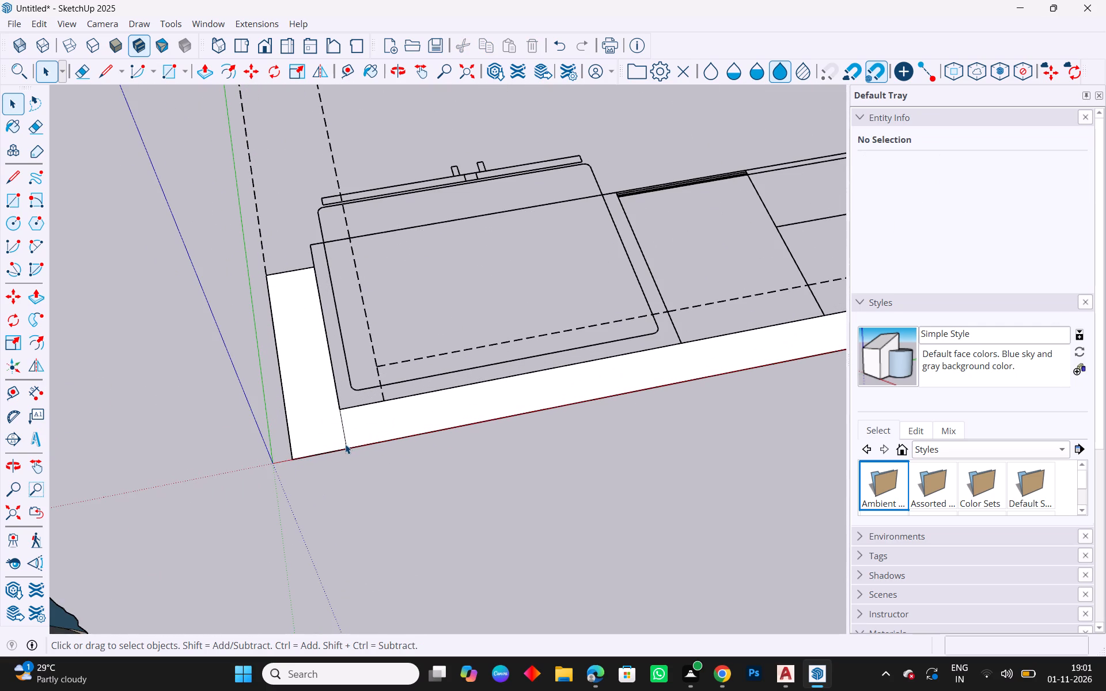
Delete the short edge crossing the wall thickness at the refrigerator corner so the wall faces merge.
click(345, 444)
key(Delete)
Make the merged wall face around the refrigerator side of the kitchen into a group.
click(338, 432)
scroll(351, 427, down, 8)
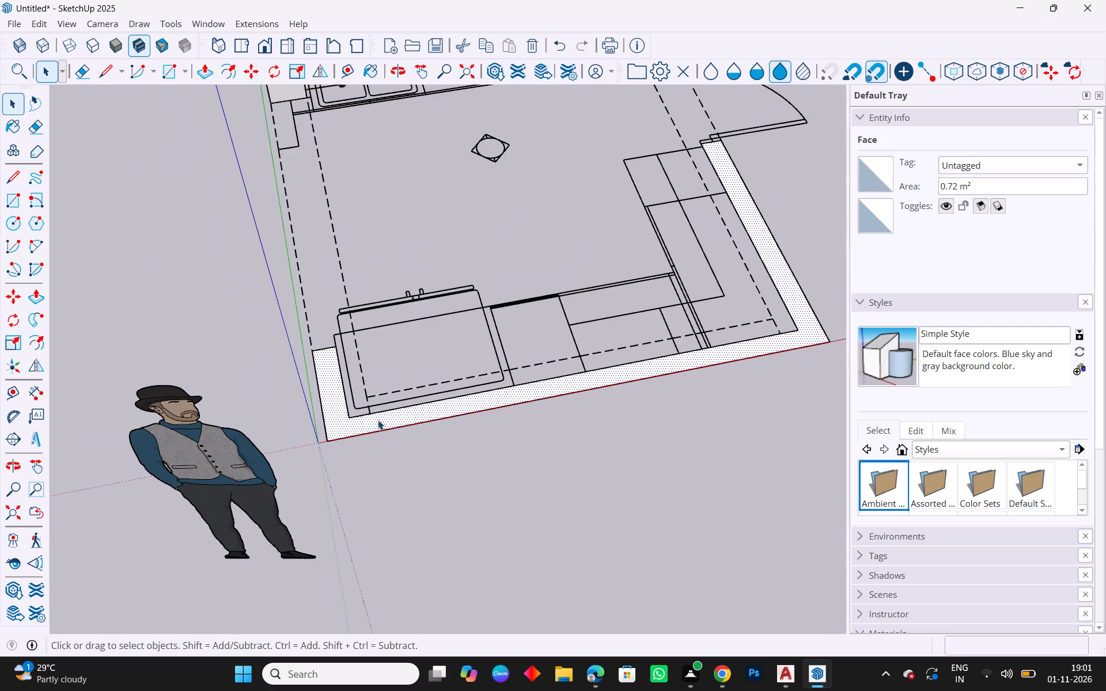
right_click(388, 417)
click(479, 519)
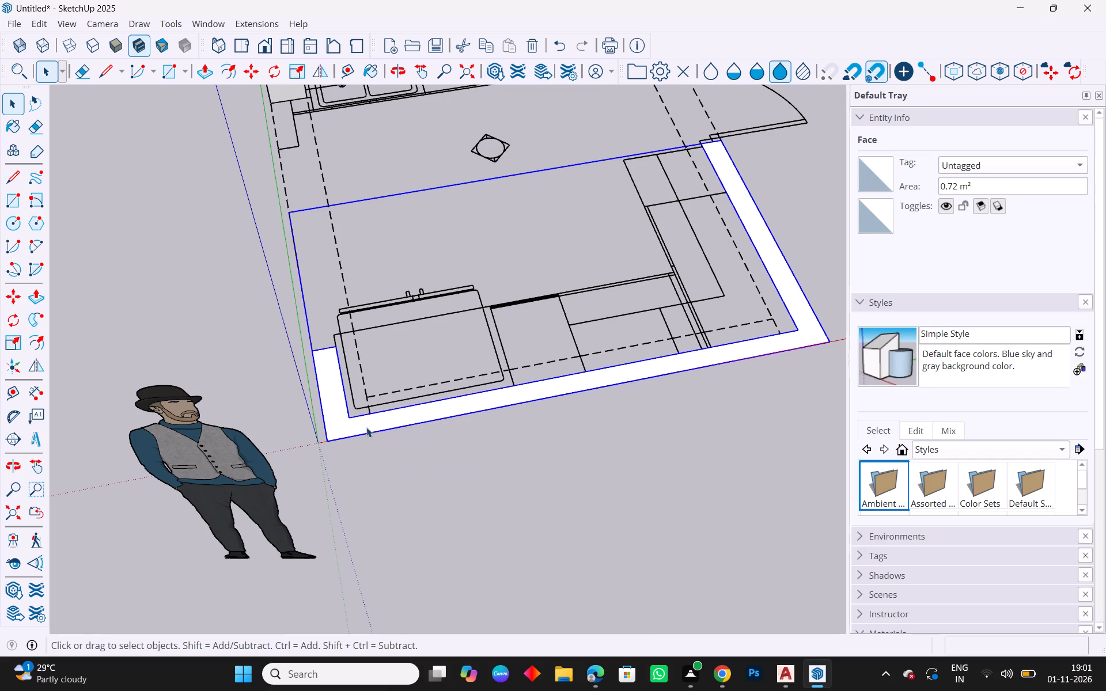
Open the refrigerator-side wall group, extrude its face to 10' with Push/Pull, and close the group.
double_click(362, 424)
key(p)
drag(362, 424, 355, 390)
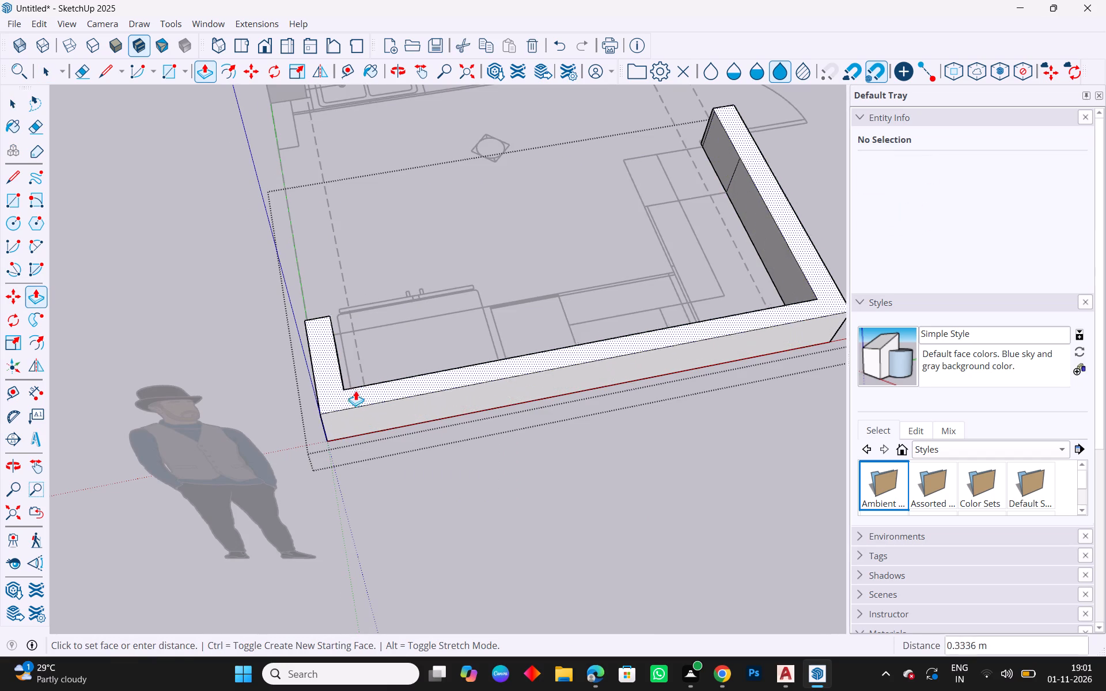
drag(355, 390, 351, 370)
text(10'')
key(BackSpace)
key(Return)
scroll(260, 441, down, 14)
middle_drag(104, 431, 320, 425)
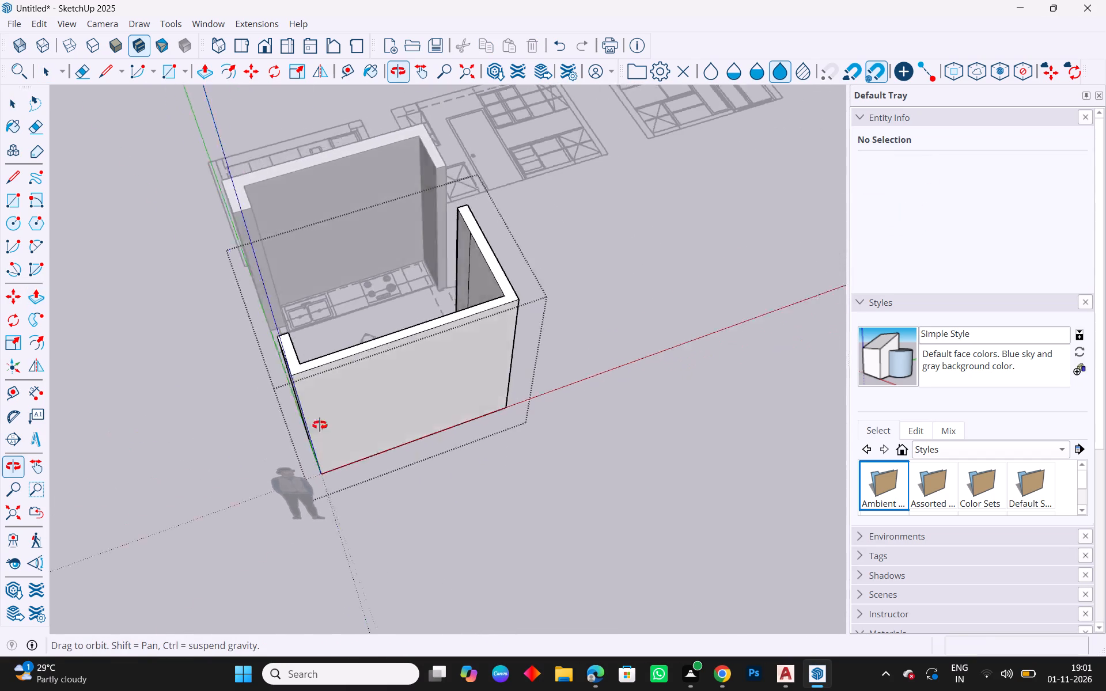
middle_drag(320, 425, 491, 425)
scroll(294, 473, up, 10)
key(Escape)
key(space)
key(Escape)
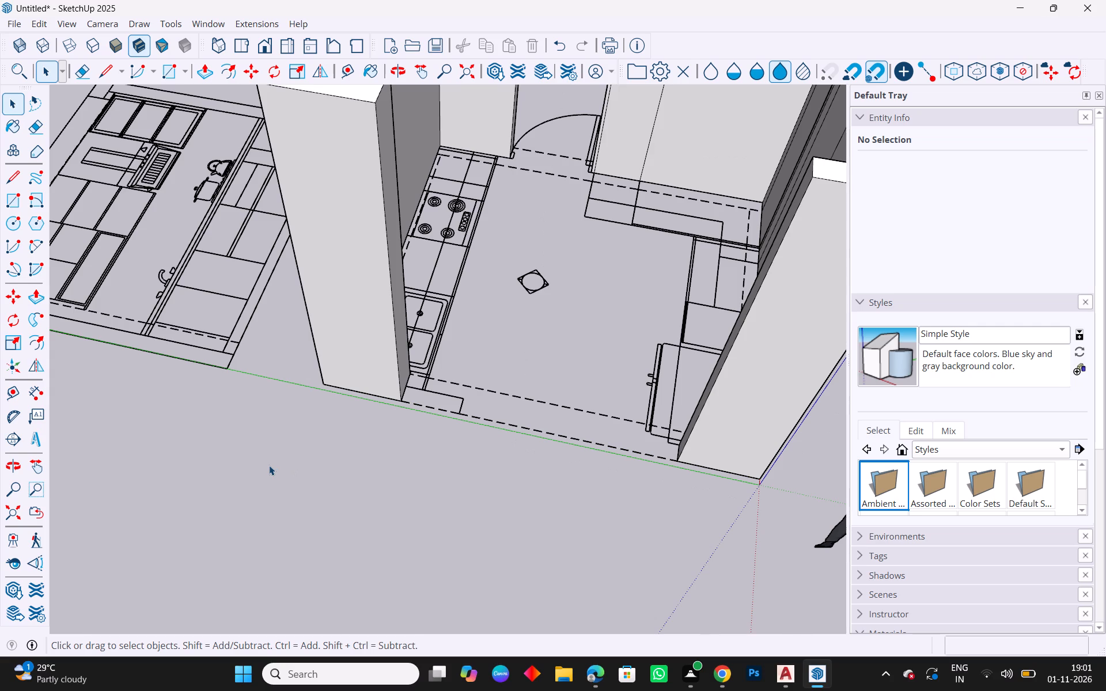
click(269, 465)
Open the raised refrigerator-side wall group for editing, ready to erase stray edges.
middle_drag(430, 518, 238, 523)
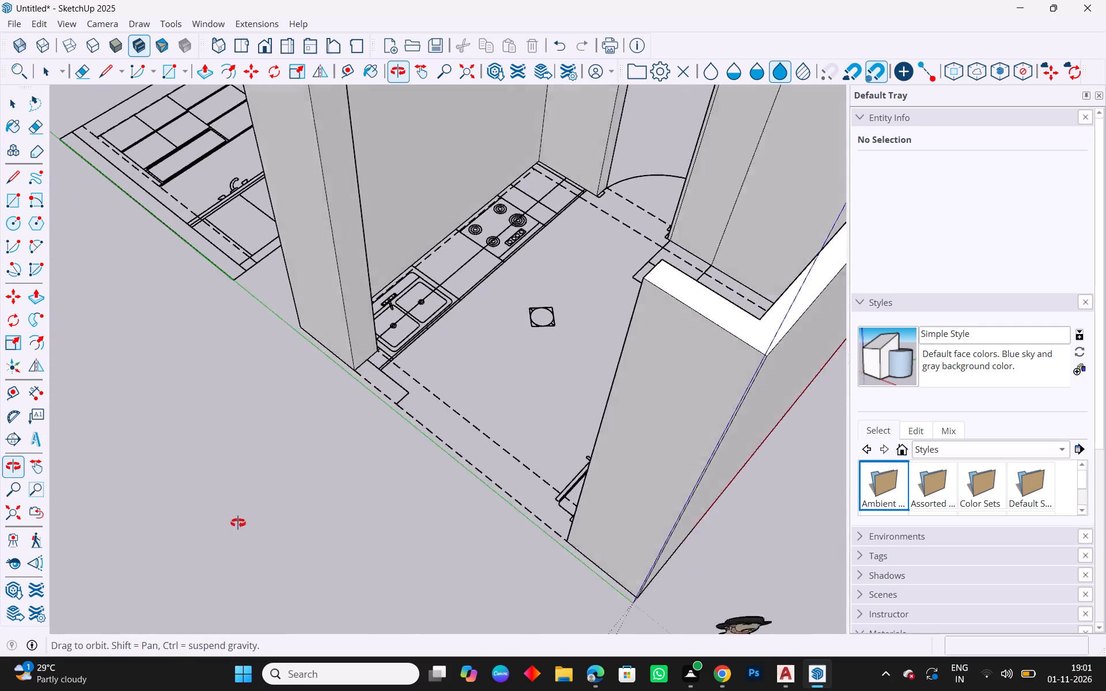
middle_drag(238, 523, 343, 554)
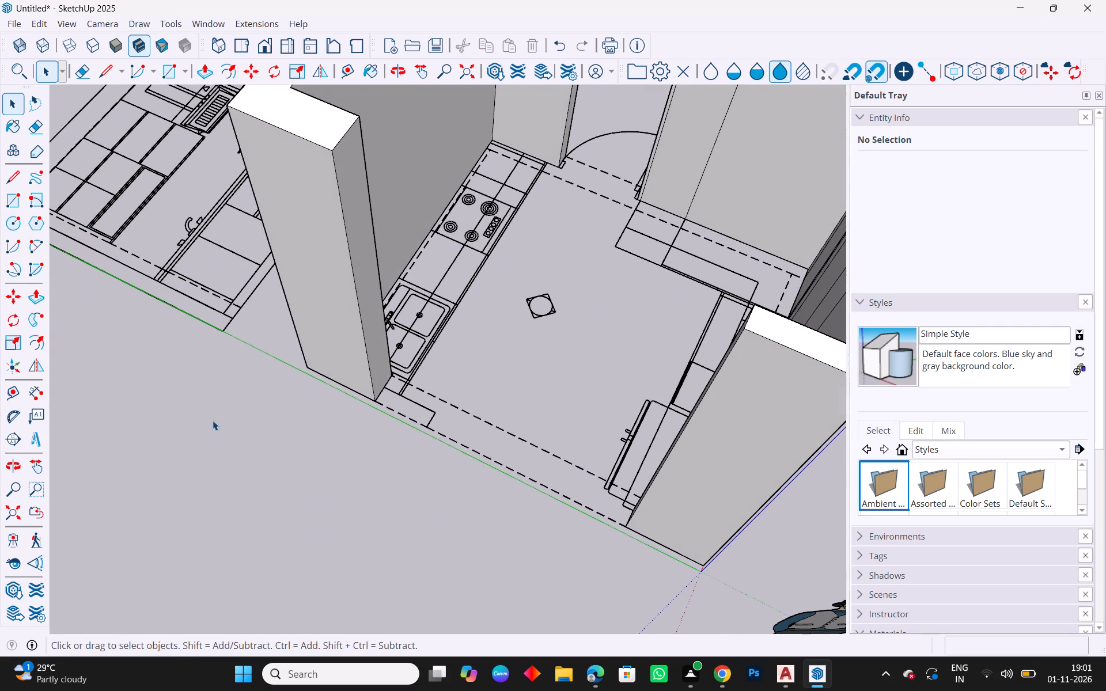
scroll(215, 435, down, 8)
middle_drag(352, 440, 552, 467)
scroll(506, 276, up, 2)
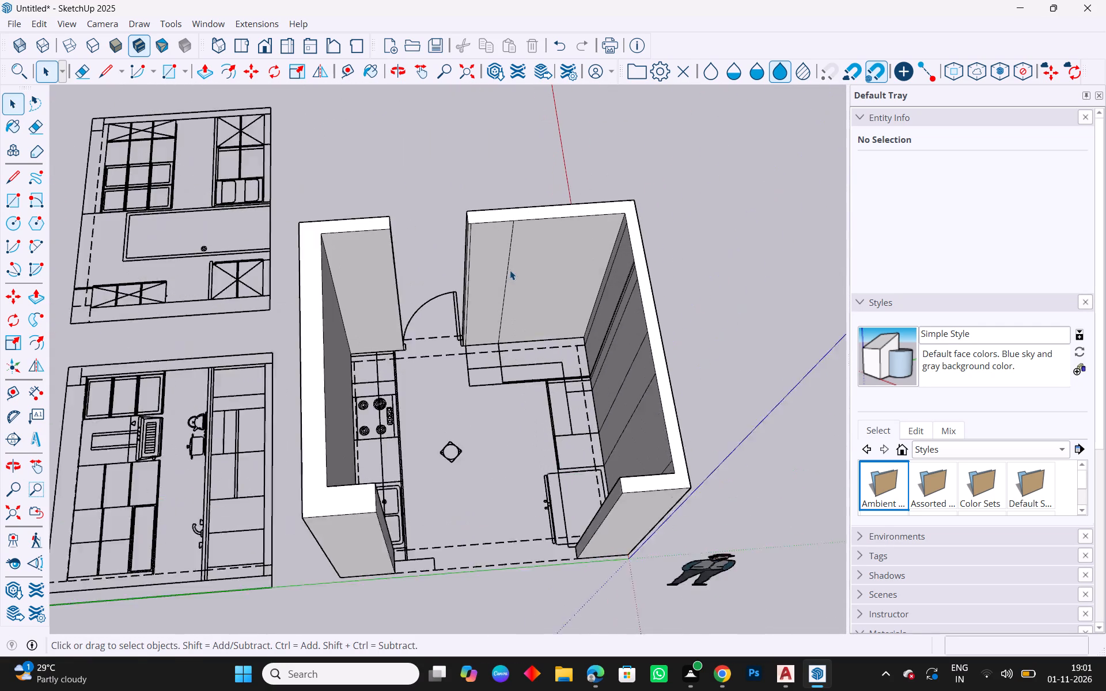
scroll(510, 270, up, 2)
middle_drag(478, 416, 666, 425)
double_click(529, 274)
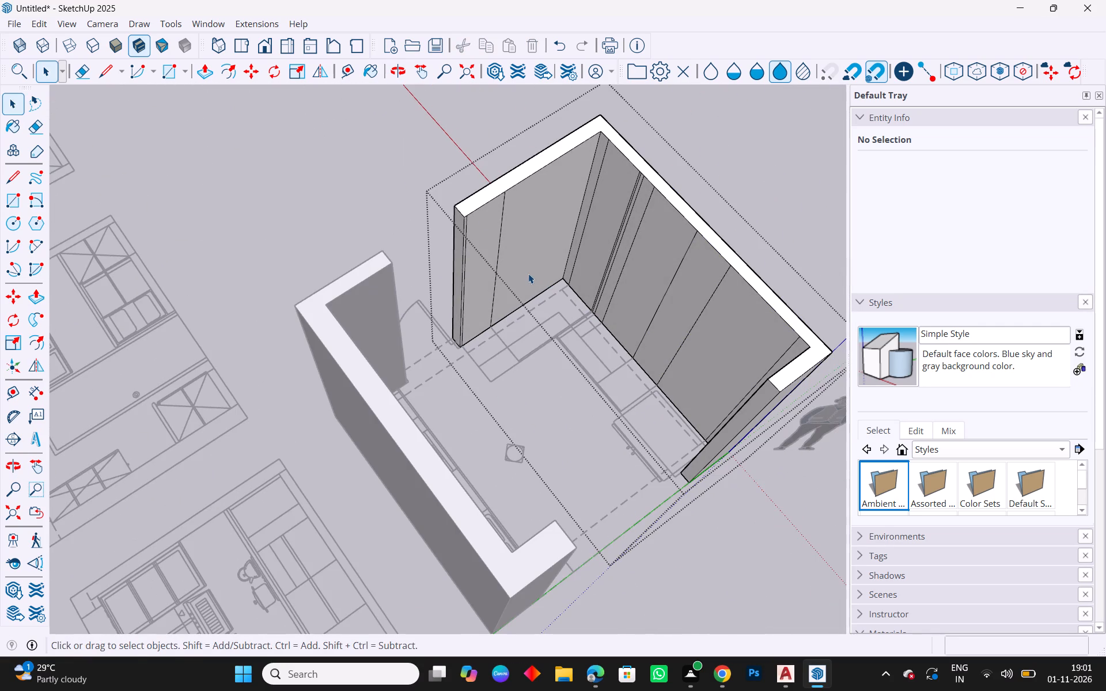
drag(41, 132, 69, 138)
click(31, 129)
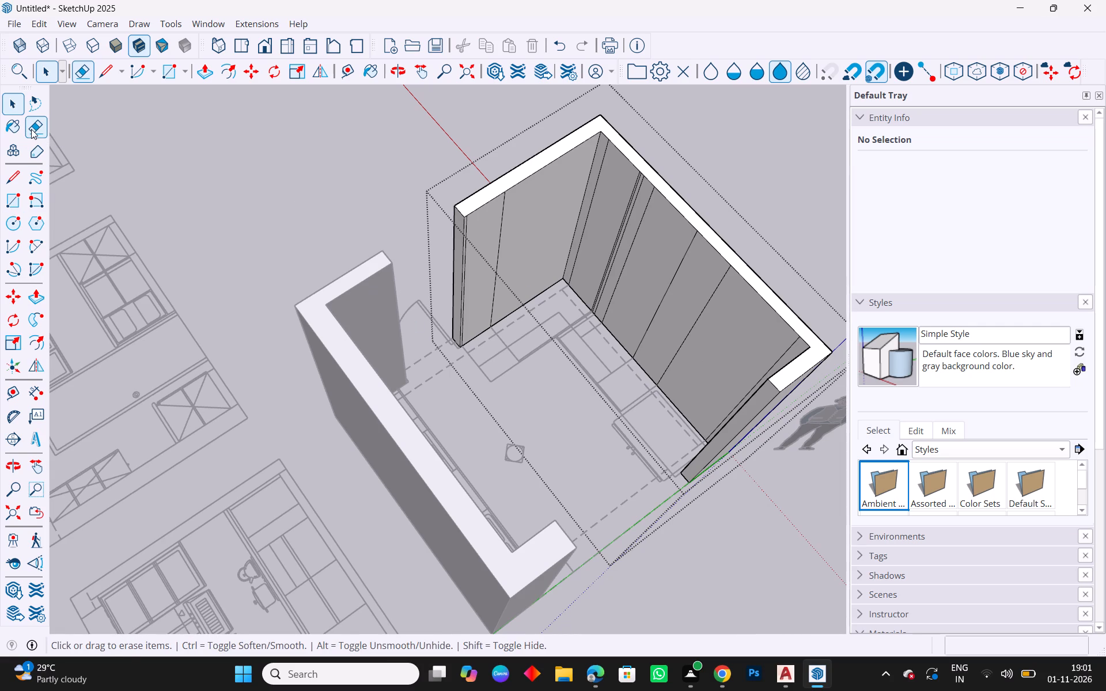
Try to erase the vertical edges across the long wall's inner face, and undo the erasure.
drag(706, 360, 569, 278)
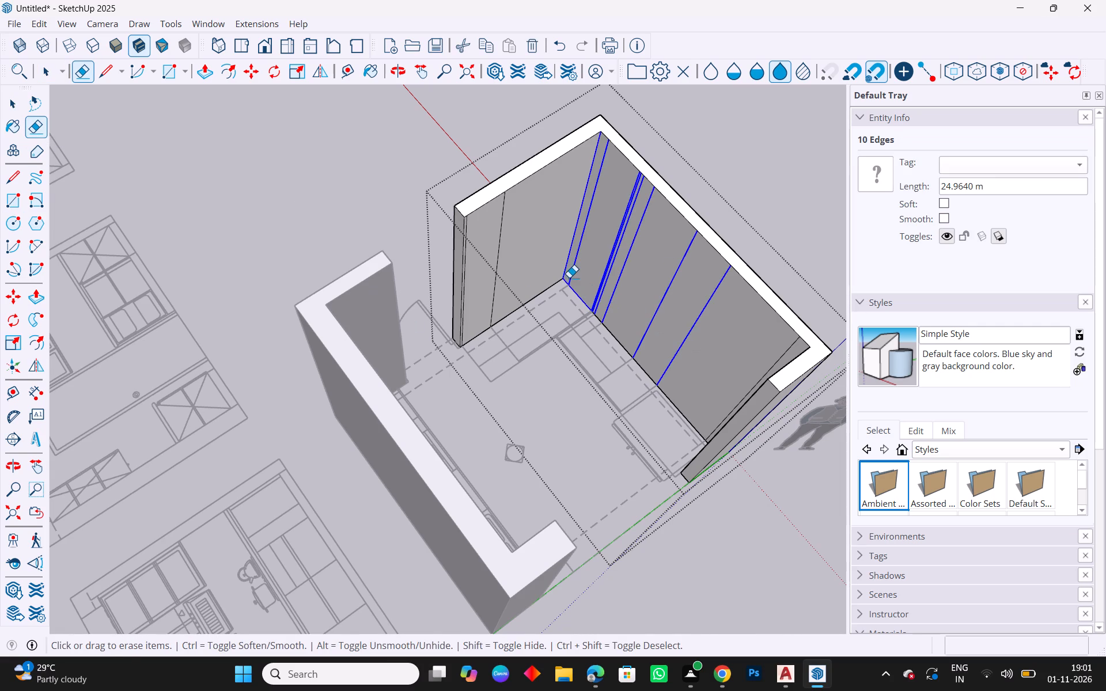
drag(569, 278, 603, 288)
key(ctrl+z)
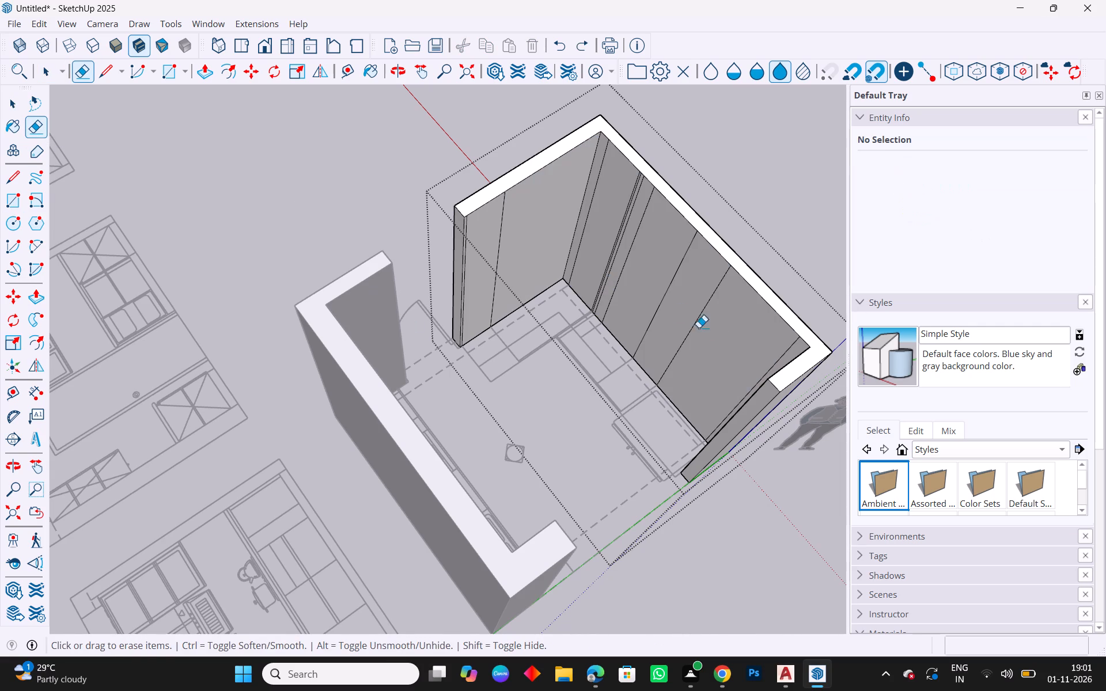
Erase the extra vertical edges from the inner faces of the long wall and the door-side wall.
drag(734, 349, 598, 263)
click(576, 259)
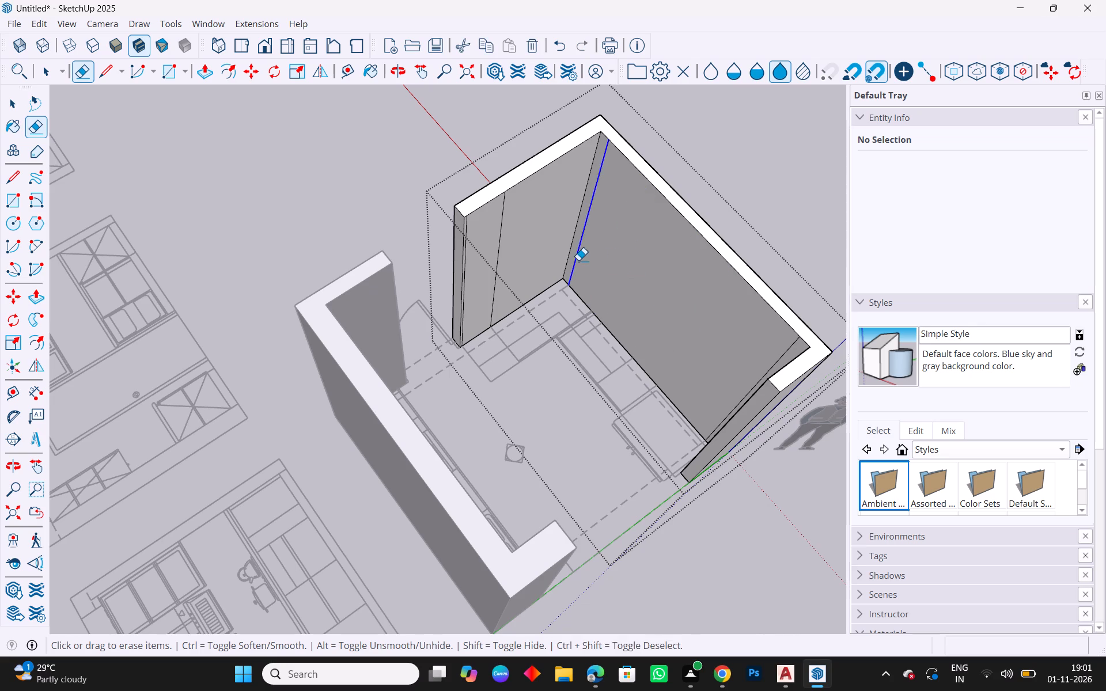
drag(507, 276, 476, 283)
Erase the remaining vertical edge on the long wall near the refrigerator corner, and close the wall group.
middle_drag(513, 290, 489, 290)
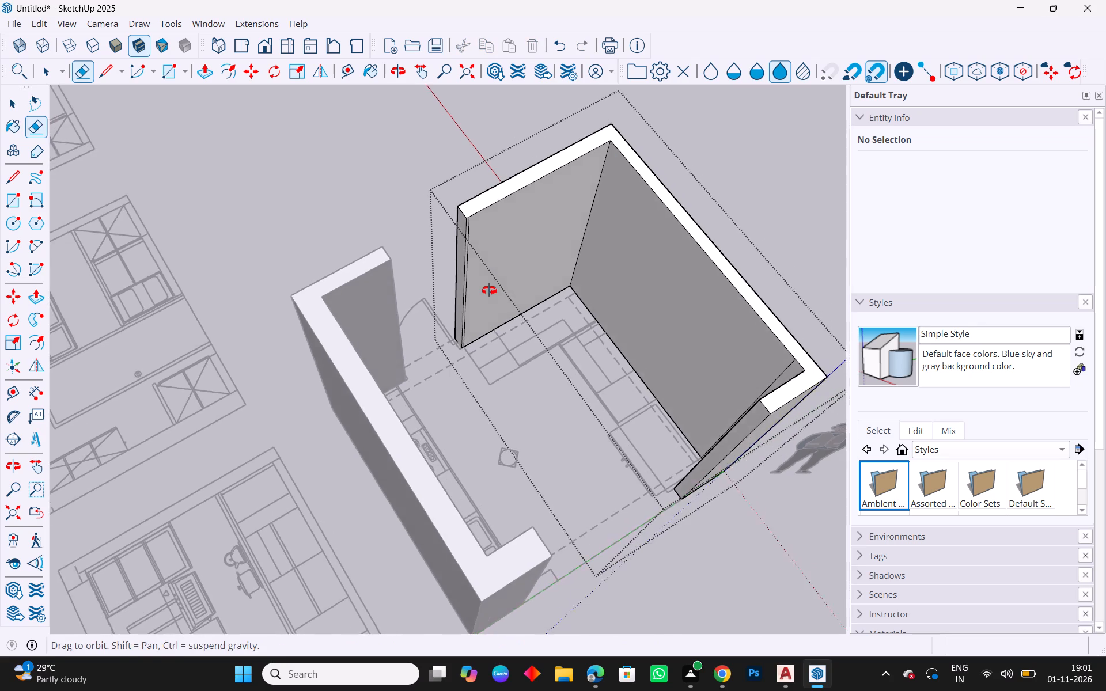
middle_drag(489, 290, 832, 404)
scroll(674, 185, up, 4)
middle_drag(678, 145, 680, 16)
scroll(672, 101, down, 2)
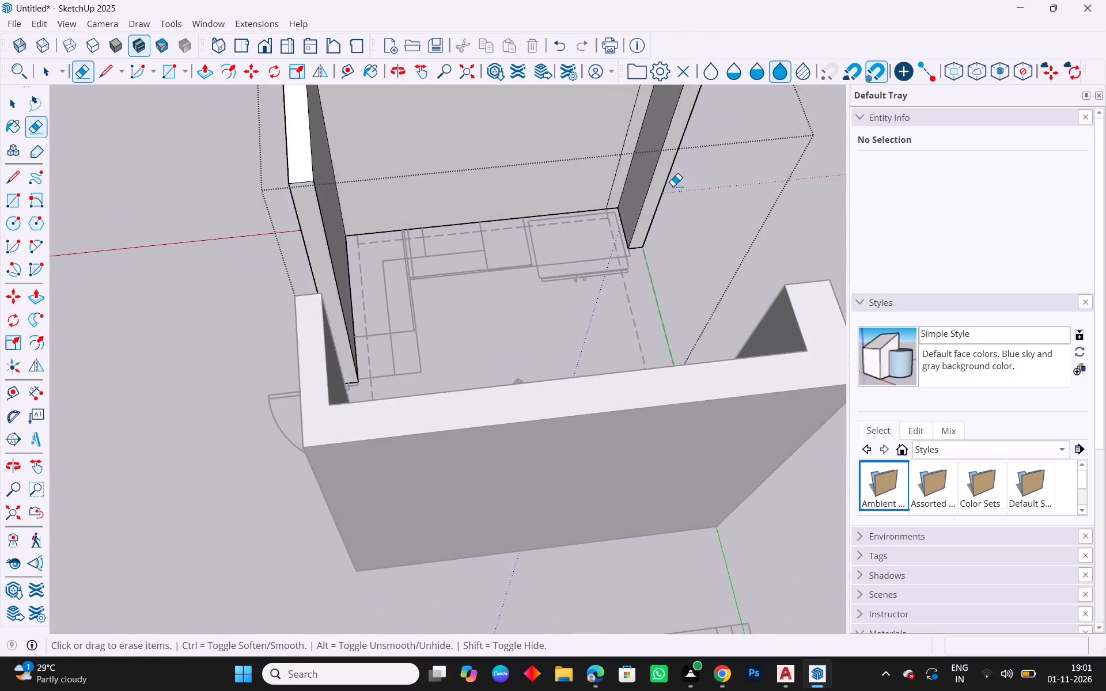
scroll(673, 186, down, 11)
scroll(652, 94, up, 17)
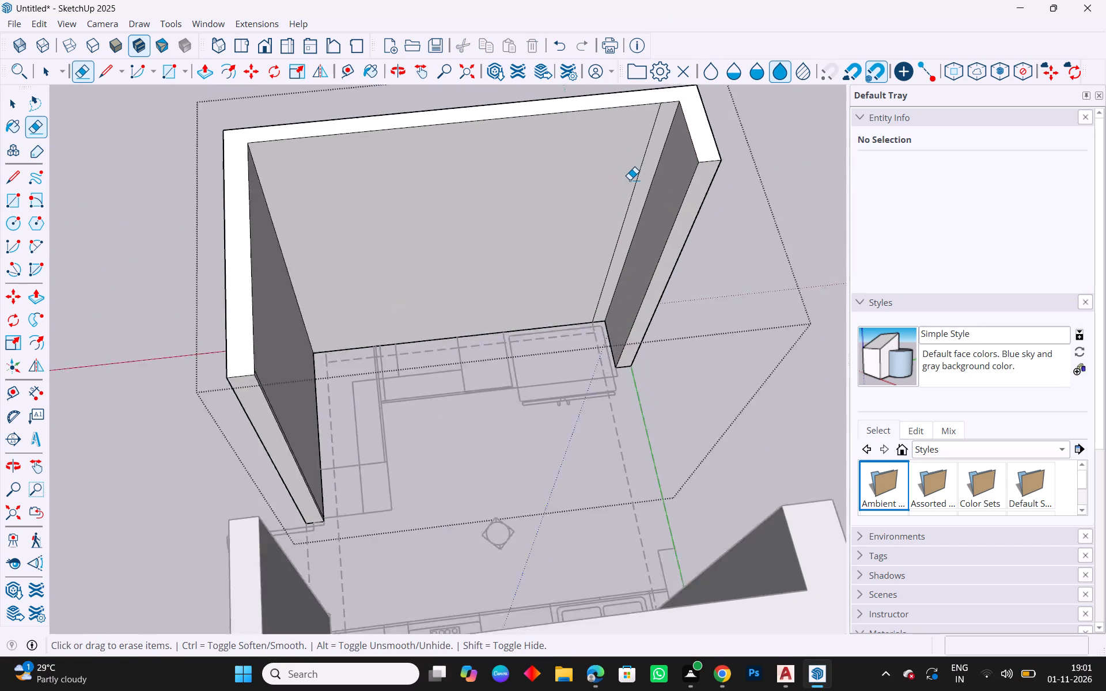
scroll(630, 180, up, 3)
drag(646, 174, 623, 173)
scroll(487, 195, down, 14)
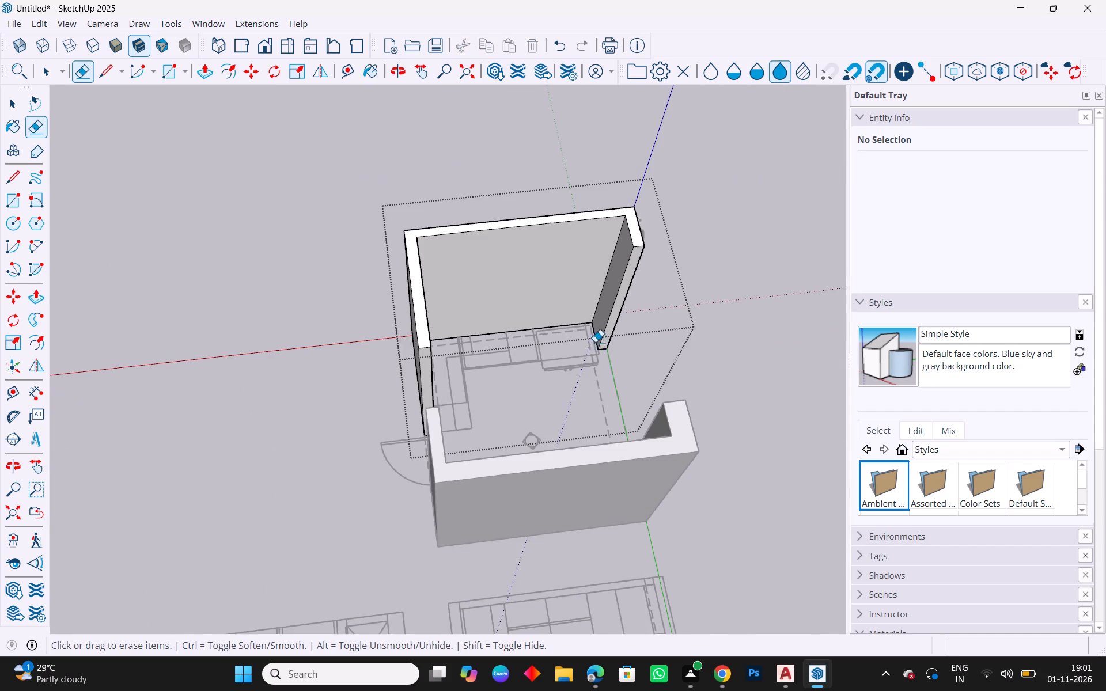
middle_drag(477, 498, 877, 523)
middle_drag(493, 429, 592, 583)
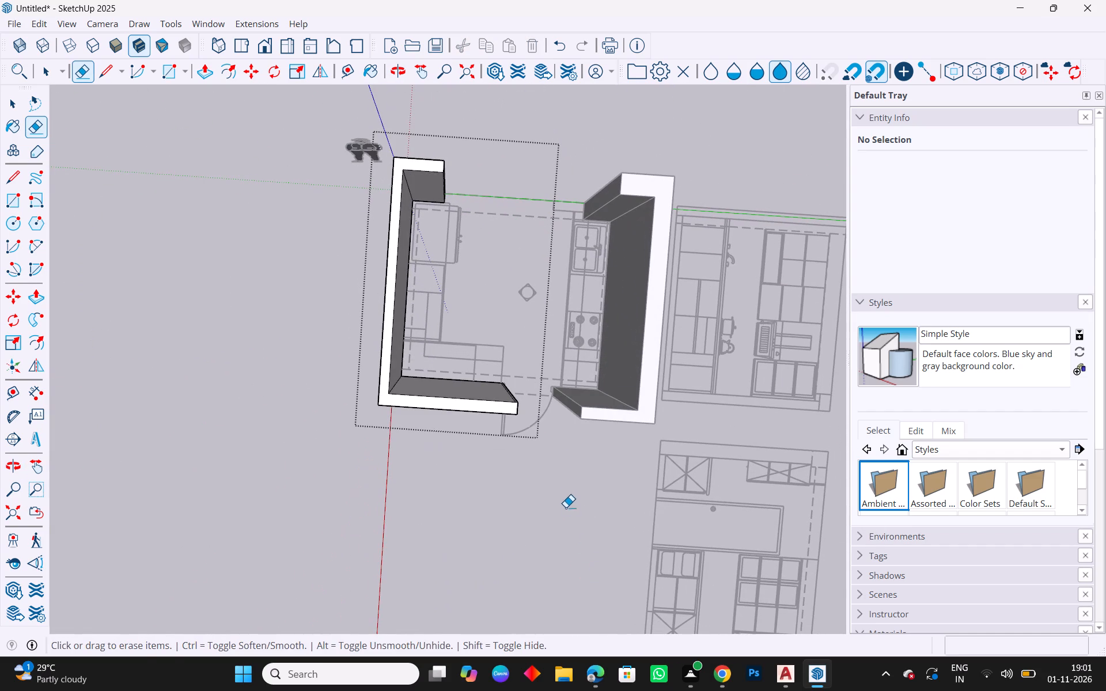
key(Escape)
key(Escape)
middle_drag(346, 458, 677, 489)
key(Escape)
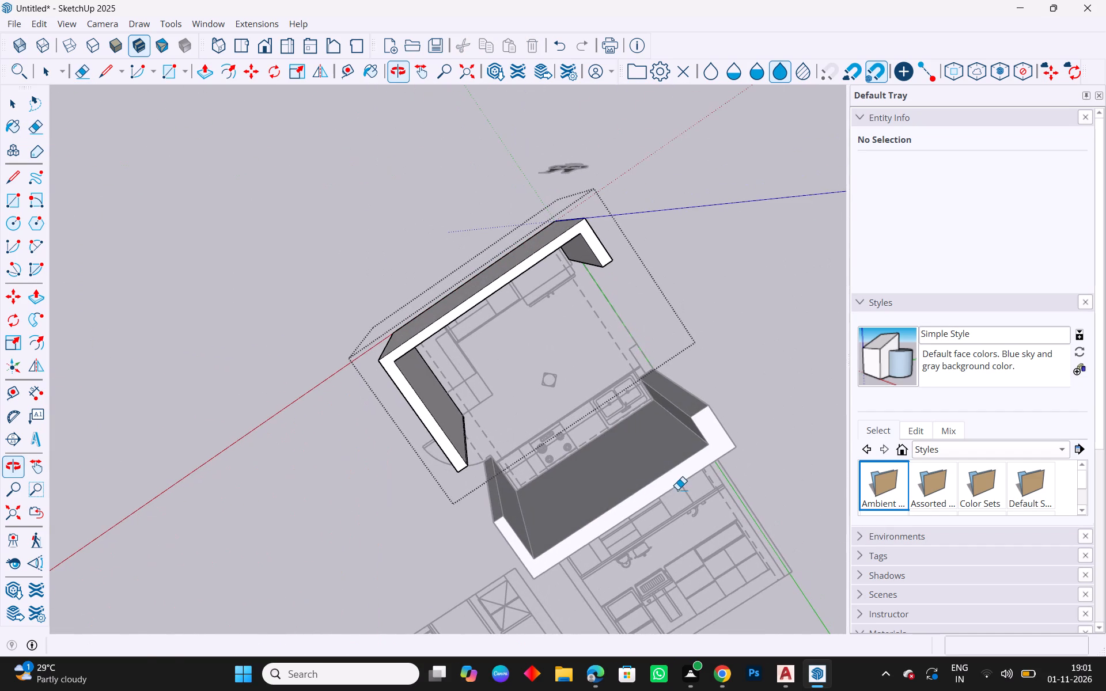
key(space)
key(Escape)
Examine the raised kitchen walls from all sides against the floor plan and elevation drawings.
middle_drag(721, 313, 546, 177)
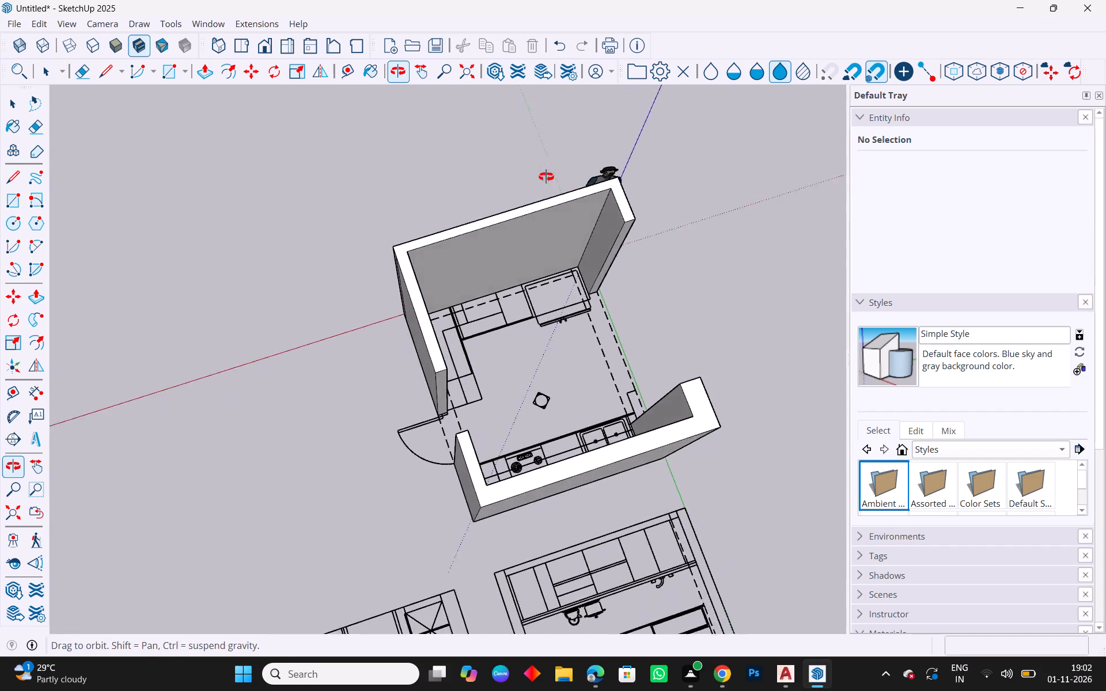
middle_drag(546, 177, 531, 184)
middle_drag(694, 403, 0, 403)
middle_drag(541, 458, 304, 473)
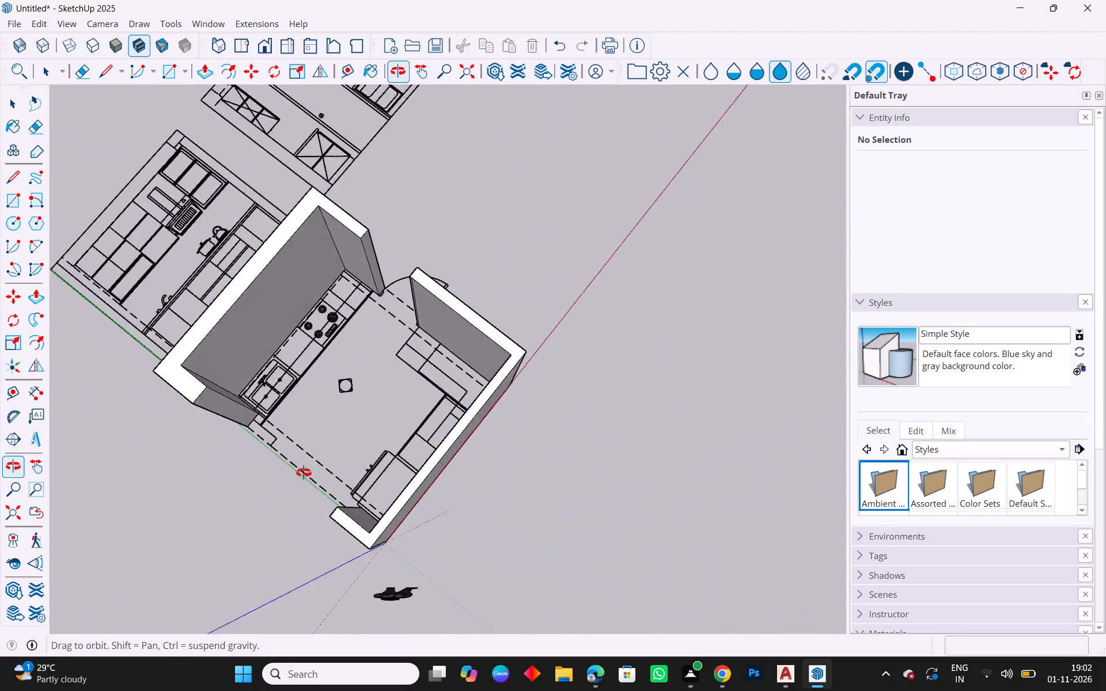
middle_drag(304, 473, 166, 454)
key(Escape)
scroll(532, 365, down, 2)
middle_drag(439, 403, 612, 391)
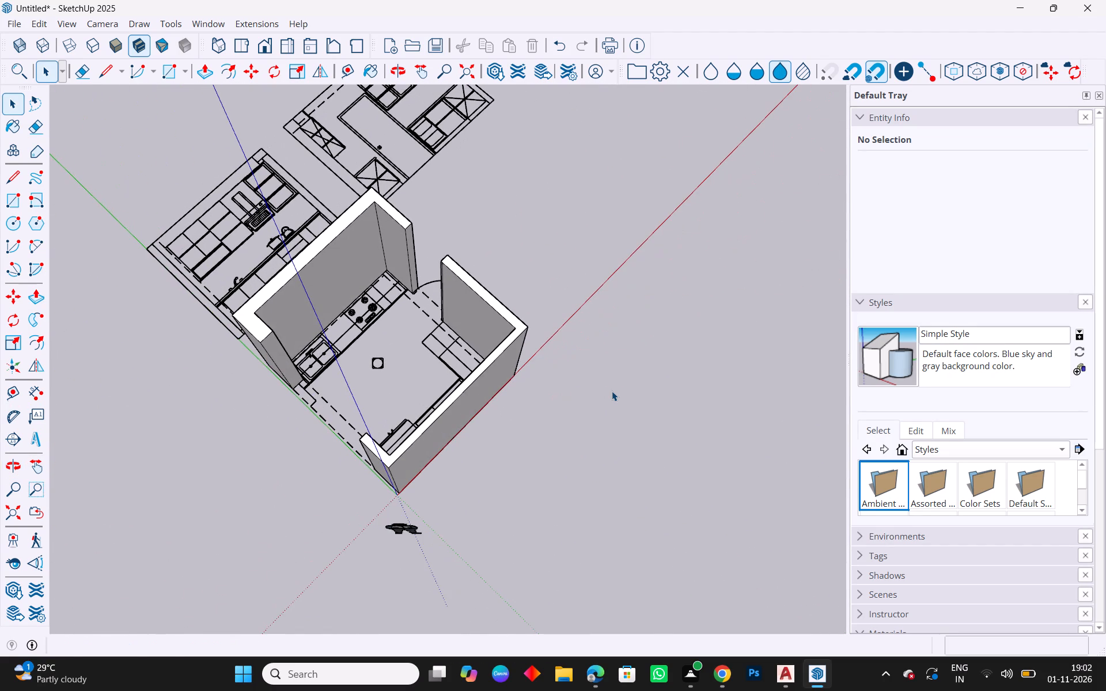
key(Escape)
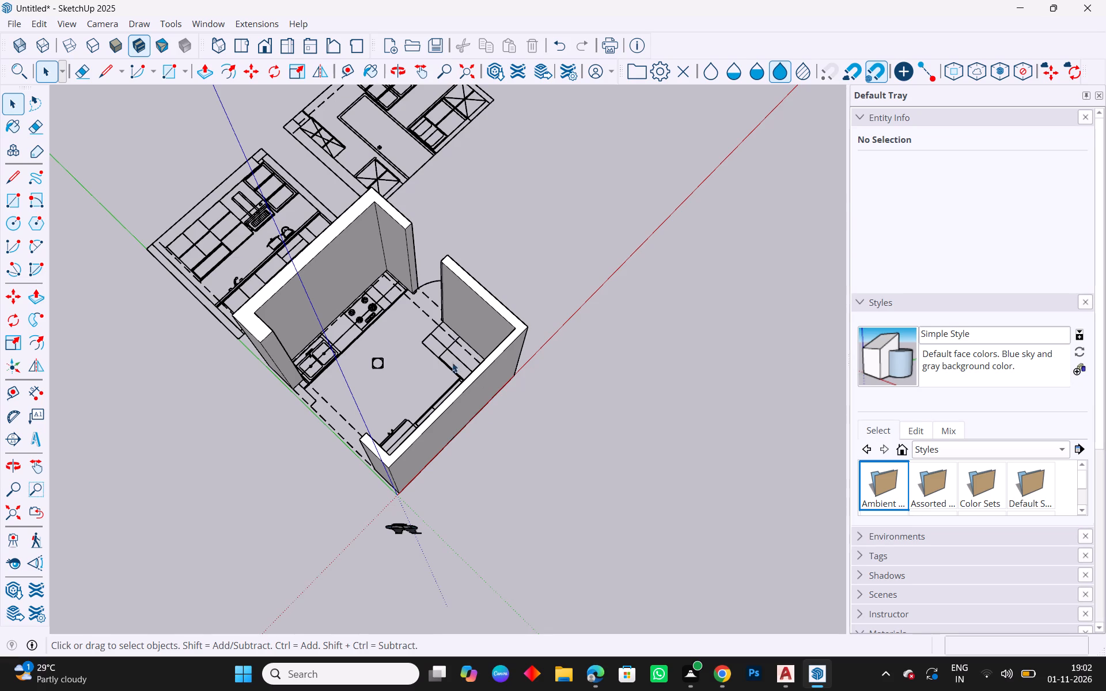
scroll(499, 369, down, 9)
scroll(566, 394, up, 5)
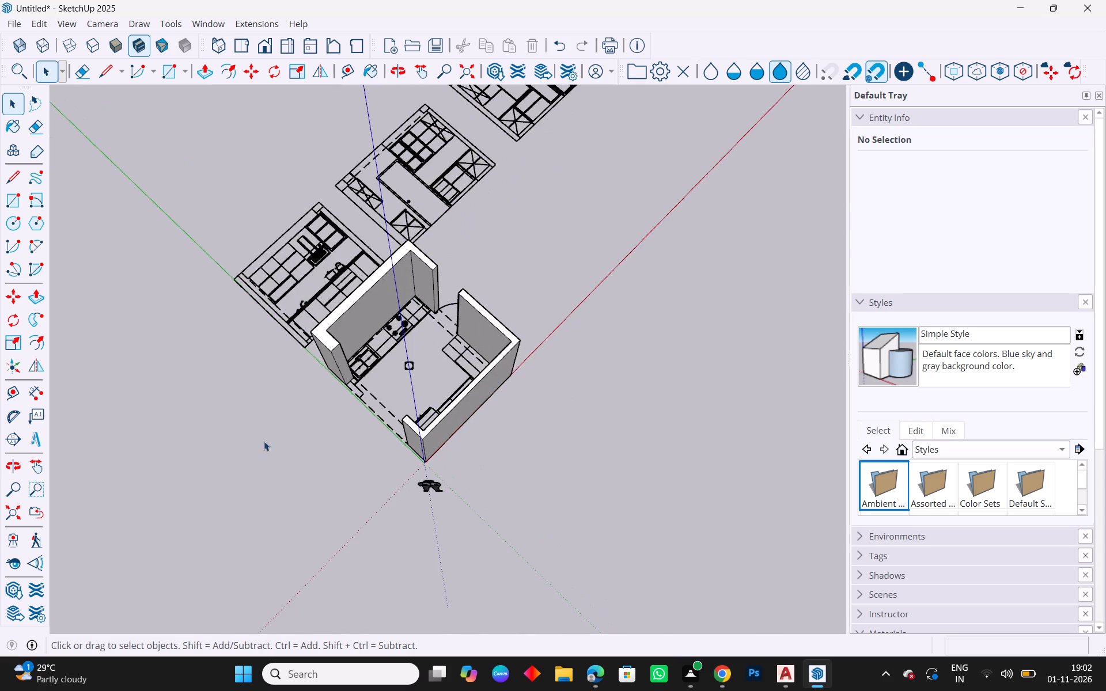
middle_drag(266, 442, 763, 404)
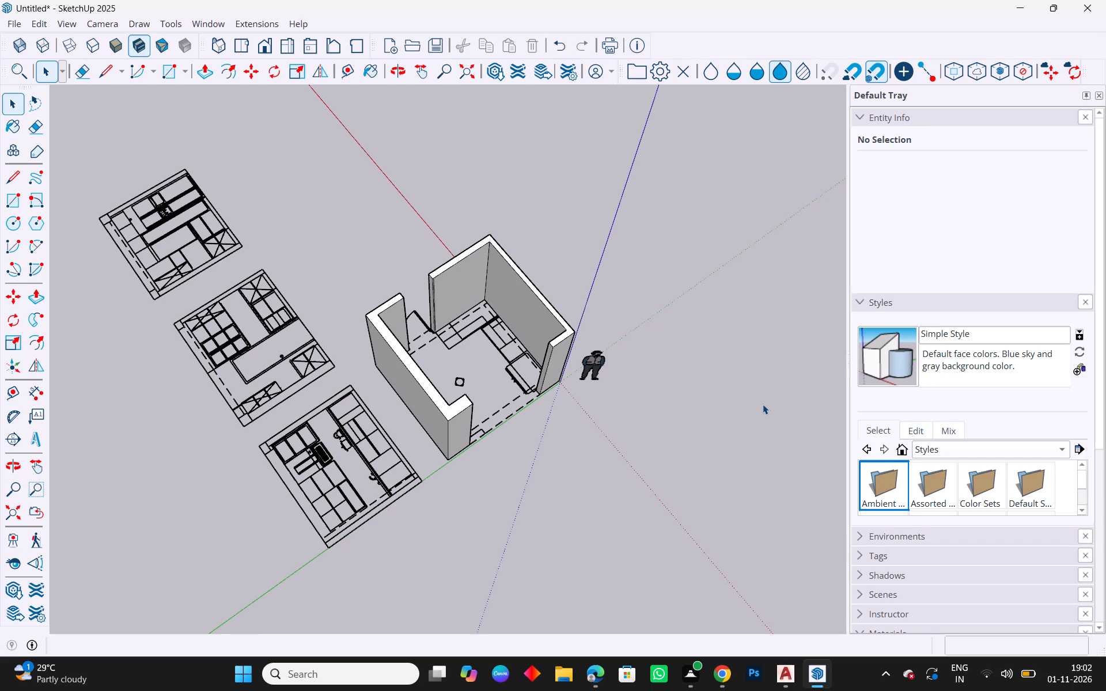
middle_drag(696, 457, 694, 457)
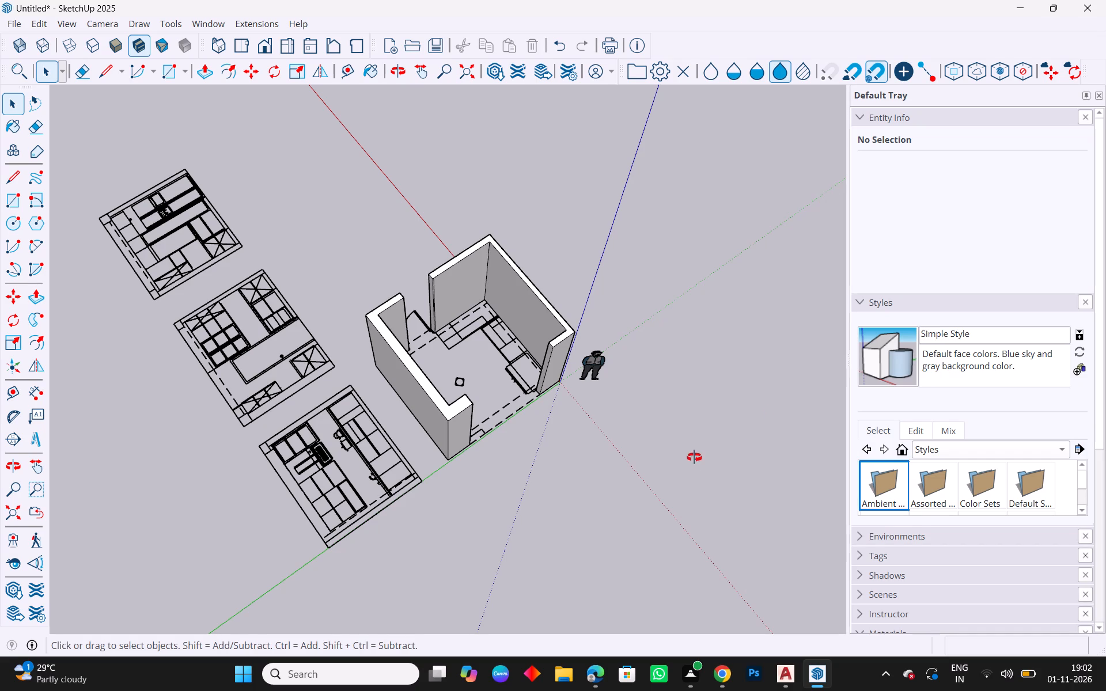
middle_drag(694, 457, 355, 534)
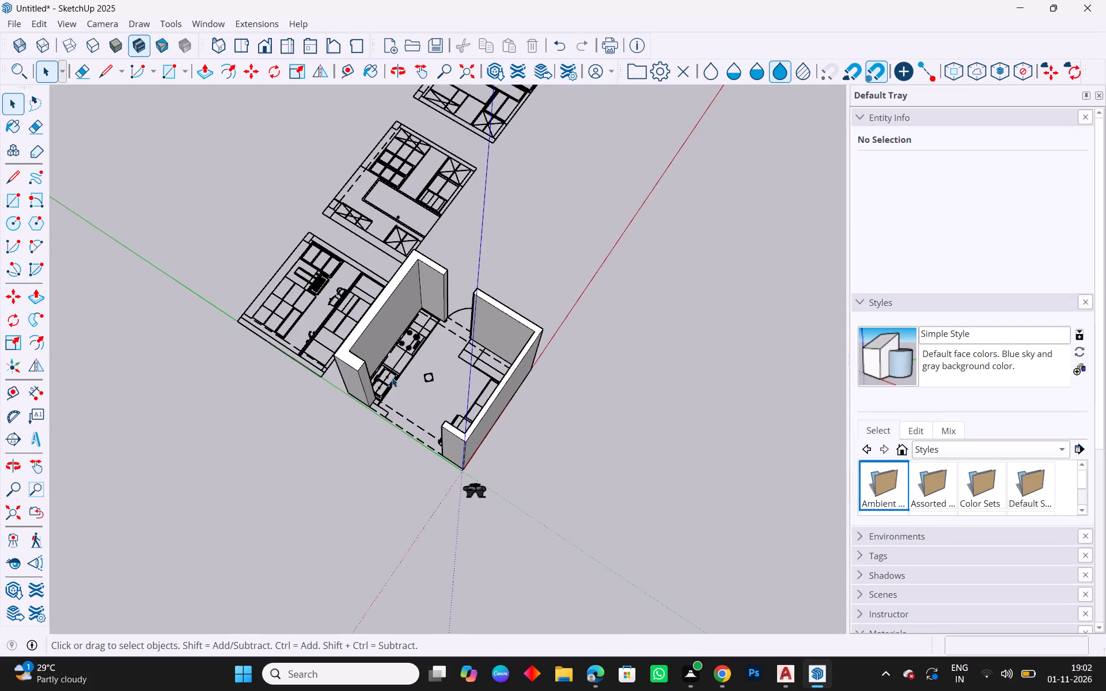
Draw a 0.1480 m by 0.4900 m rectangle over the small outline beside the sink, against the wall end.
scroll(365, 324, up, 5)
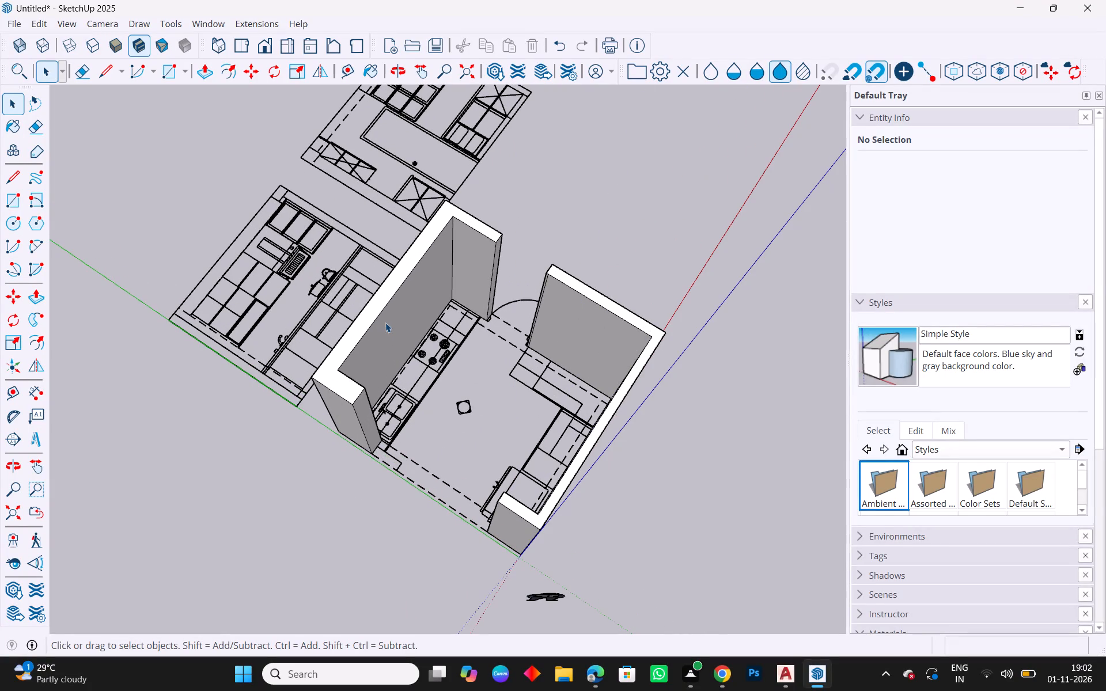
middle_drag(281, 444, 398, 446)
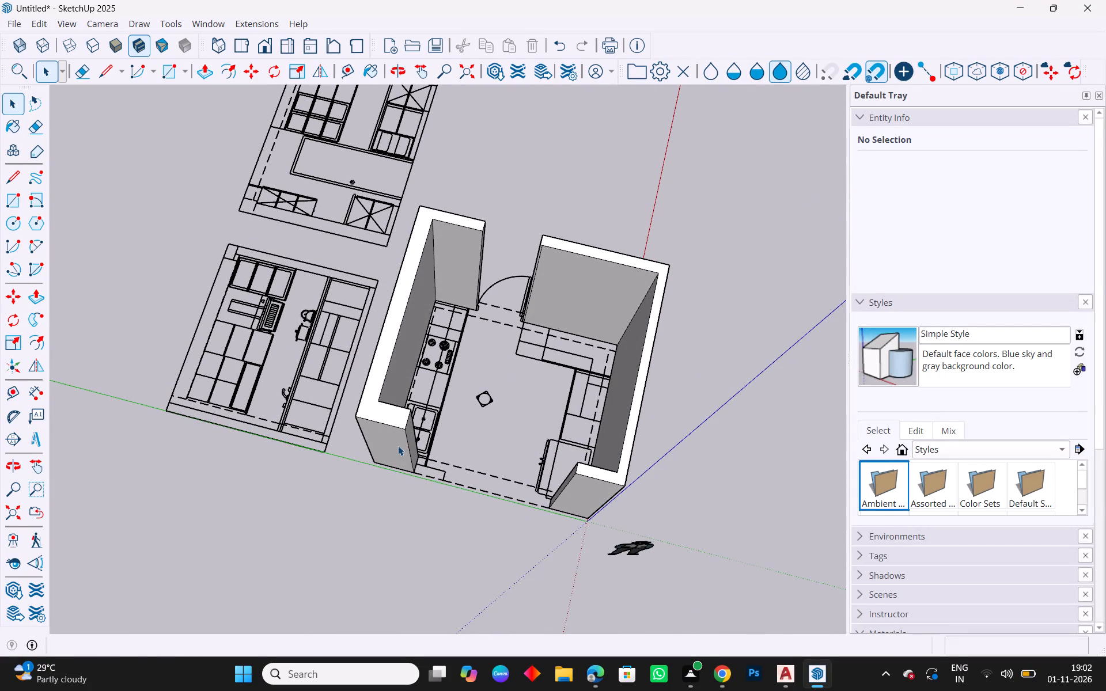
scroll(398, 446, up, 1)
scroll(184, 354, up, 4)
scroll(156, 377, down, 3)
middle_drag(544, 533, 509, 526)
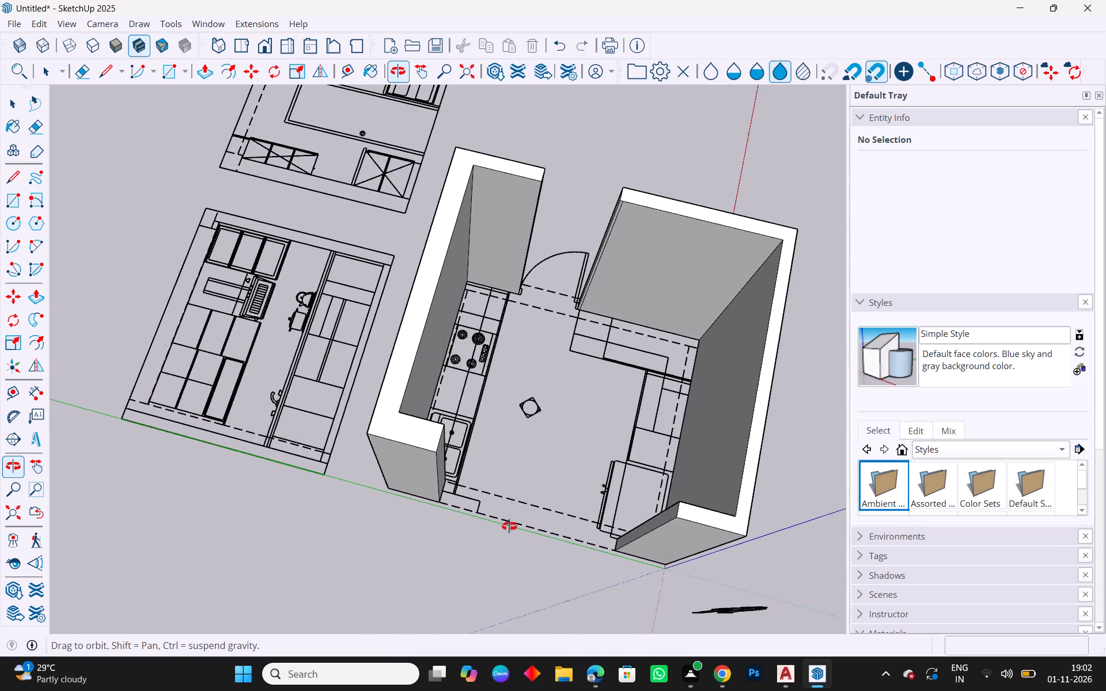
middle_drag(509, 526, 155, 526)
scroll(302, 438, up, 12)
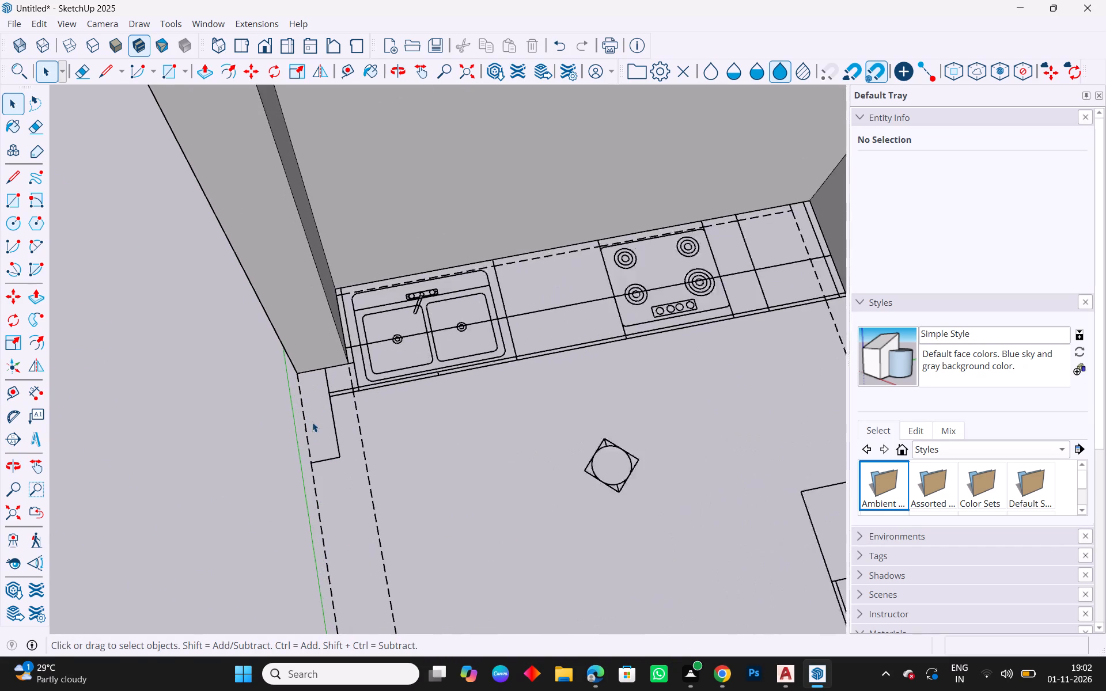
scroll(312, 422, up, 1)
scroll(344, 446, down, 8)
middle_drag(377, 556, 396, 461)
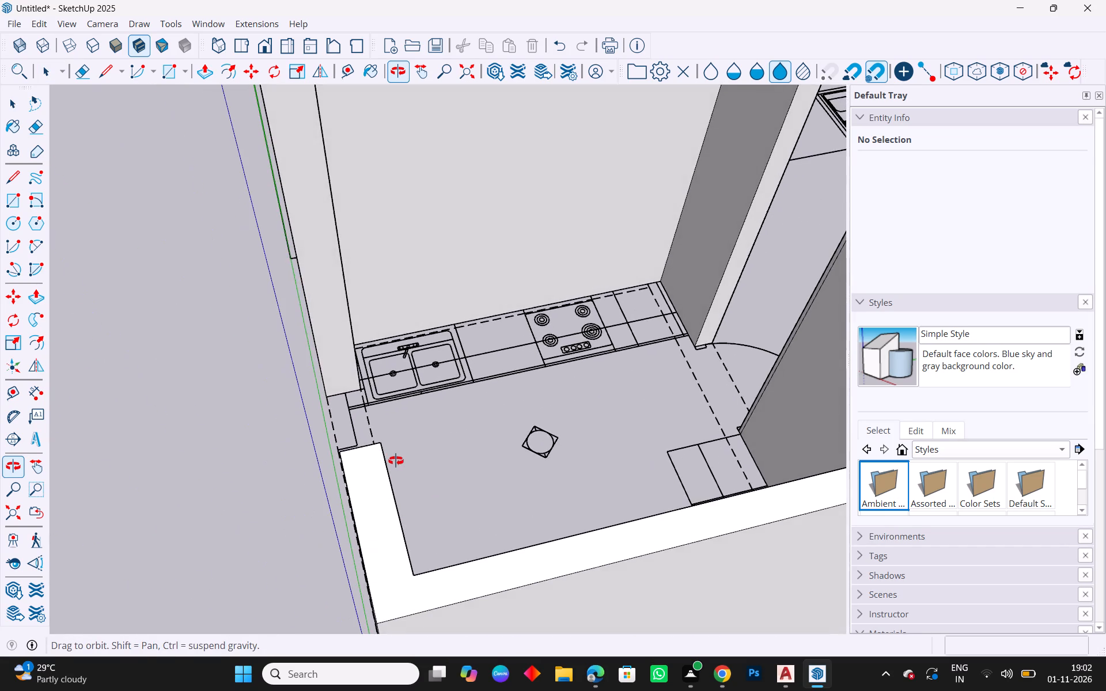
middle_drag(396, 461, 513, 514)
scroll(377, 461, up, 9)
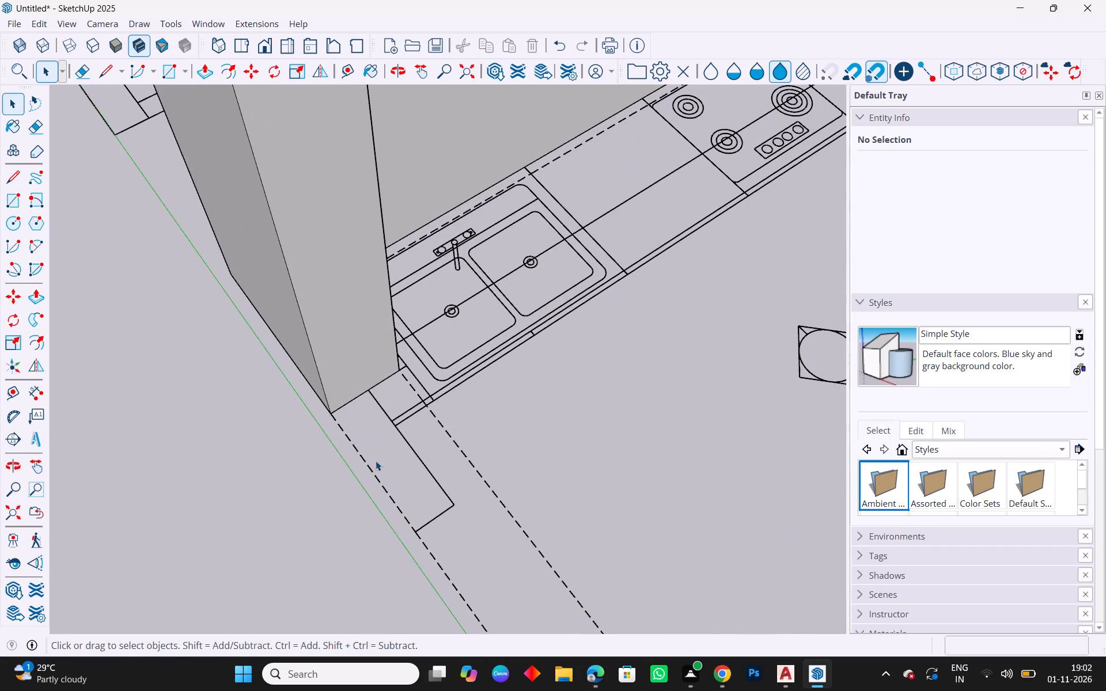
click(3, 203)
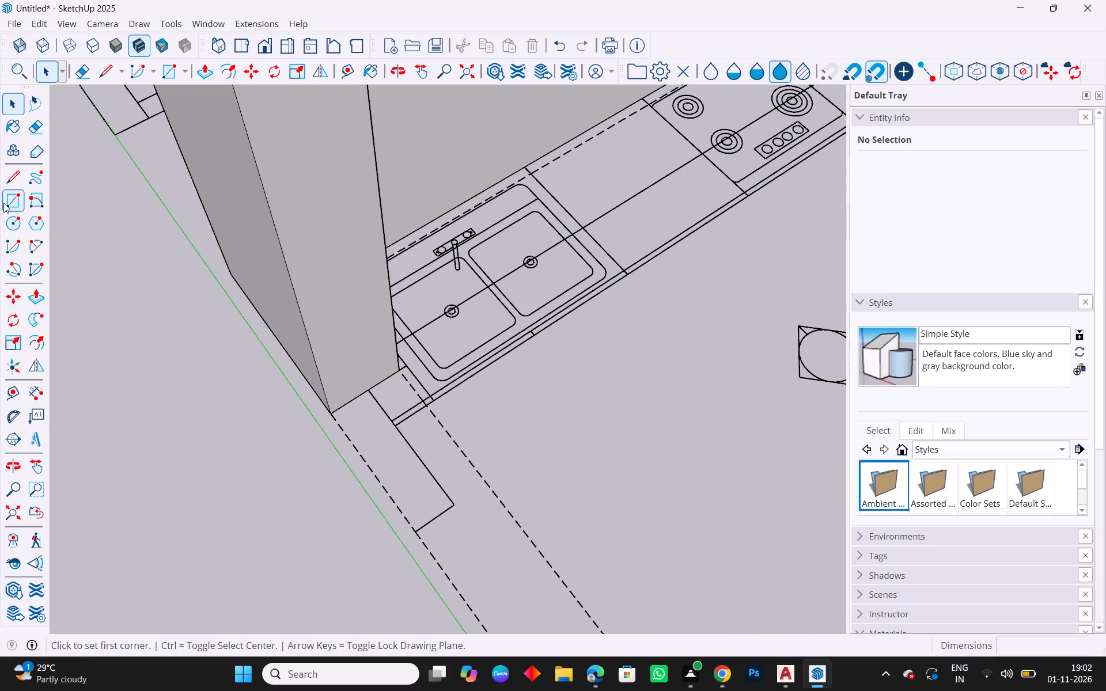
drag(418, 534, 417, 525)
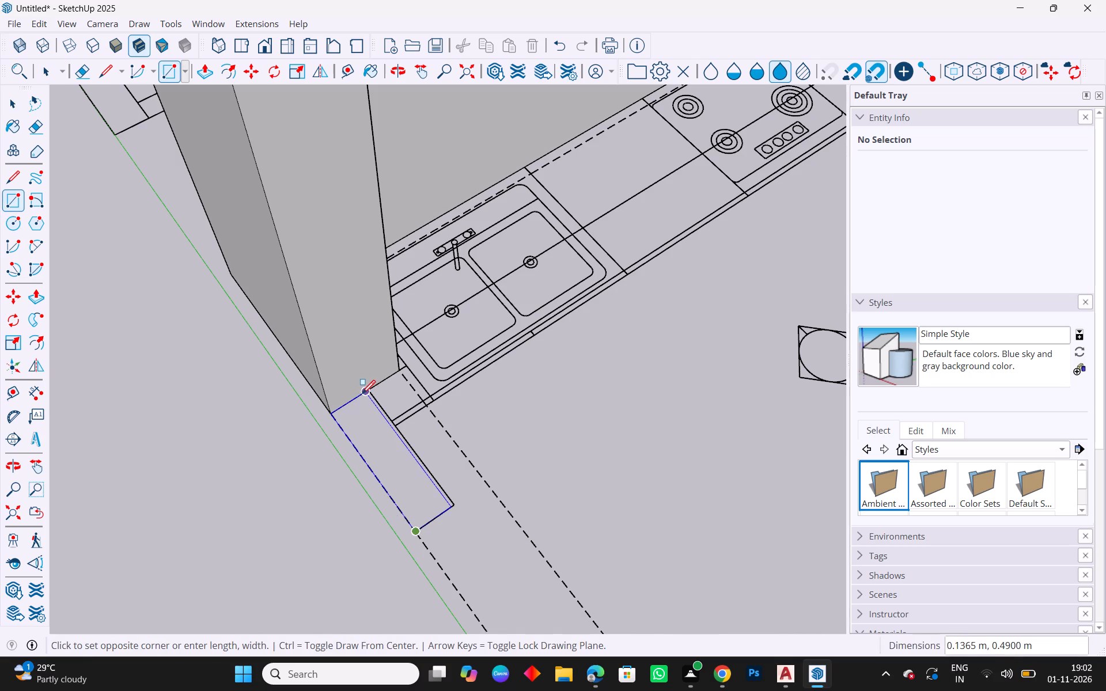
click(372, 392)
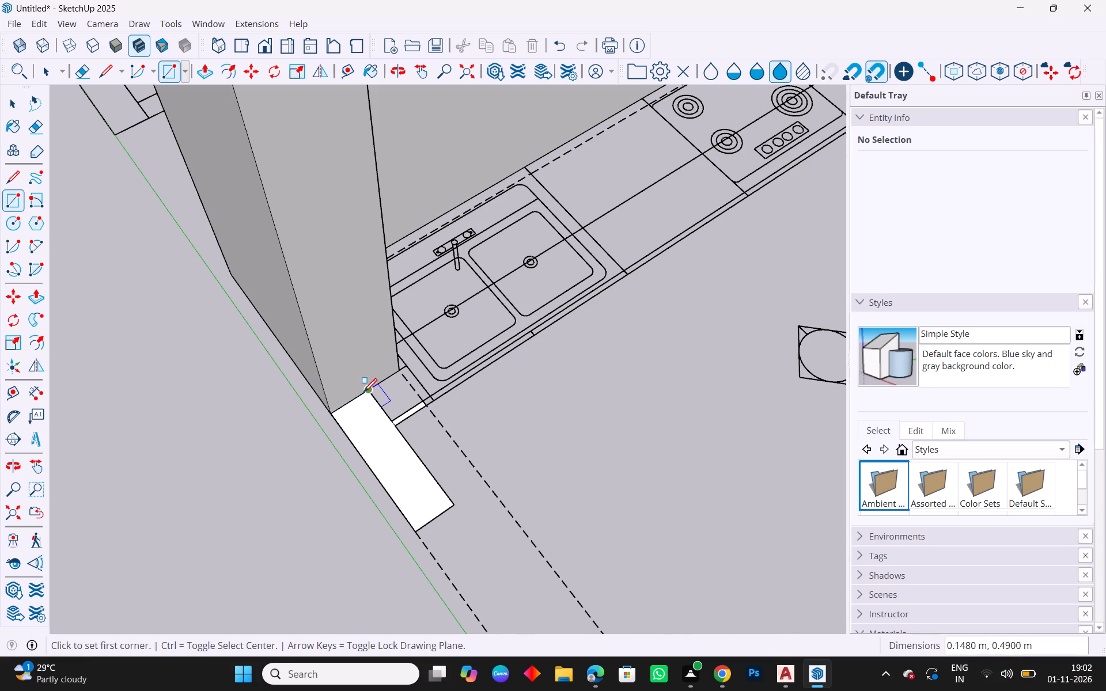
Make the new rectangular face beside the sink into a group.
key(Escape)
key(space)
click(374, 423)
right_click(374, 423)
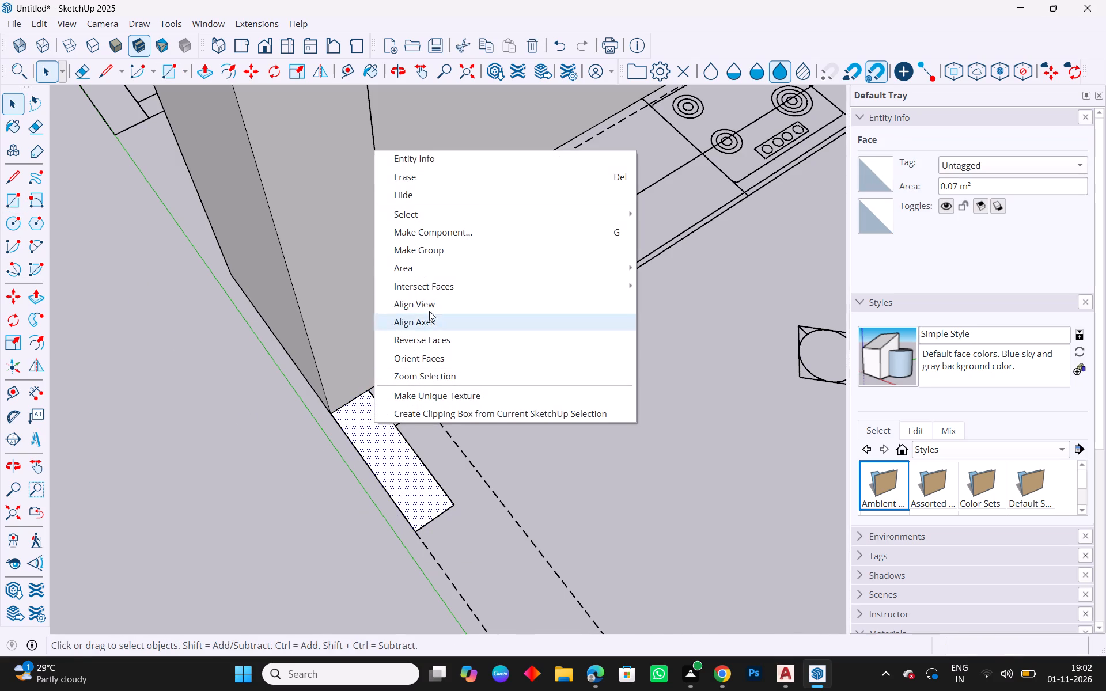
click(436, 255)
Inside the new group, push/pull the face up to a 3' high low wall, and close the group.
double_click(381, 427)
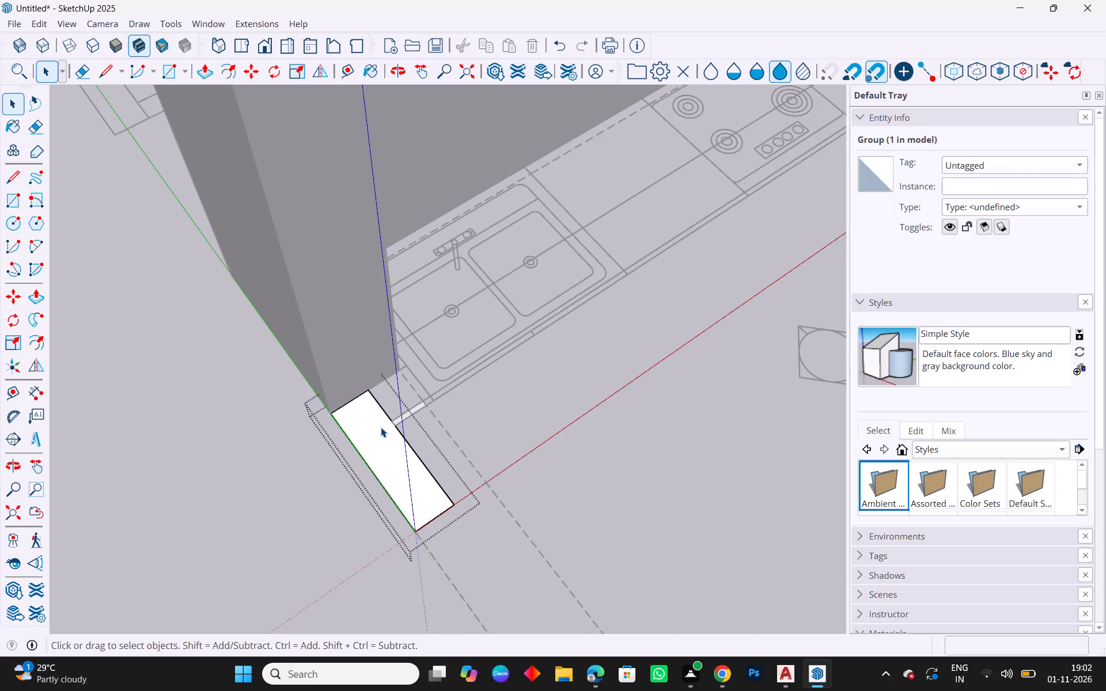
key(p)
drag(381, 427, 366, 305)
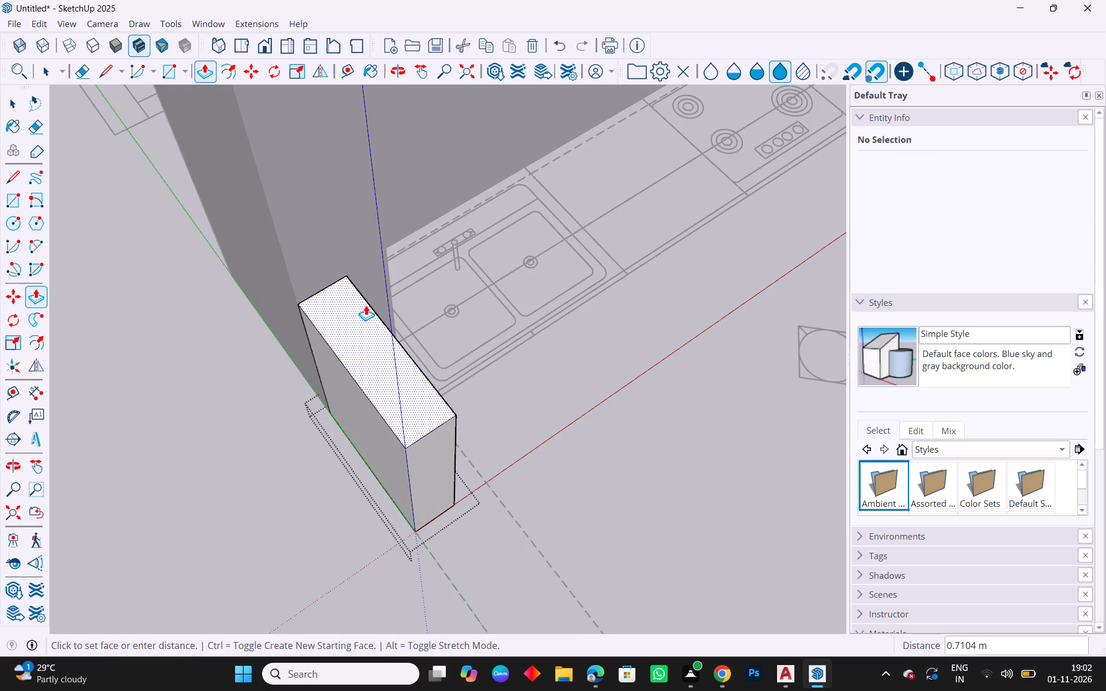
drag(366, 305, 359, 276)
text(3''')
key(BackSpace)
key(Return)
middle_drag(529, 492, 635, 324)
key(Escape)
scroll(598, 400, down, 6)
key(Escape)
middle_drag(716, 457, 440, 488)
key(Escape)
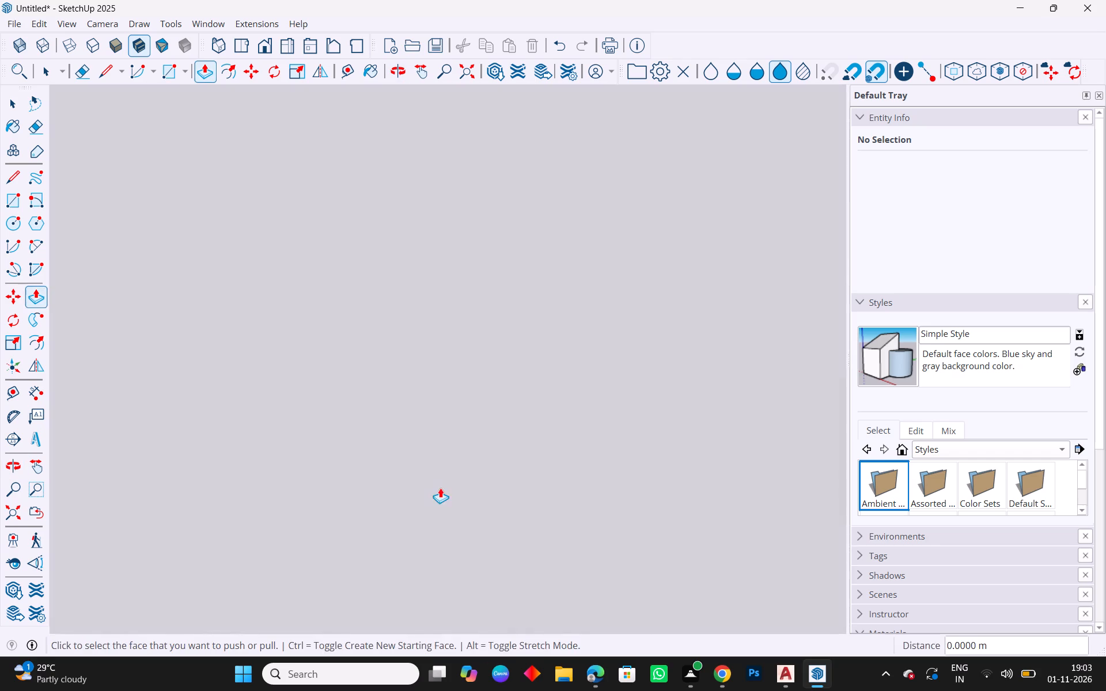
key(space)
middle_drag(181, 470, 743, 455)
scroll(325, 432, down, 13)
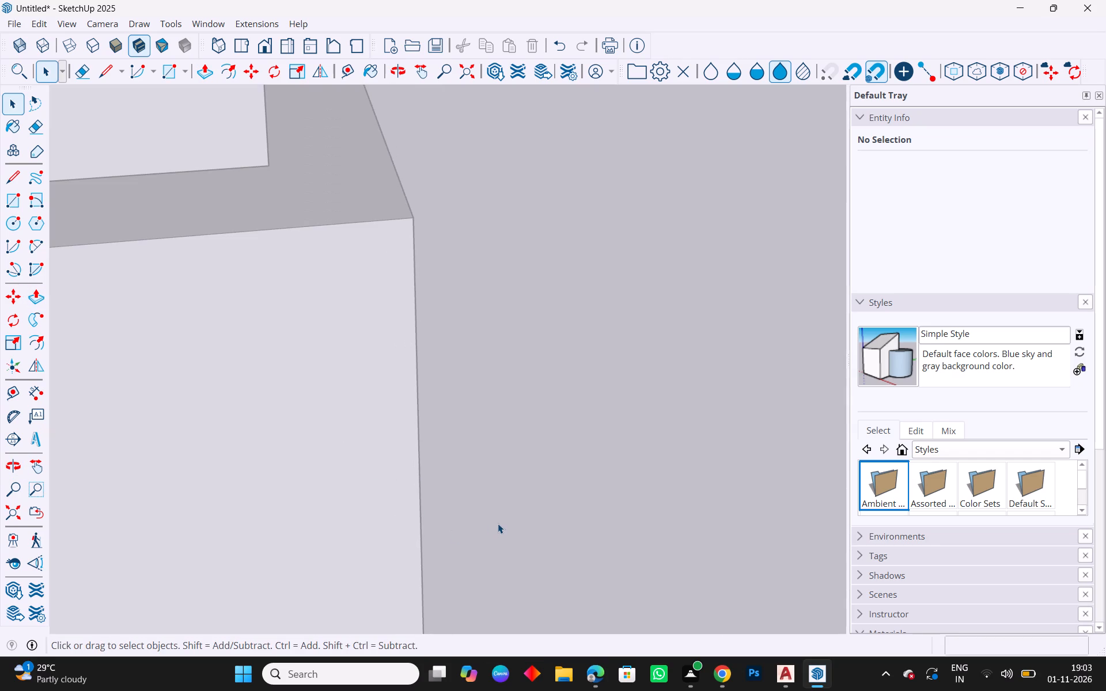
scroll(431, 367, down, 4)
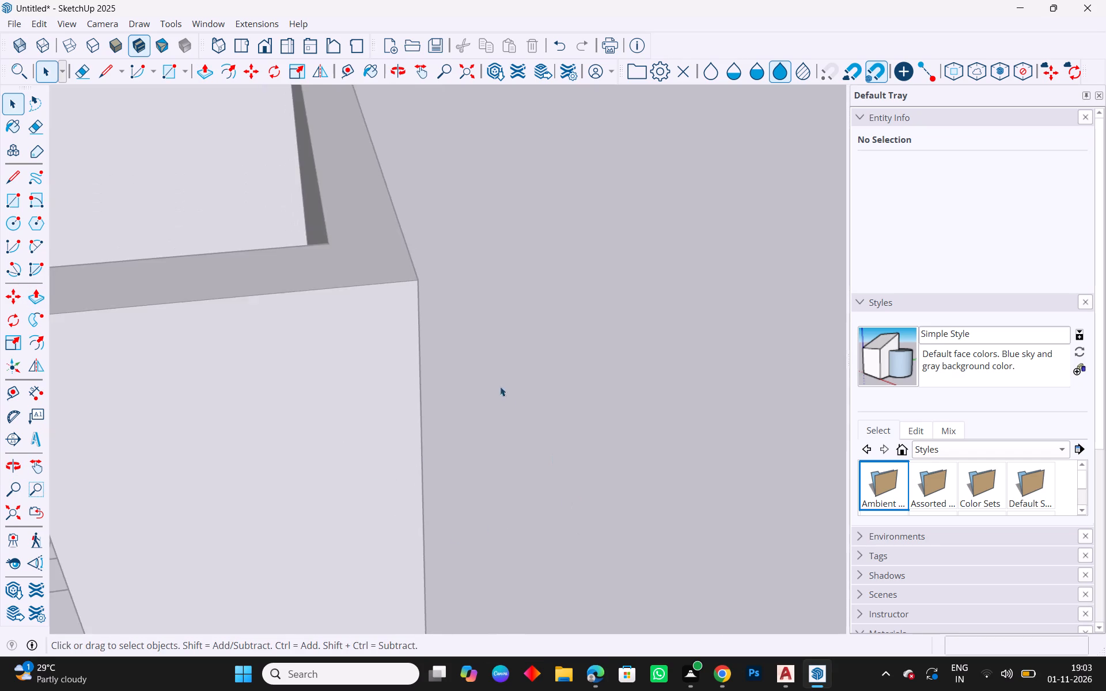
scroll(500, 386, down, 20)
scroll(500, 386, down, 1)
click(293, 259)
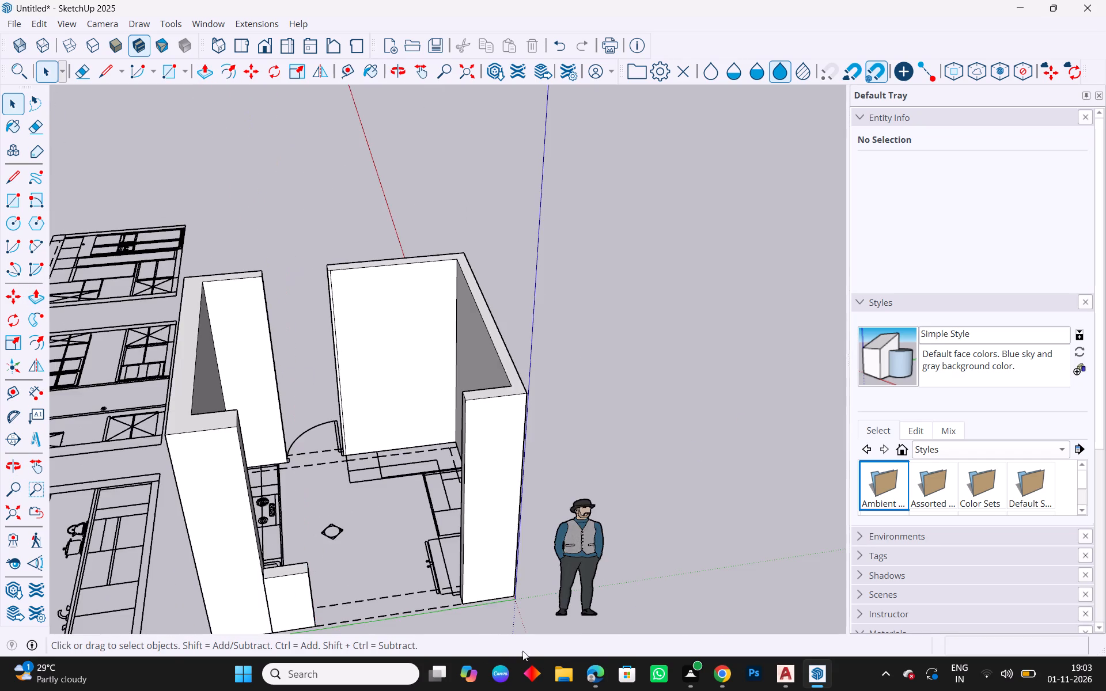
Examine the low wall beside the sink together with the full-height walls and the elevation drawings.
middle_drag(377, 550, 333, 402)
key(Escape)
middle_drag(365, 455, 308, 483)
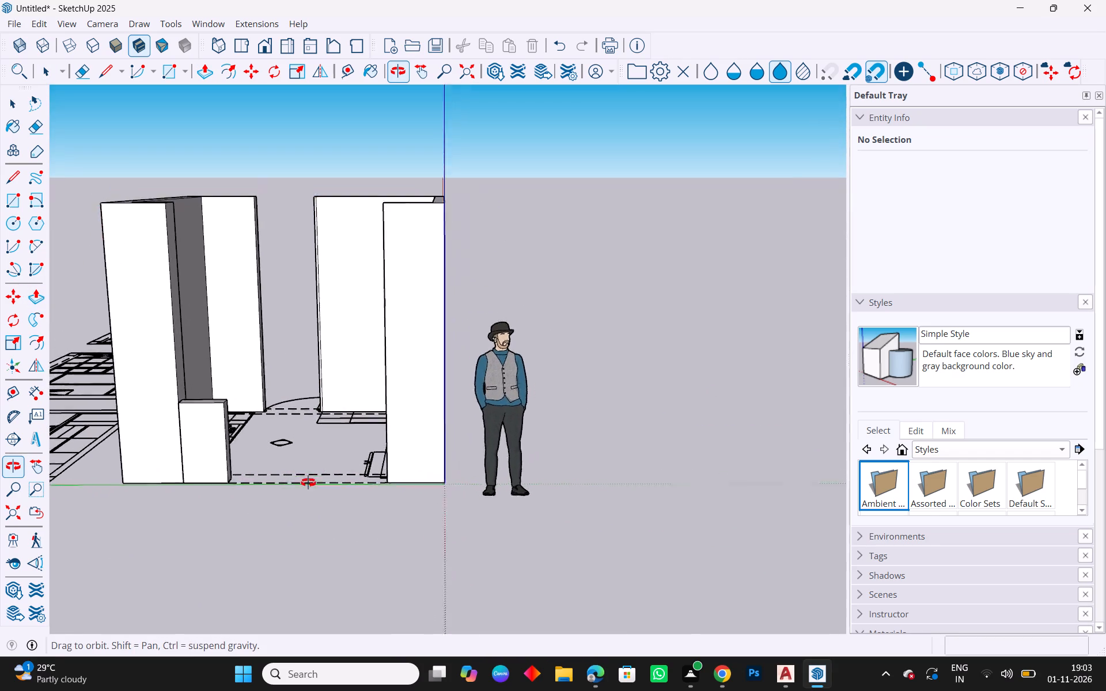
middle_drag(308, 483, 143, 539)
scroll(103, 366, up, 3)
middle_drag(139, 377, 246, 418)
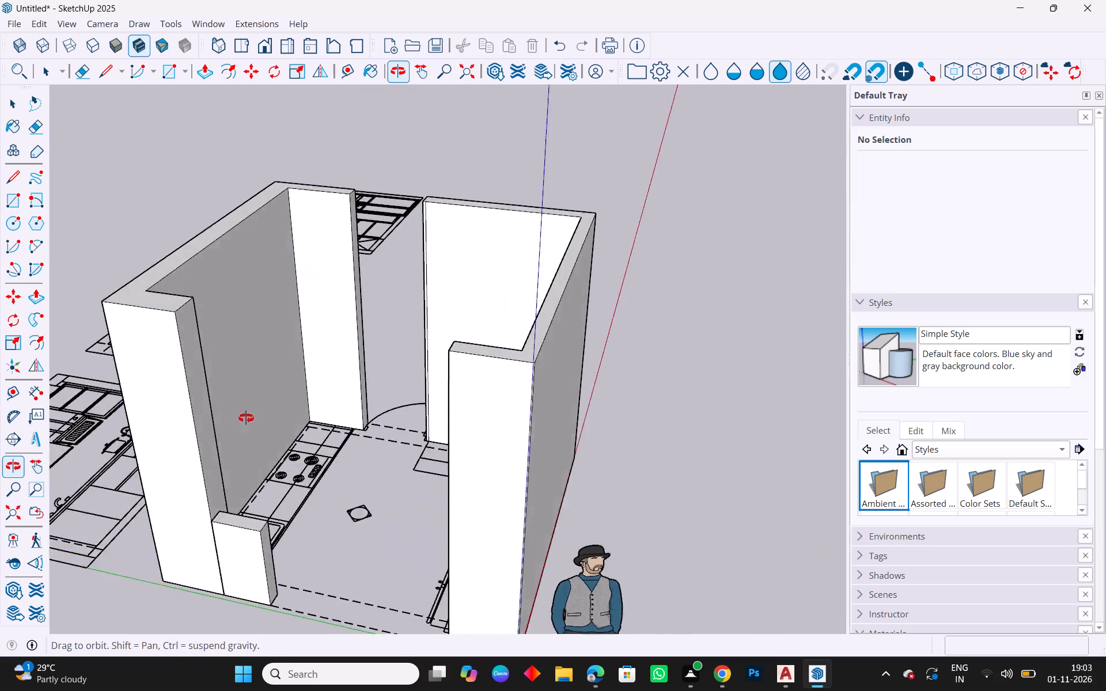
middle_drag(246, 418, 673, 460)
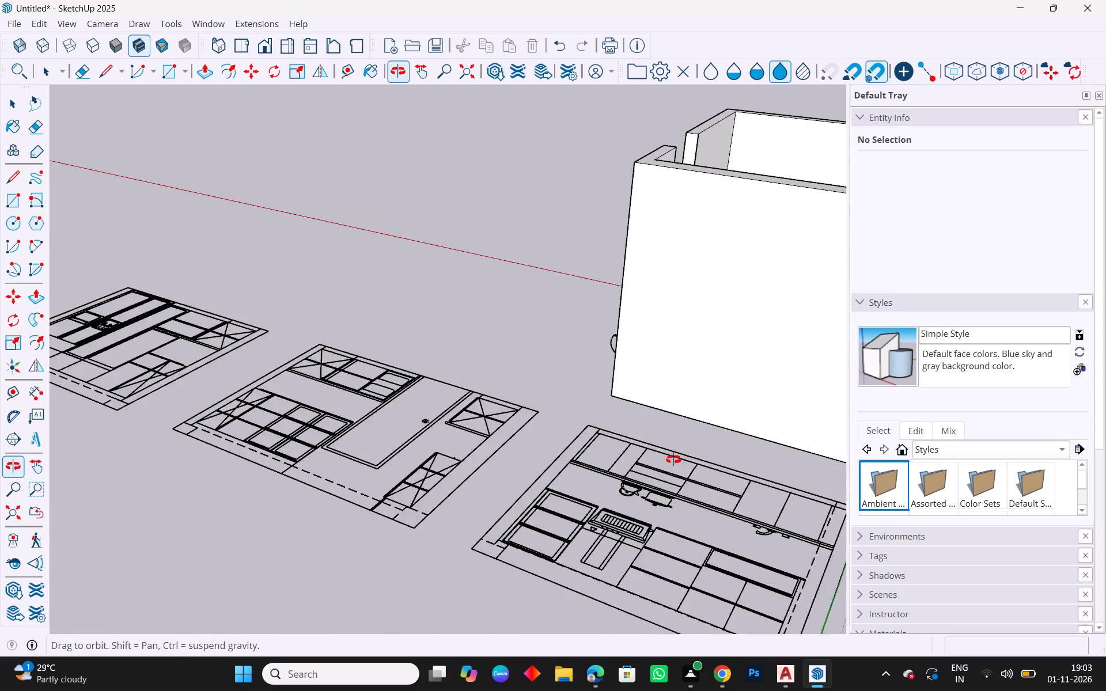
middle_drag(673, 460, 407, 474)
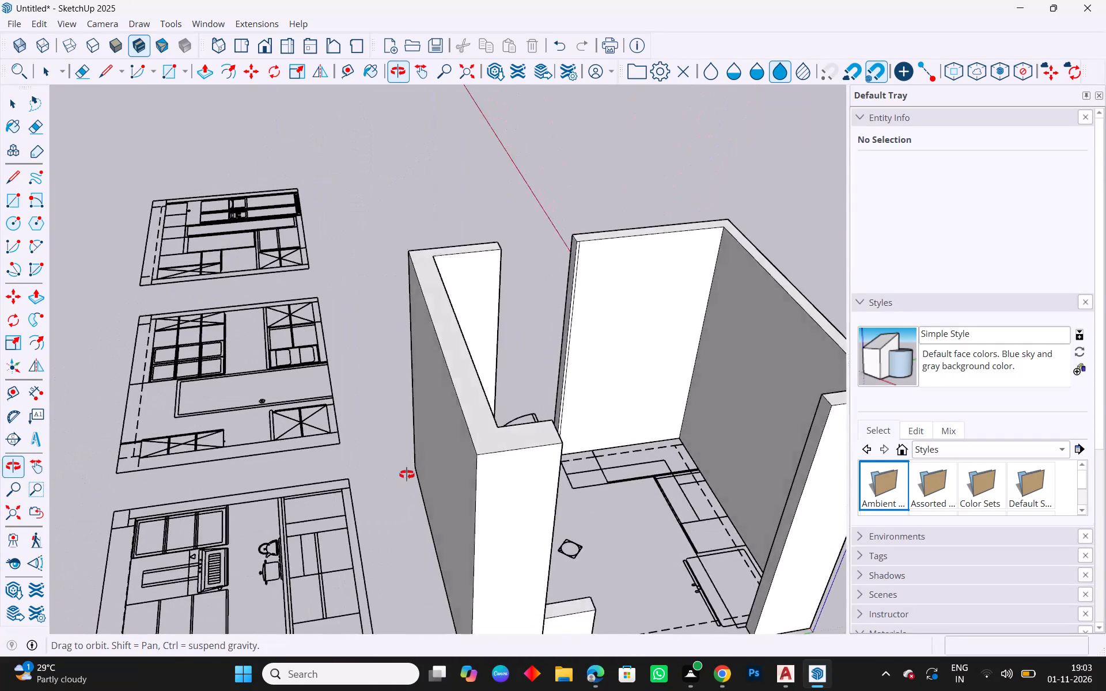
middle_drag(407, 474, 0, 506)
middle_drag(624, 433, 838, 422)
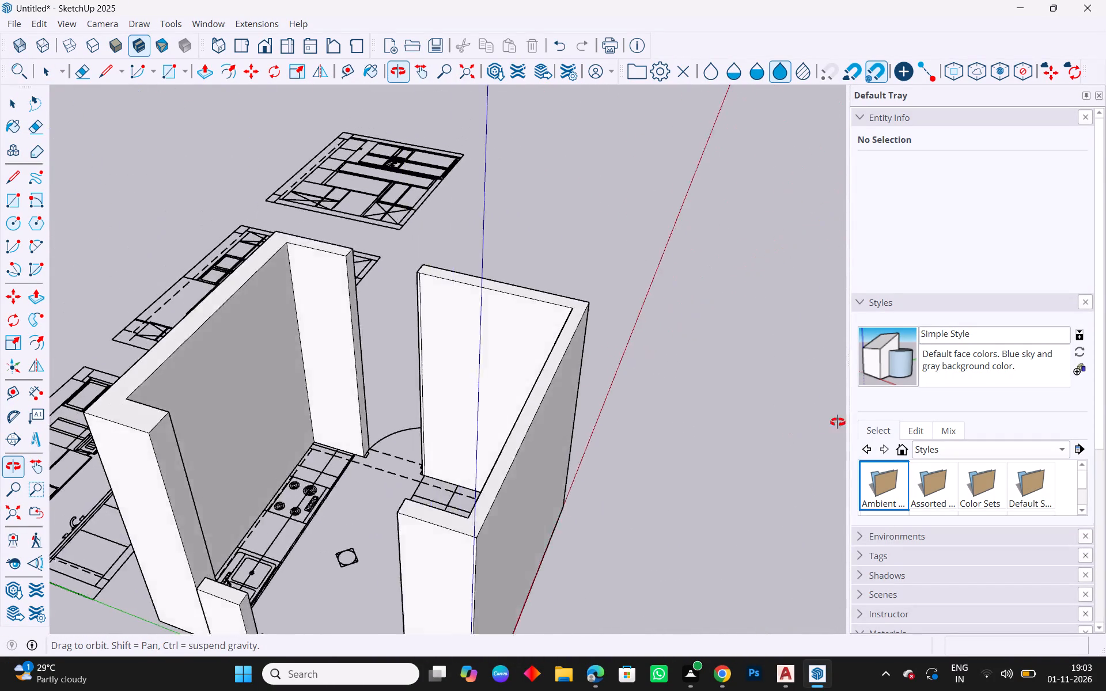
middle_drag(838, 422, 810, 462)
scroll(620, 293, down, 4)
scroll(410, 529, up, 2)
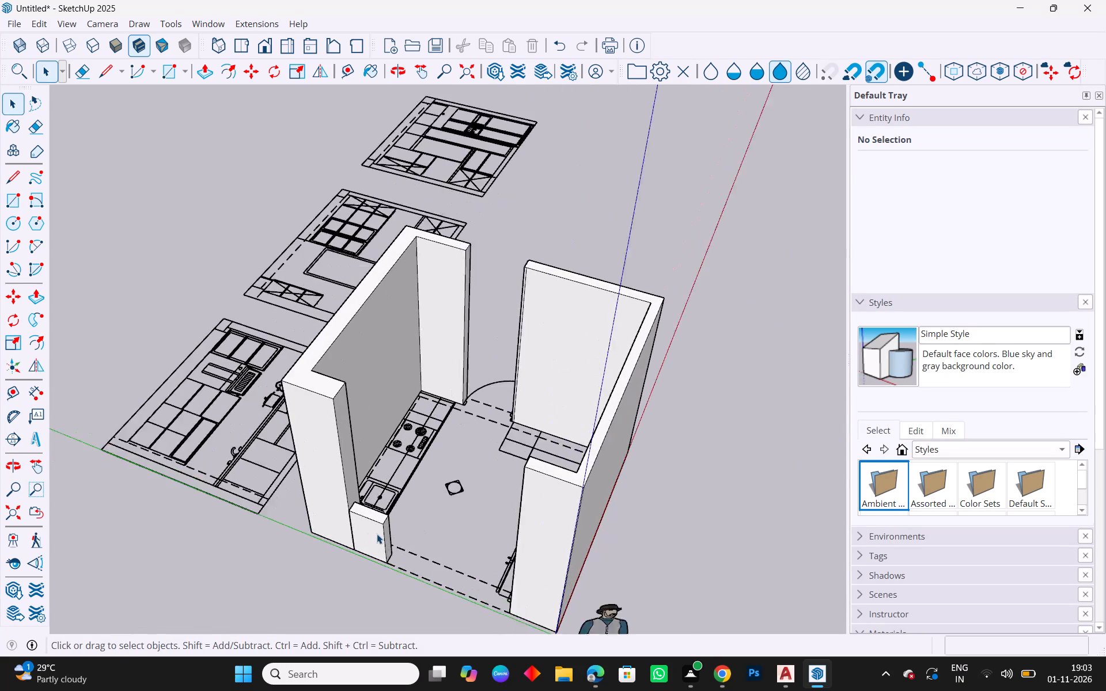
scroll(377, 534, up, 2)
key(Escape)
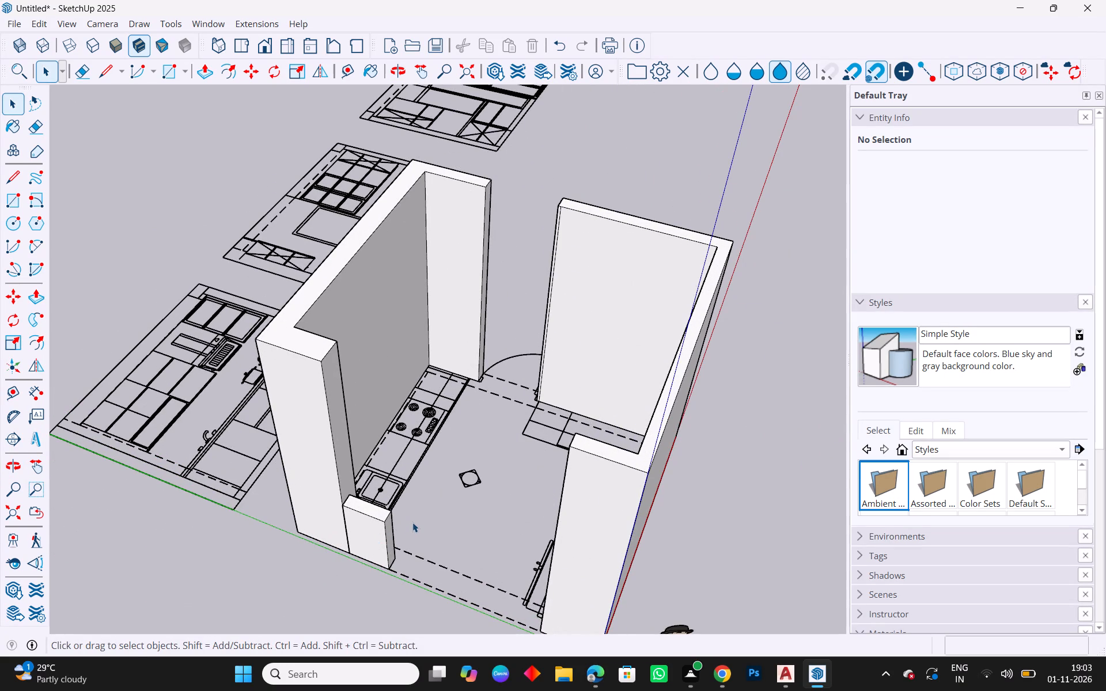
Draw a 2.8450 m by 0.1000 m rectangle over the strip below the base cabinets on the sink and stove elevation.
middle_drag(477, 485, 486, 488)
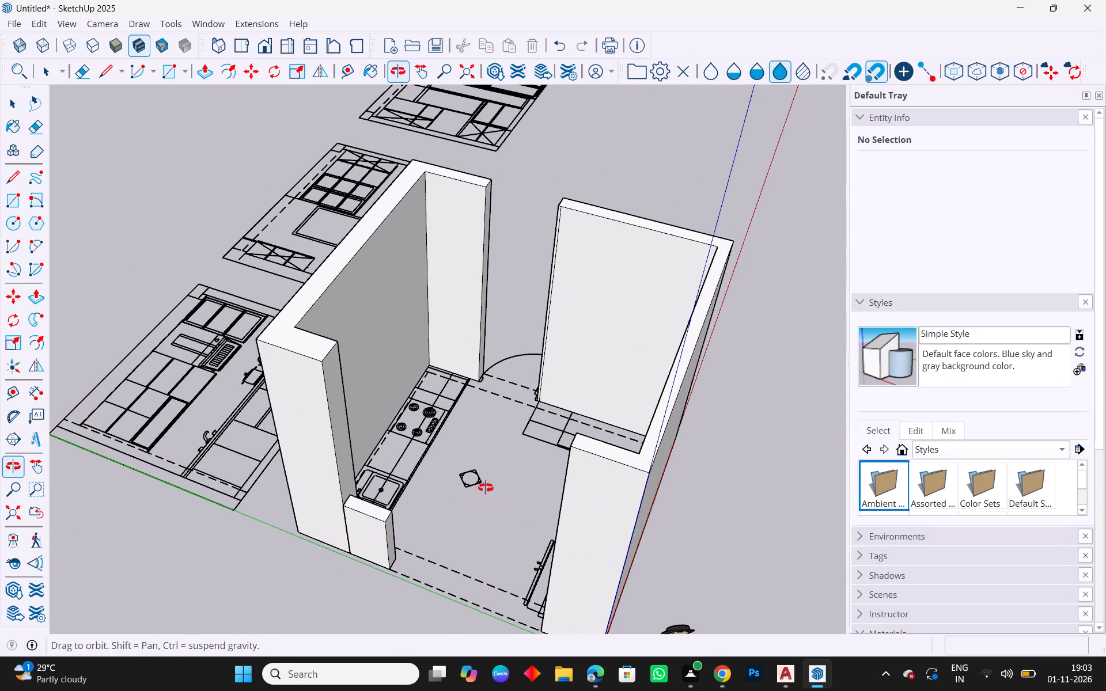
middle_drag(486, 488, 507, 481)
scroll(217, 508, up, 9)
middle_drag(392, 508, 433, 514)
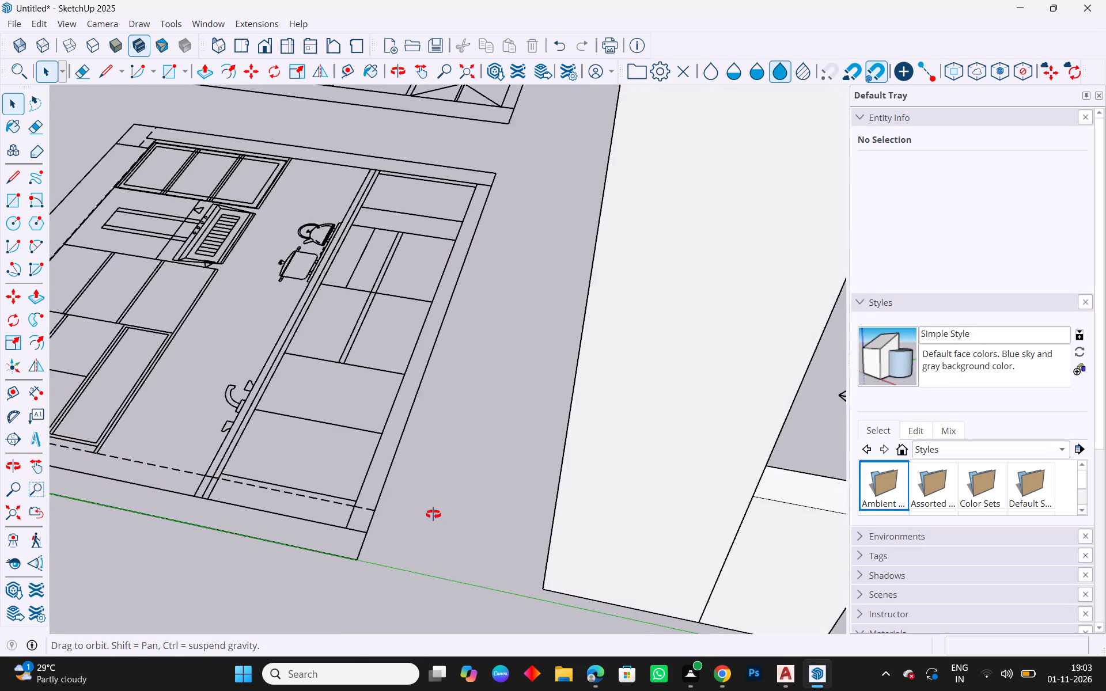
middle_drag(433, 514, 459, 519)
key(Escape)
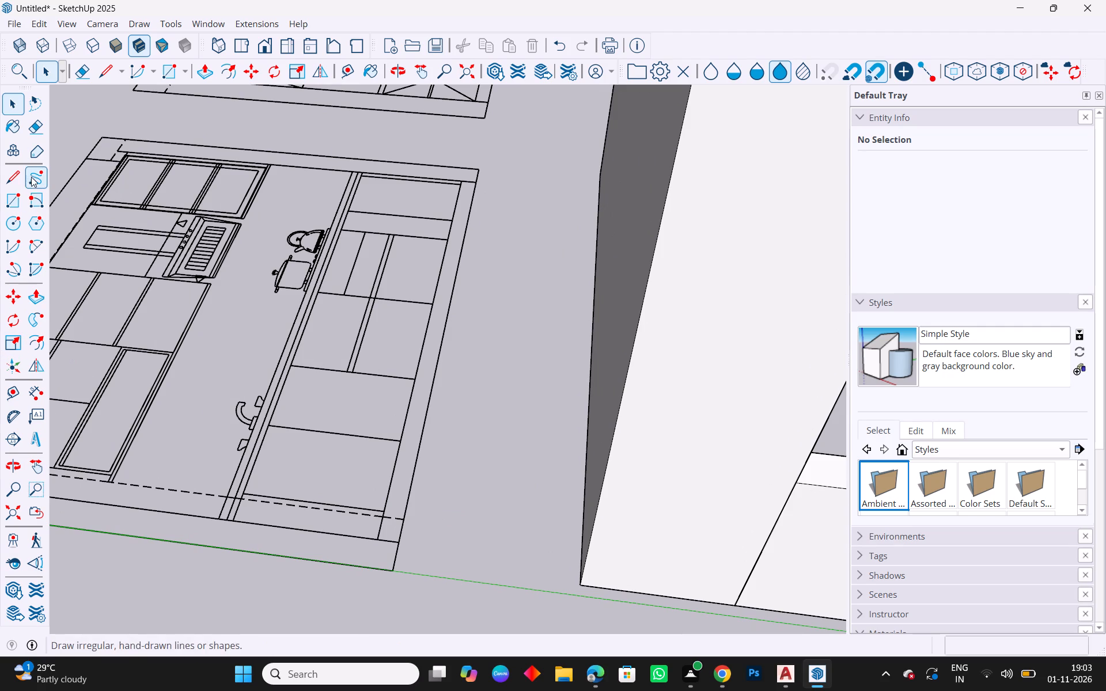
click(16, 194)
scroll(454, 514, up, 4)
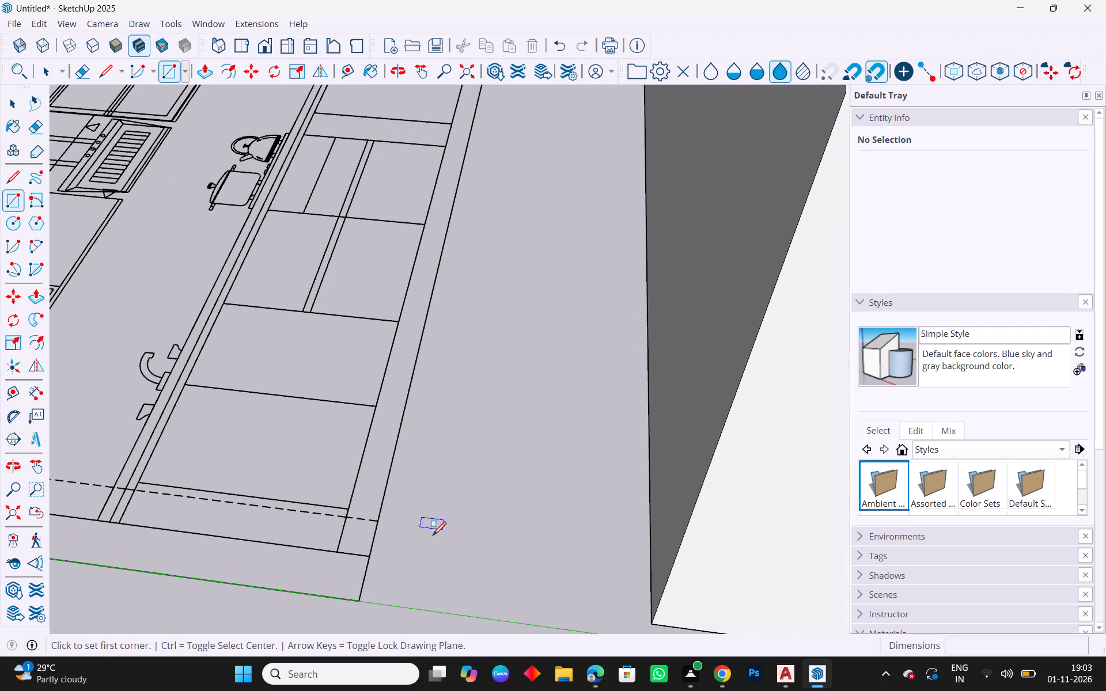
click(369, 559)
scroll(477, 334, down, 7)
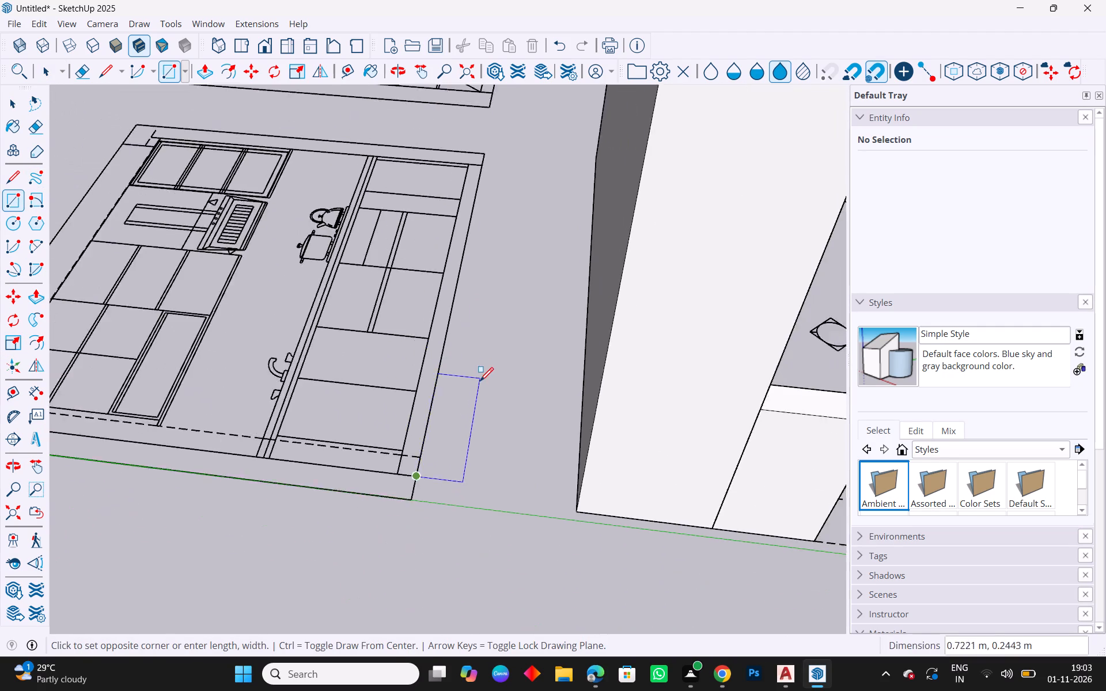
scroll(480, 382, down, 2)
scroll(472, 202, up, 4)
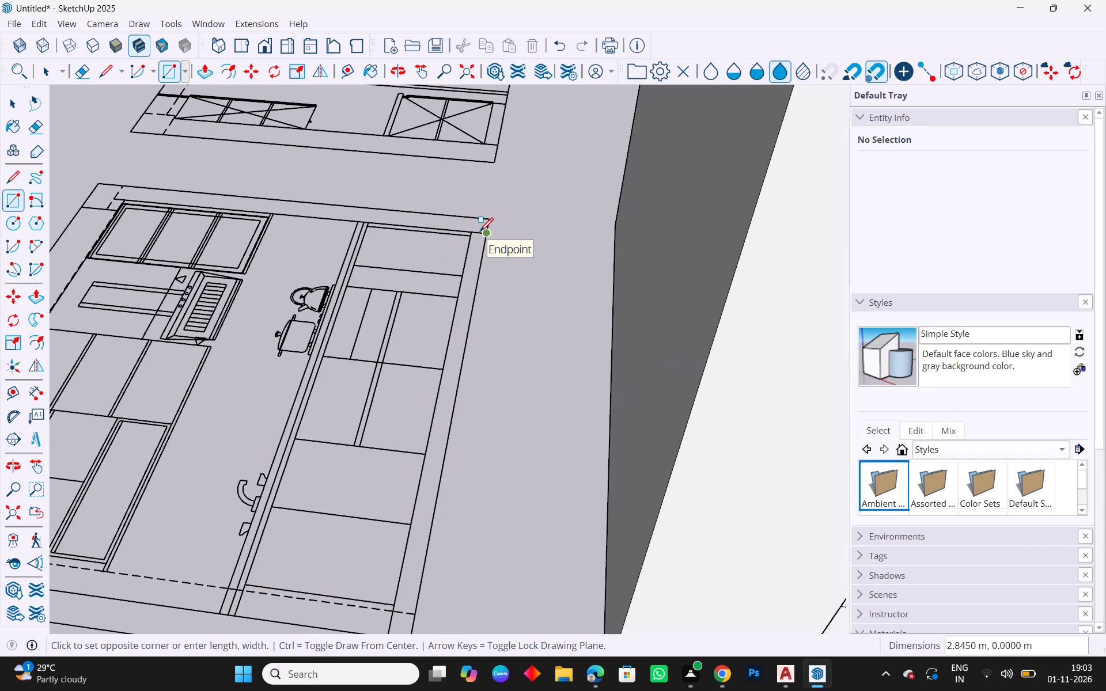
scroll(480, 233, up, 4)
click(470, 233)
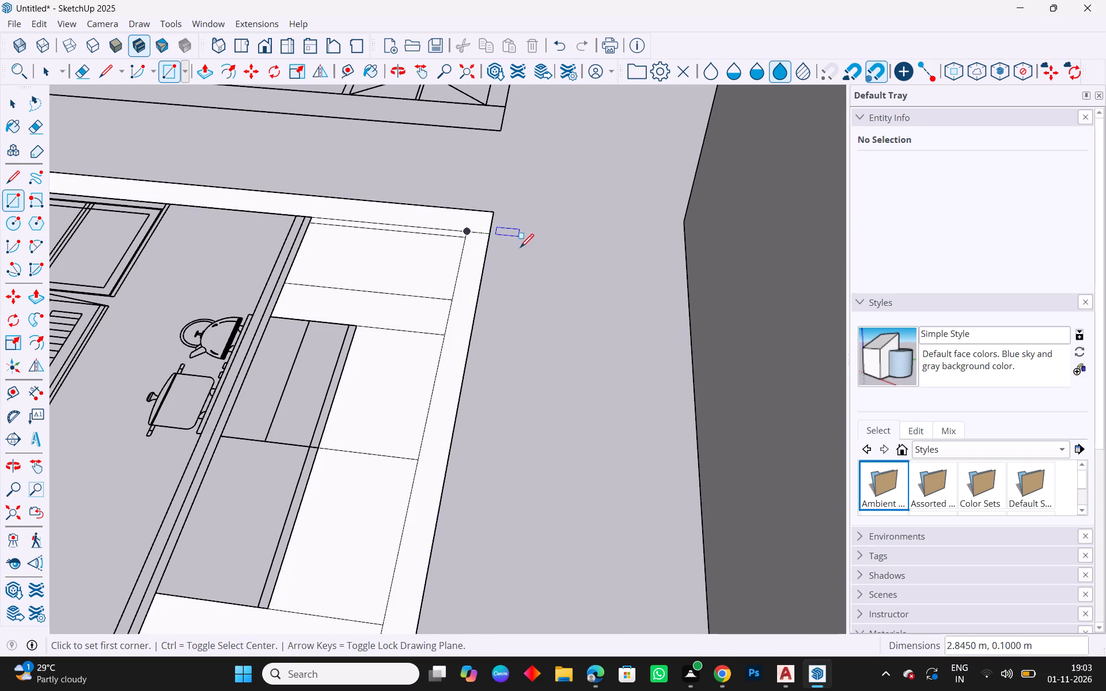
Delete the unwanted filled faces at the elevation's far end: the end cabinet panel, the wall strip and the thin strip between them.
key(Escape)
scroll(525, 251, down, 7)
key(space)
key(Escape)
click(445, 261)
key(Delete)
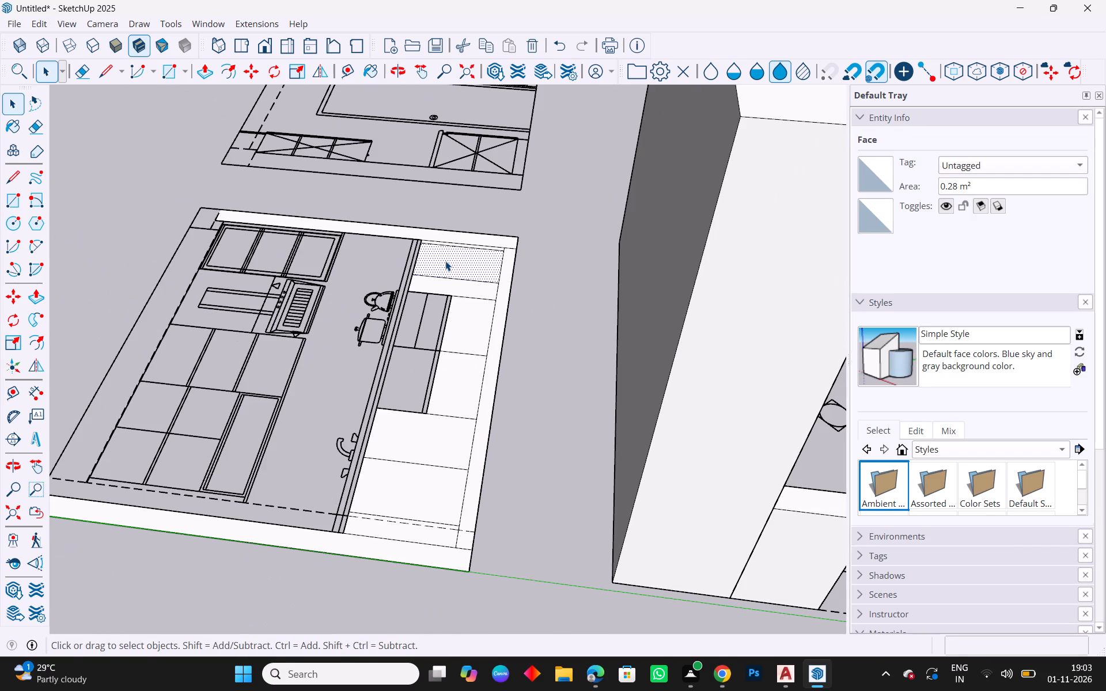
scroll(463, 242, up, 2)
click(491, 236)
key(Delete)
scroll(493, 238, up, 9)
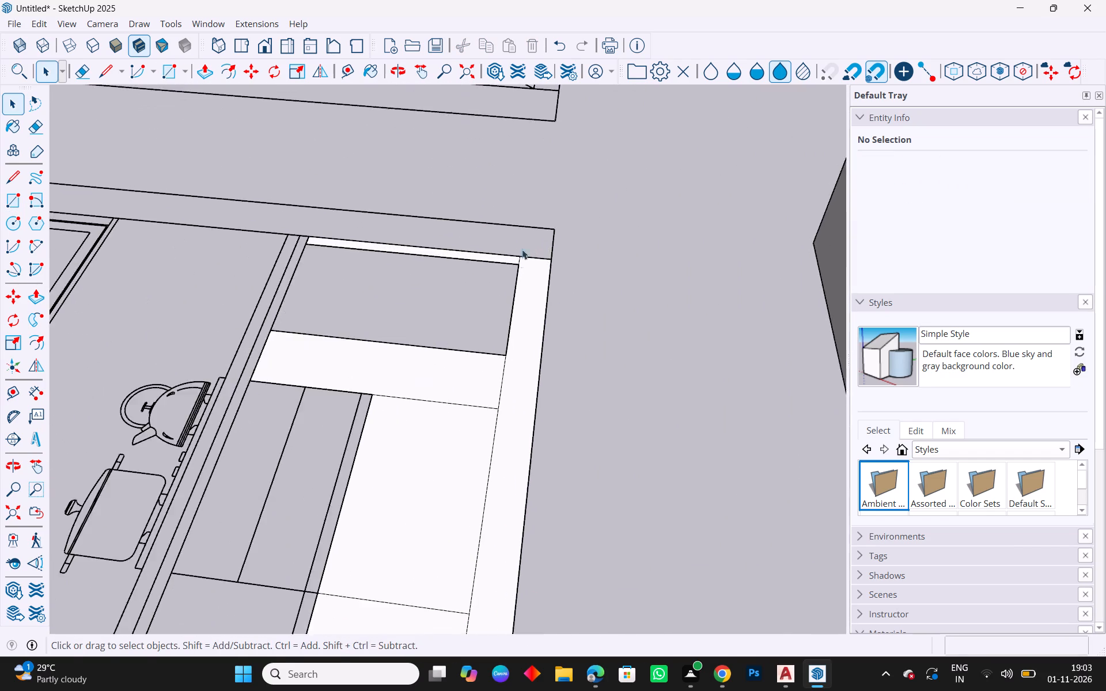
scroll(522, 249, up, 2)
click(499, 262)
key(Delete)
Delete the filled faces of the base cabinet panels along the sink and stove elevation, keeping the strip below them.
scroll(520, 261, down, 8)
click(468, 353)
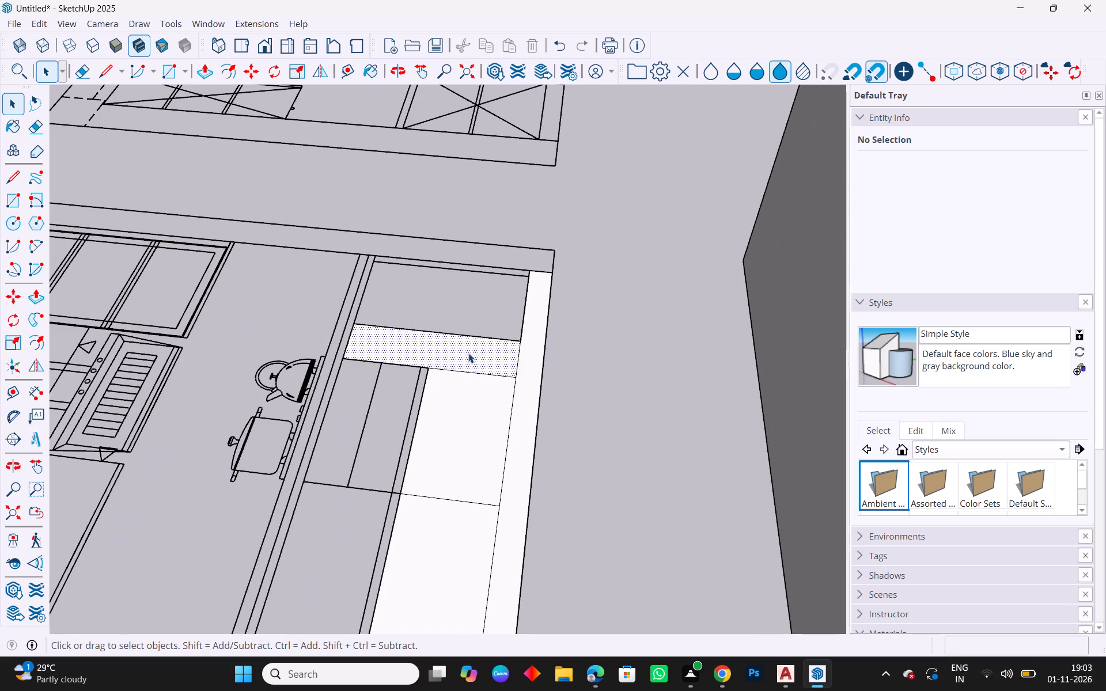
key(Delete)
click(472, 409)
scroll(544, 324, down, 5)
key(Delete)
scroll(501, 379, down, 4)
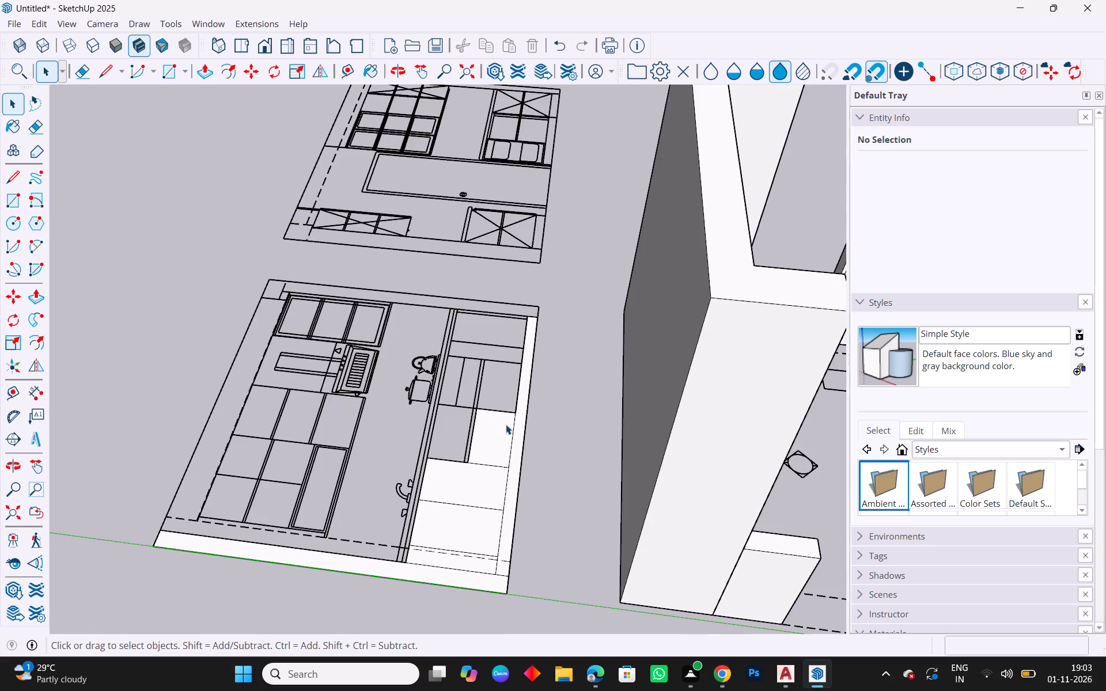
click(506, 425)
key(Delete)
scroll(494, 473, up, 4)
click(456, 474)
key(Delete)
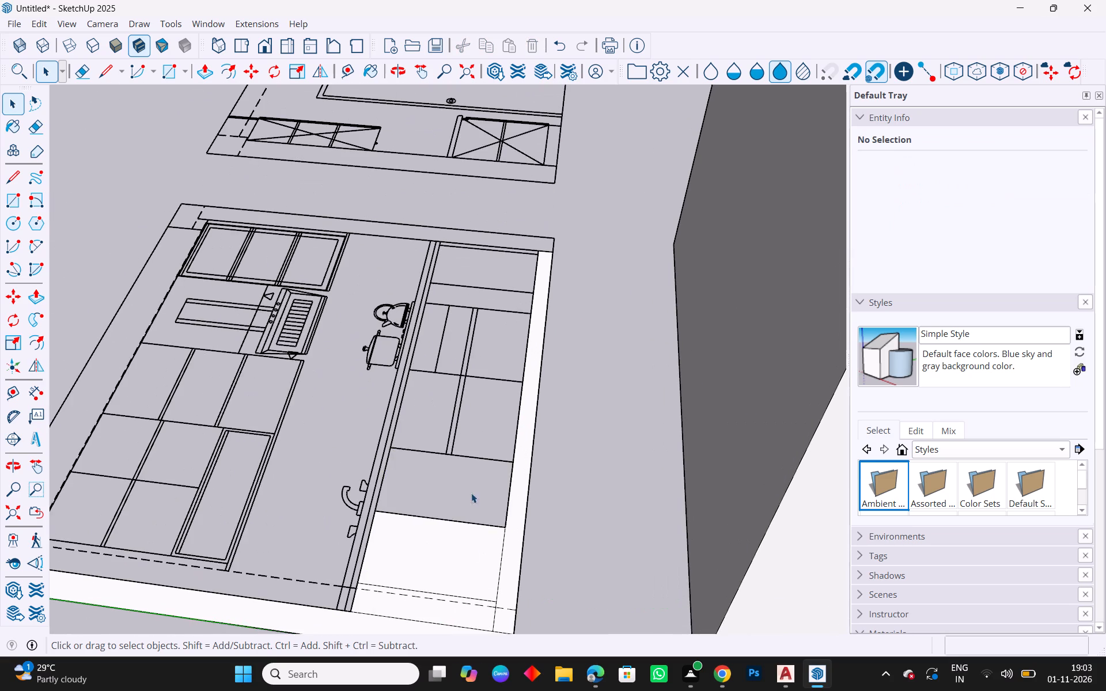
scroll(469, 553, up, 4)
click(467, 587)
key(Delete)
Delete the two thin filled strips, the dashed edge crossing the bottom strip, and the wall band at the elevation's near end.
scroll(484, 407, down, 5)
scroll(448, 647, up, 10)
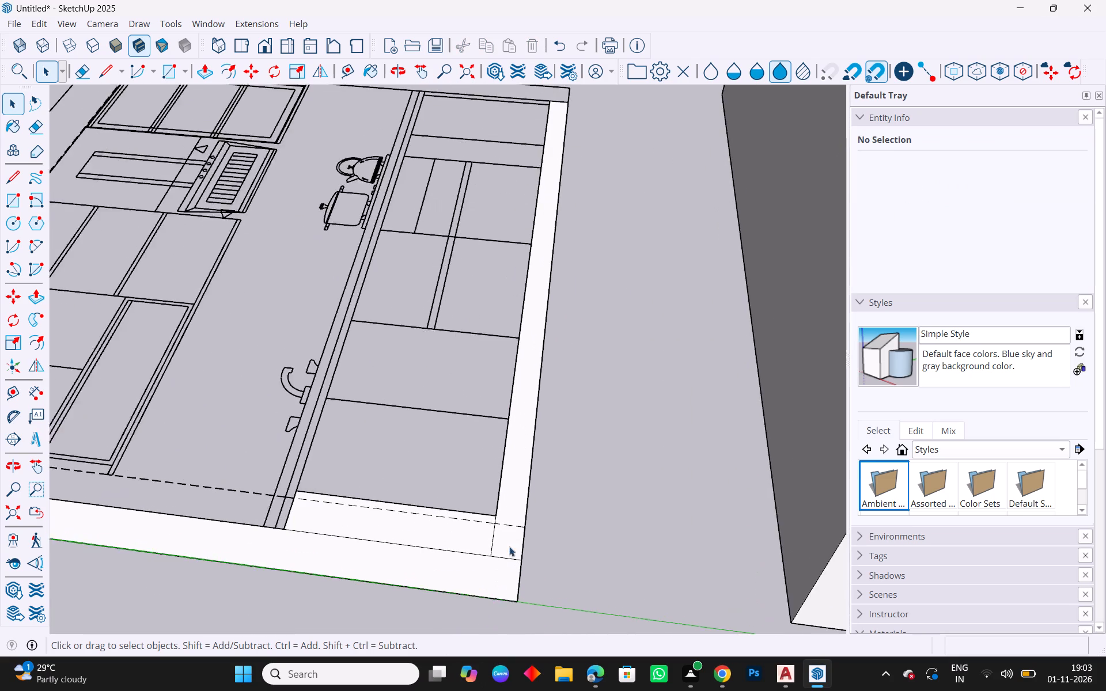
scroll(509, 546, up, 5)
click(433, 518)
key(Delete)
scroll(488, 480, up, 4)
click(486, 483)
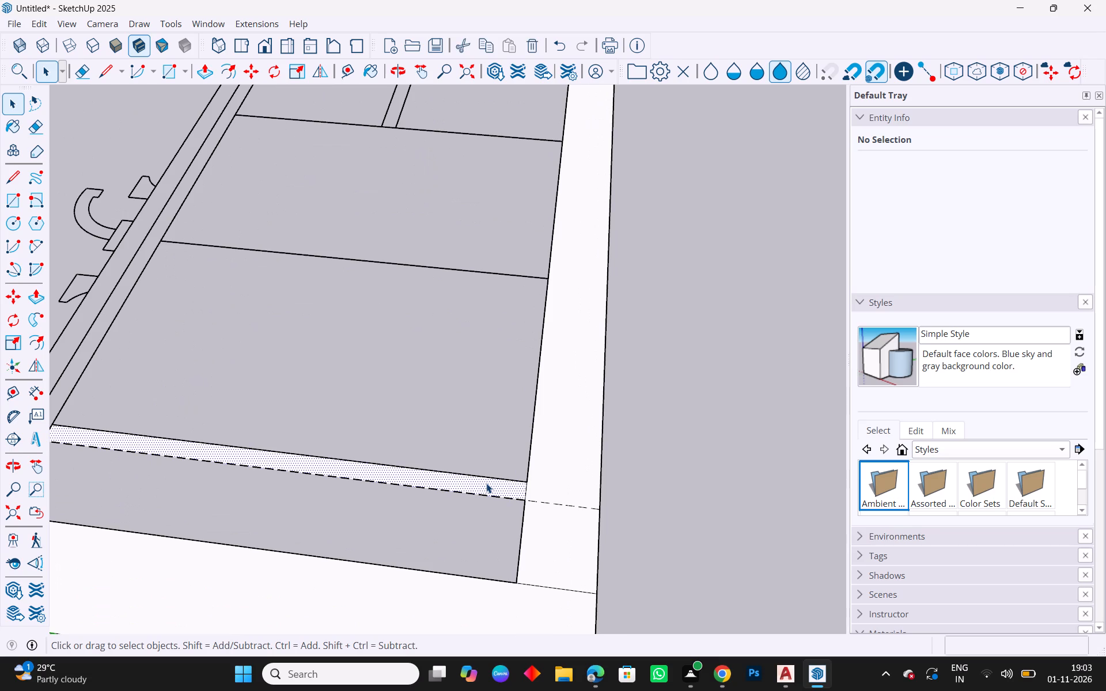
key(Delete)
scroll(604, 476, down, 4)
click(570, 508)
key(Escape)
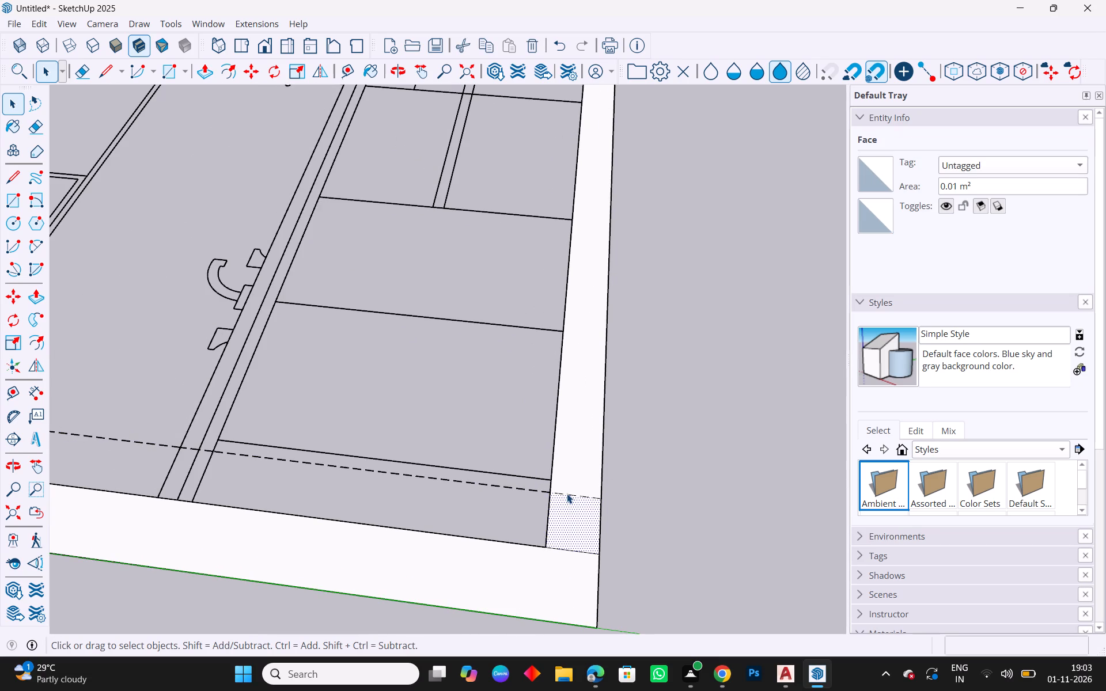
click(567, 493)
key(Delete)
scroll(588, 512, down, 5)
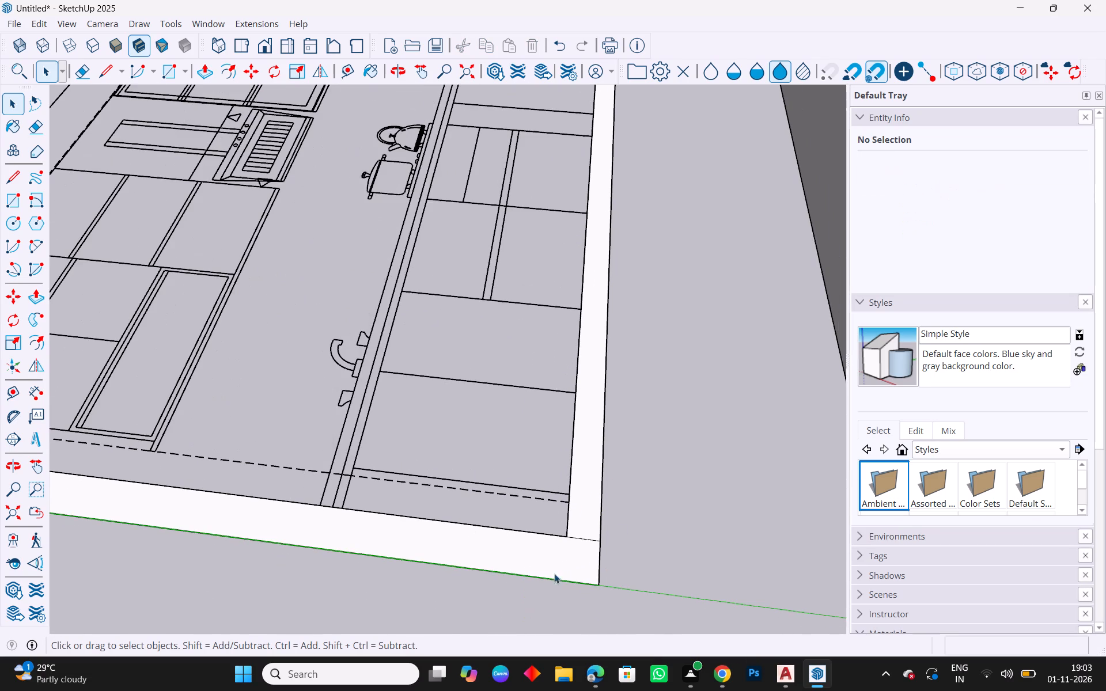
click(505, 560)
key(Delete)
Make the strip face below the base cabinets a group and open the group for editing.
scroll(560, 523, down, 8)
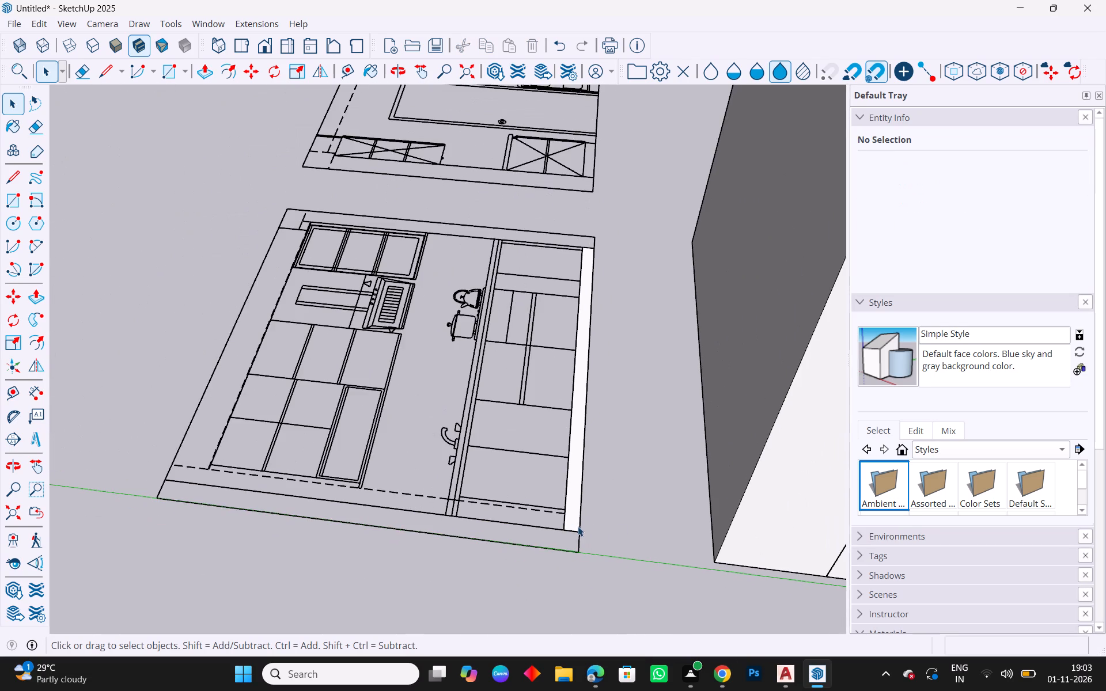
scroll(449, 499, down, 8)
middle_drag(824, 548, 1066, 518)
scroll(790, 409, up, 5)
middle_drag(560, 473, 486, 493)
scroll(416, 432, up, 9)
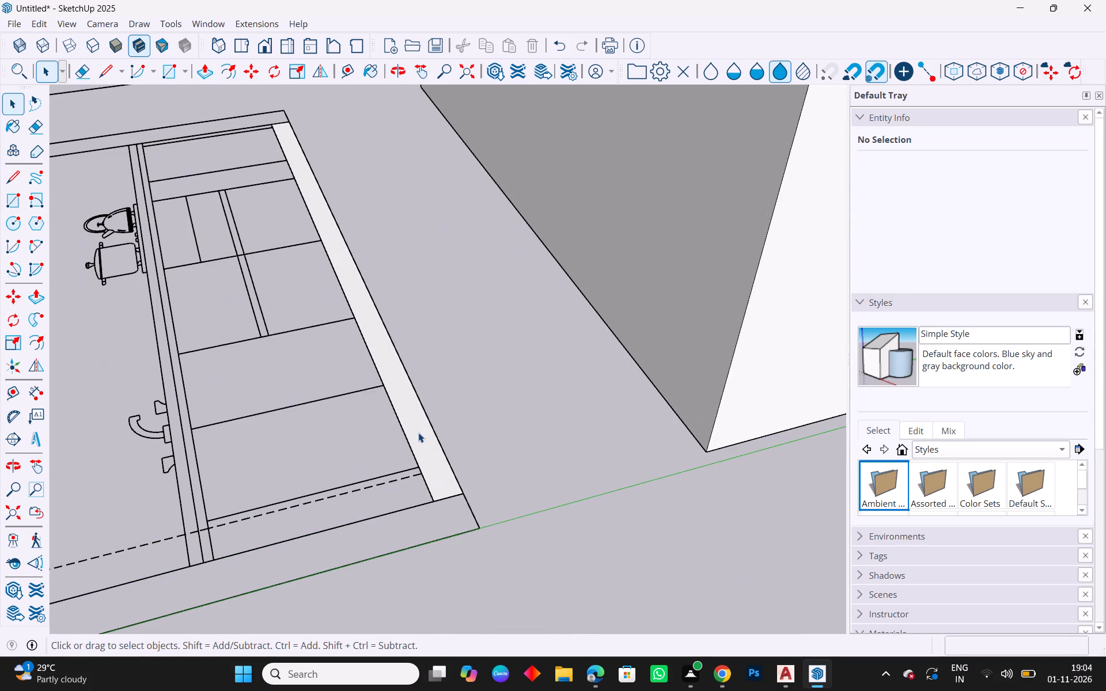
click(418, 432)
right_click(418, 432)
click(474, 266)
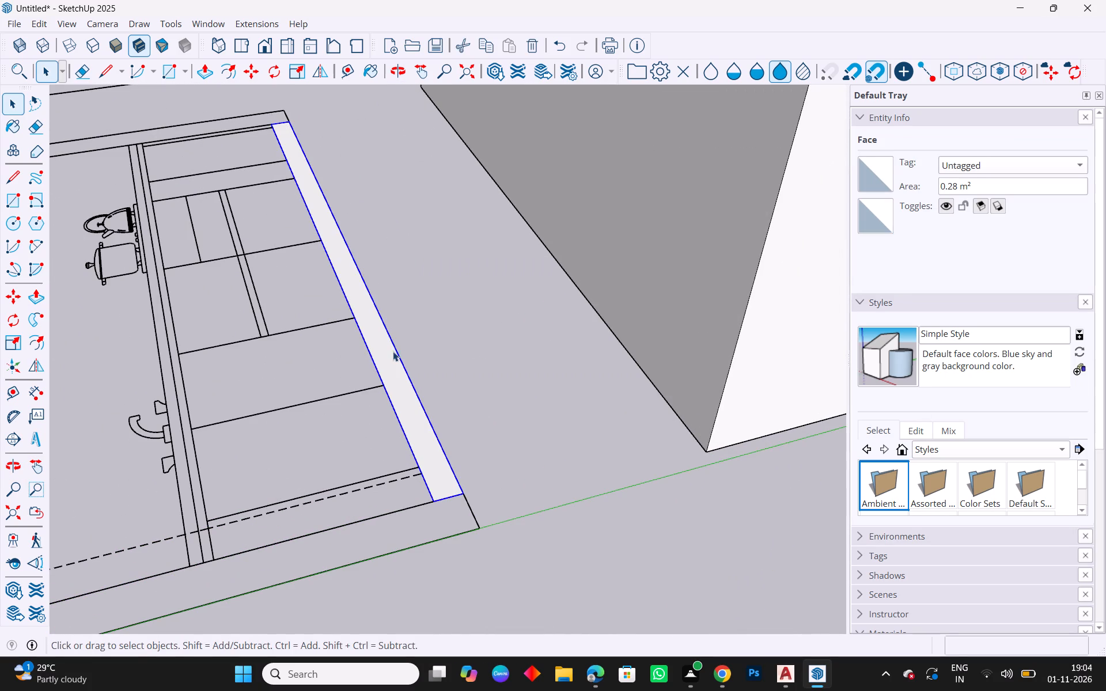
double_click(393, 370)
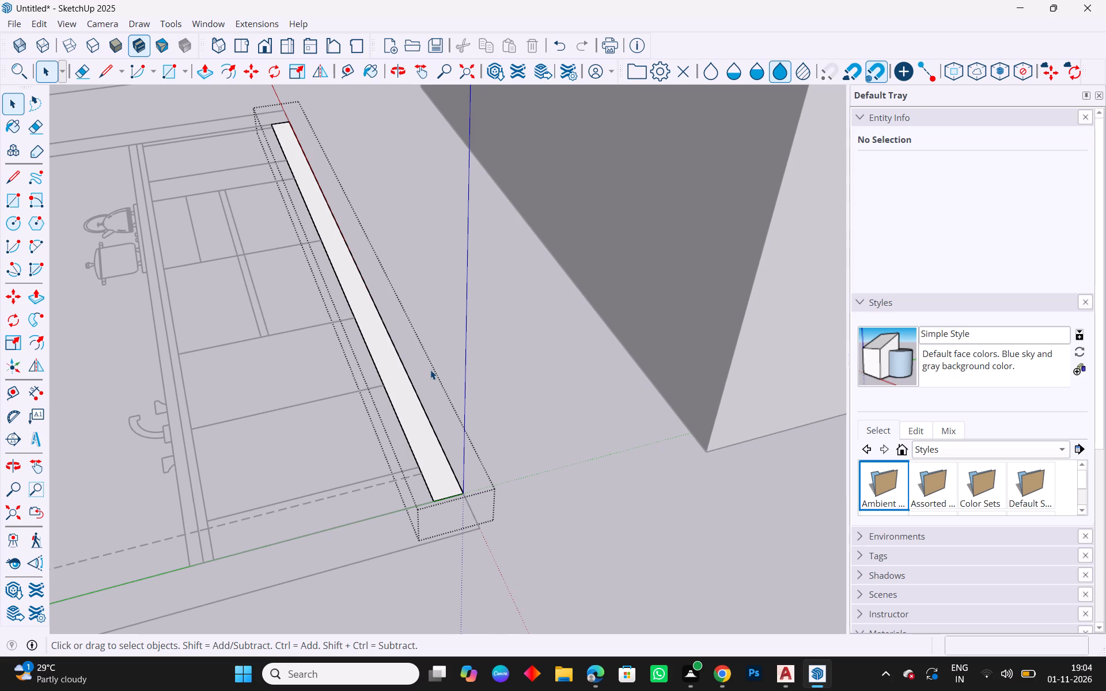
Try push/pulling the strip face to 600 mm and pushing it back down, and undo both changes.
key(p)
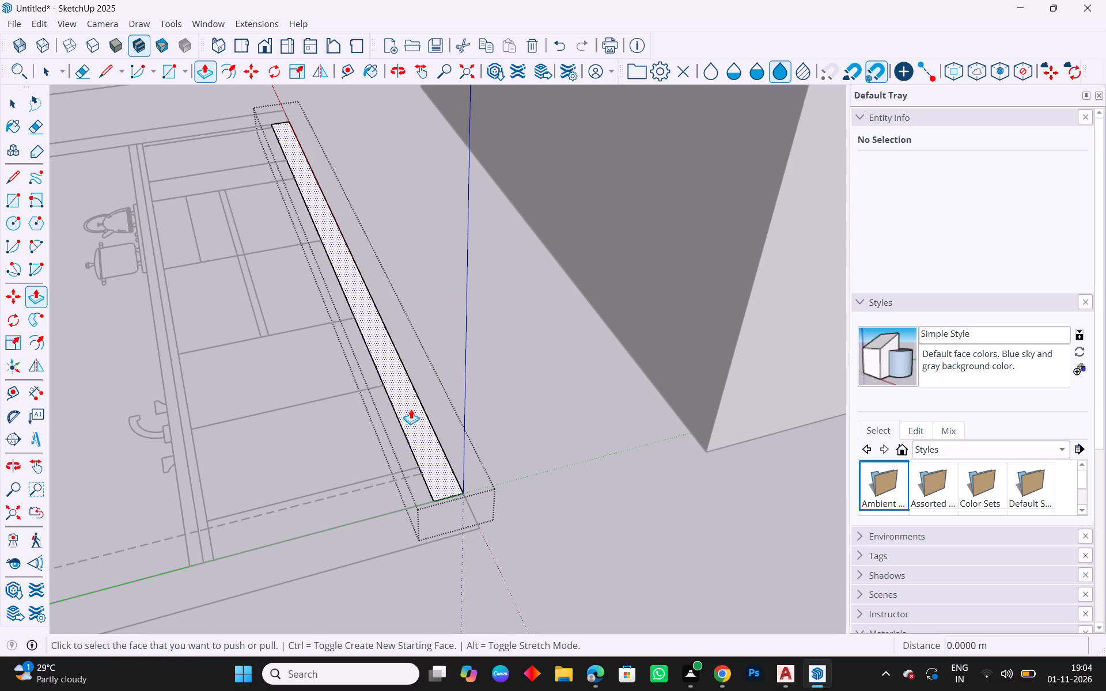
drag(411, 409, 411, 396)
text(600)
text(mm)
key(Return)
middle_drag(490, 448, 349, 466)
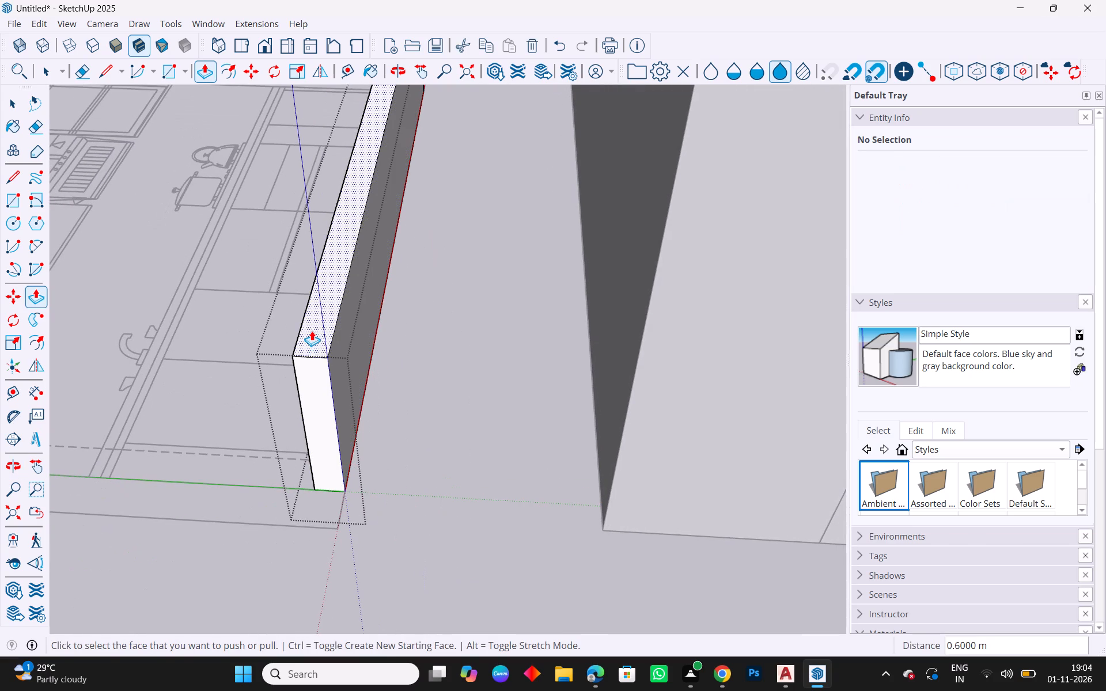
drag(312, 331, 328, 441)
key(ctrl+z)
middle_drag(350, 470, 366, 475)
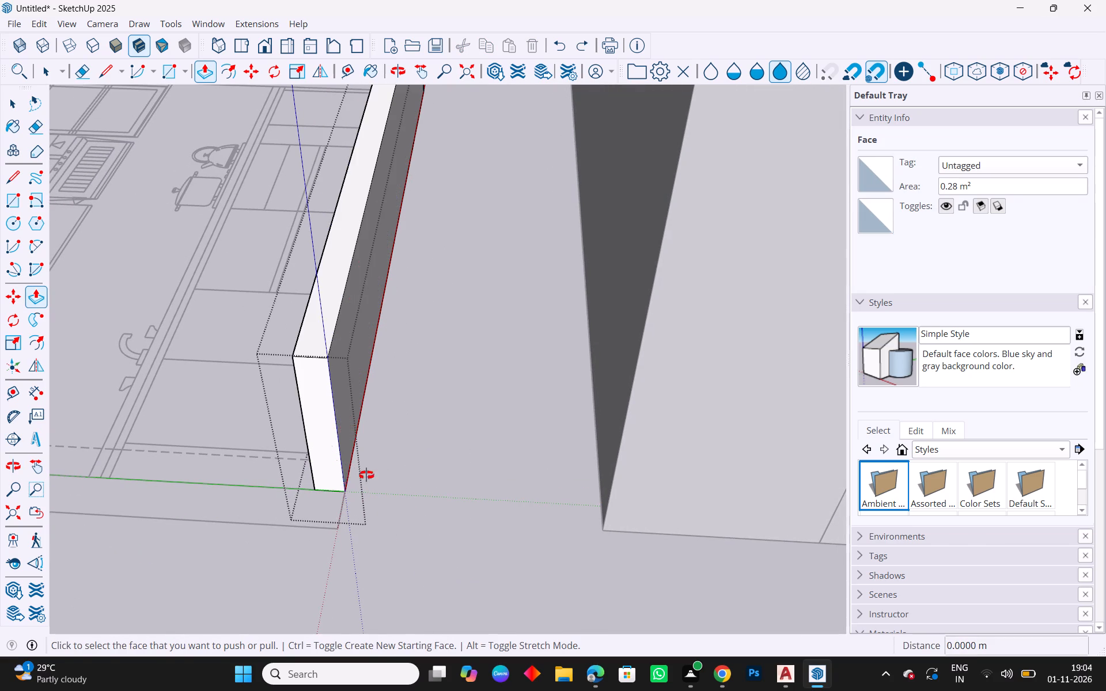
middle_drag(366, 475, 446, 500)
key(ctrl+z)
Push/pull the strip face up by 100 mm to form a long bar.
drag(415, 479, 419, 451)
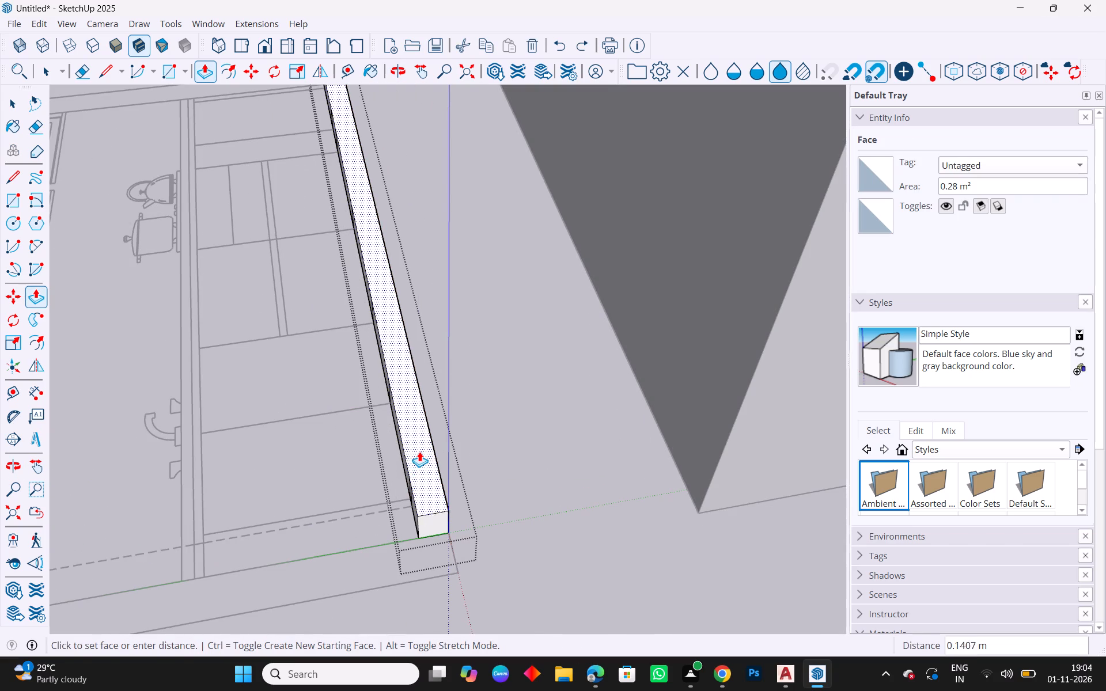
drag(419, 451, 421, 447)
text(100mm)
key(Return)
middle_drag(486, 506, 633, 499)
key(Escape)
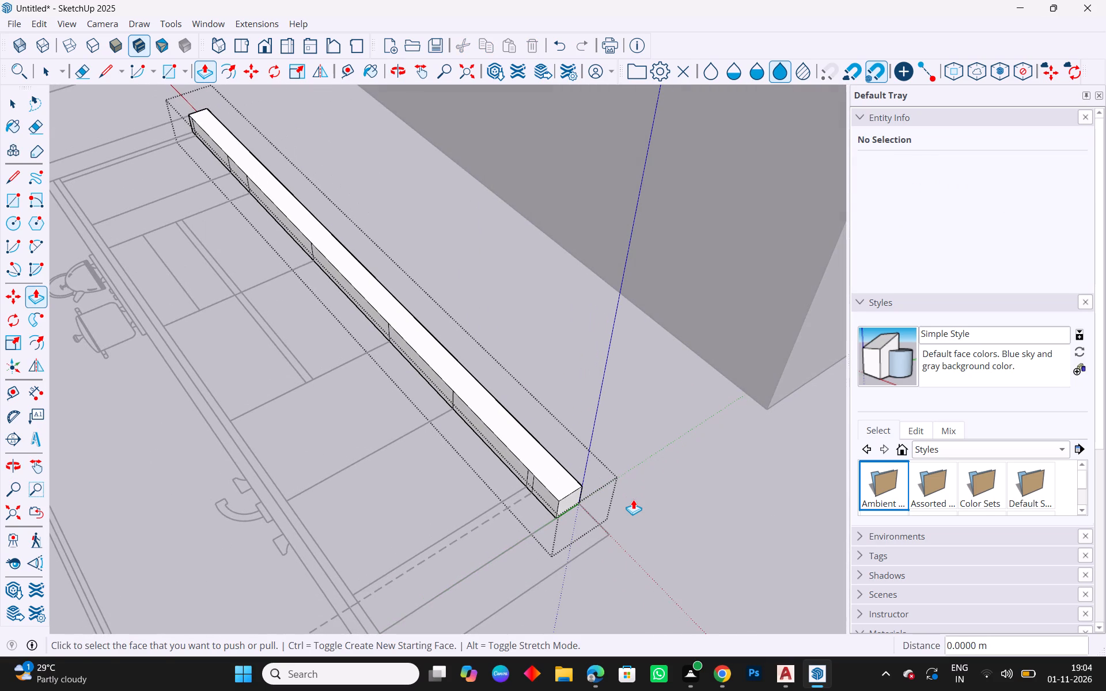
key(Escape)
Select all of the bar's connected geometry and make it a nested group.
key(space)
click(556, 489)
triple_click(556, 489)
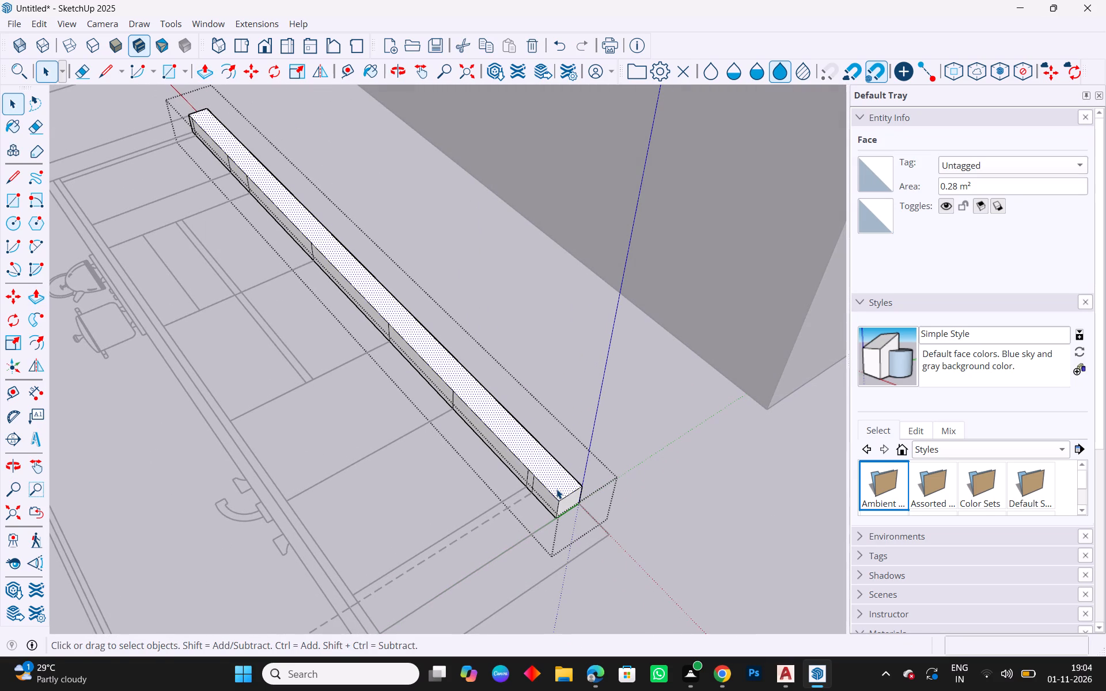
click(556, 489)
middle_drag(597, 522, 342, 535)
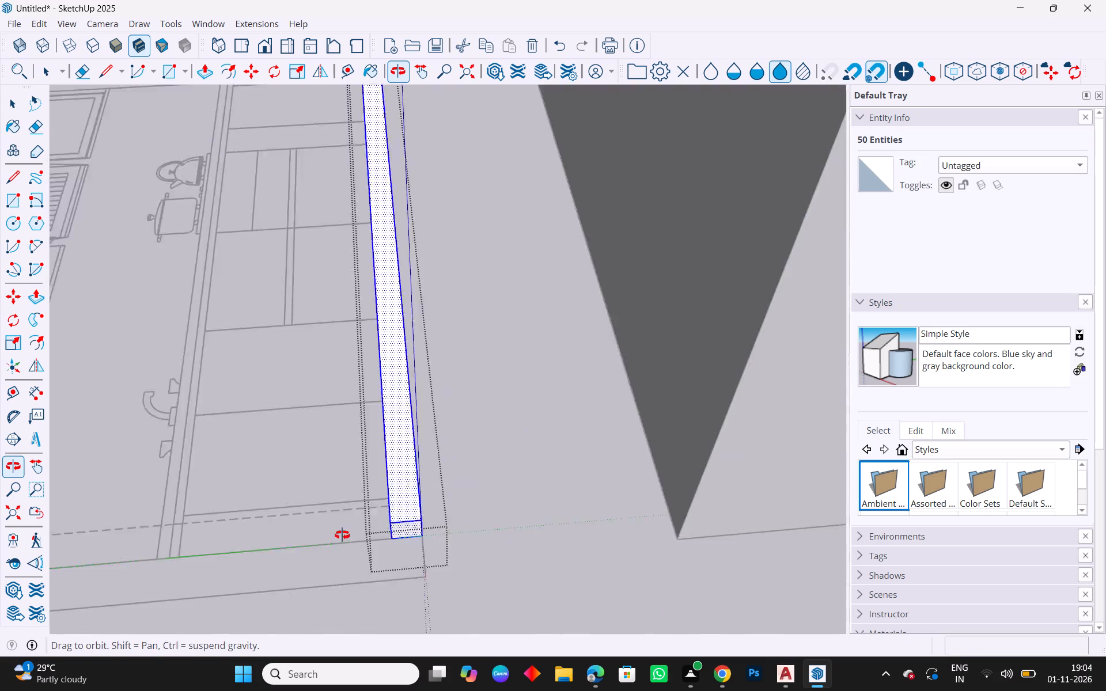
middle_drag(342, 535, 286, 535)
right_click(316, 473)
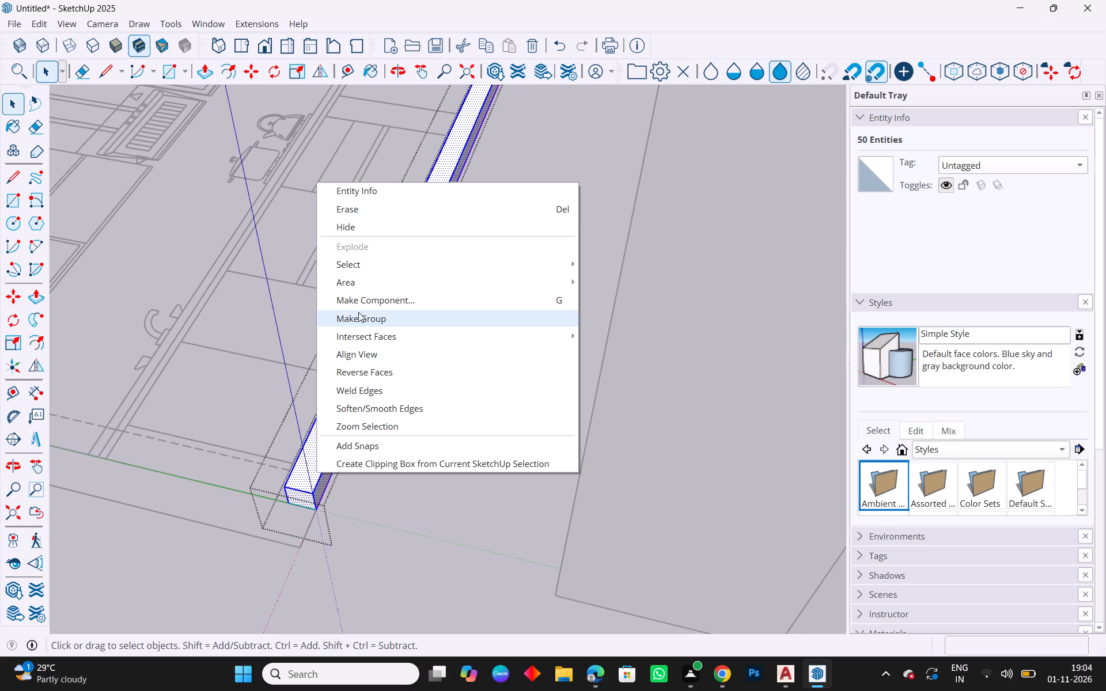
click(358, 312)
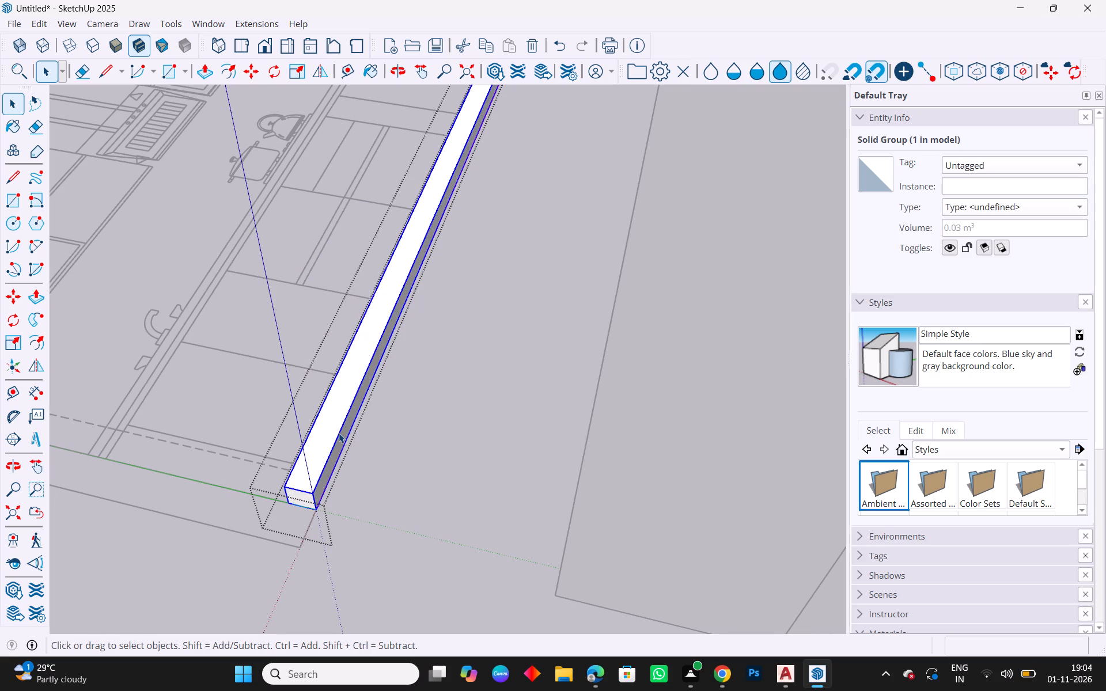
Move the bar group off the elevation into the kitchen, against the back wall at the corner behind the sink.
key(m)
click(286, 504)
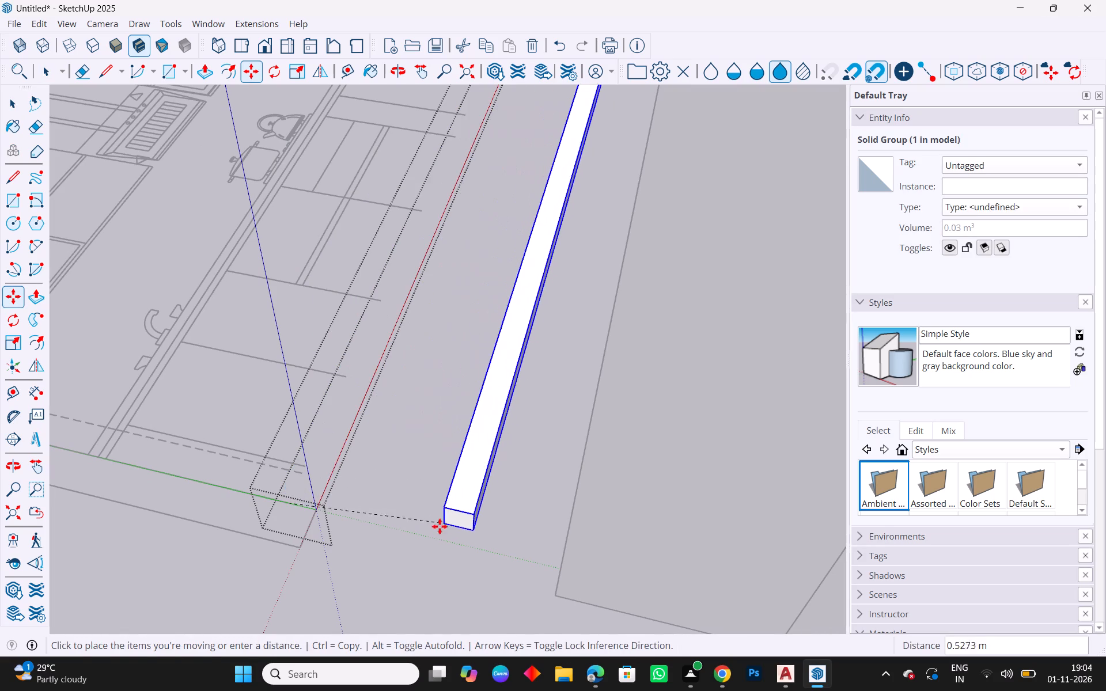
click(429, 522)
key(Escape)
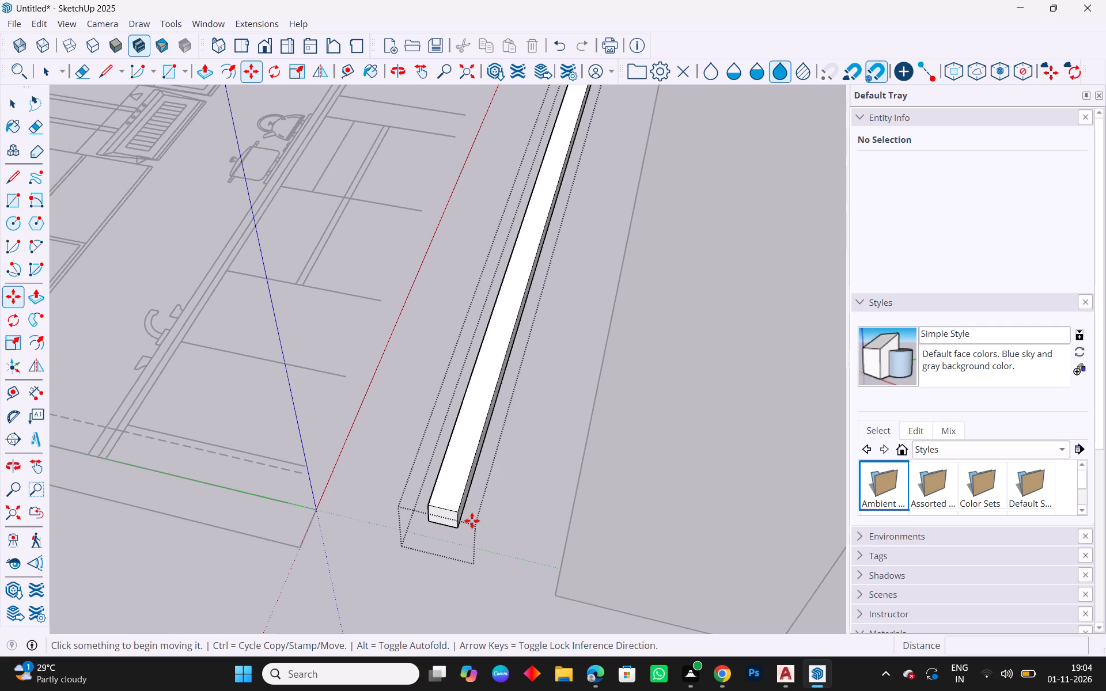
click(431, 522)
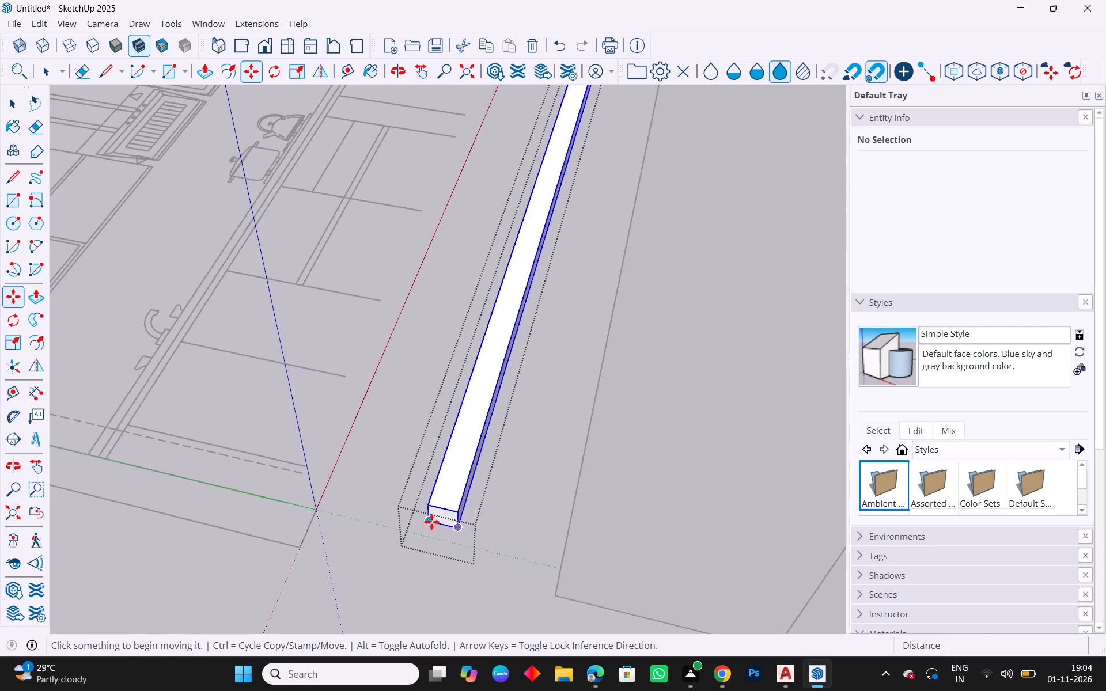
scroll(699, 513, down, 10)
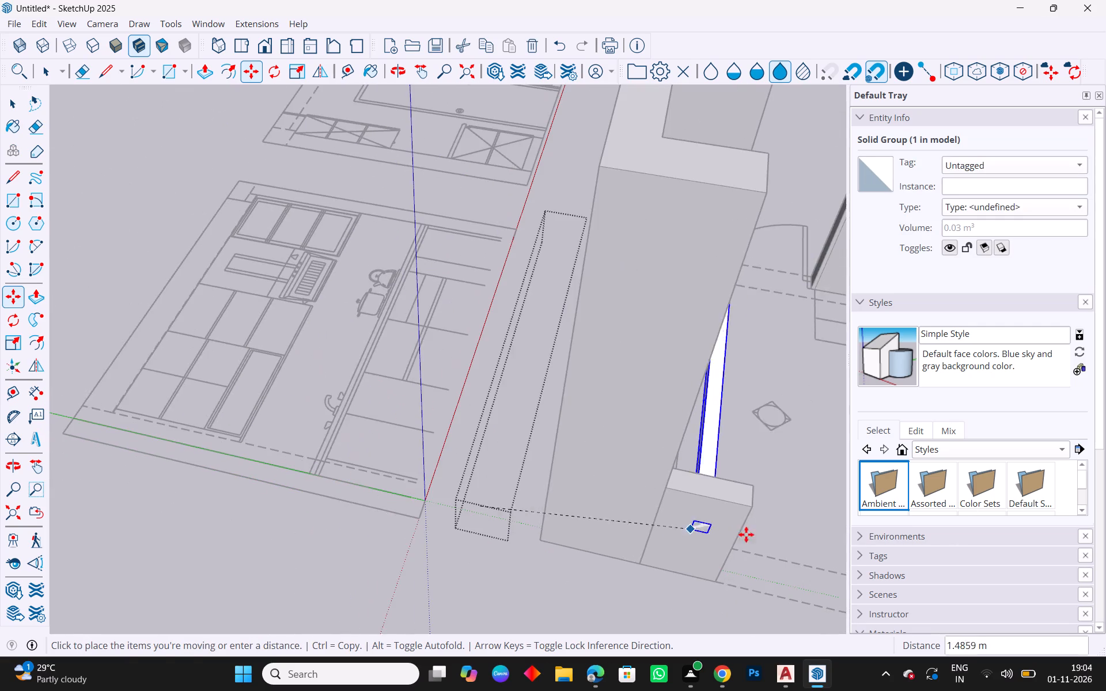
middle_drag(803, 495, 522, 488)
scroll(406, 517, up, 4)
scroll(342, 556, up, 5)
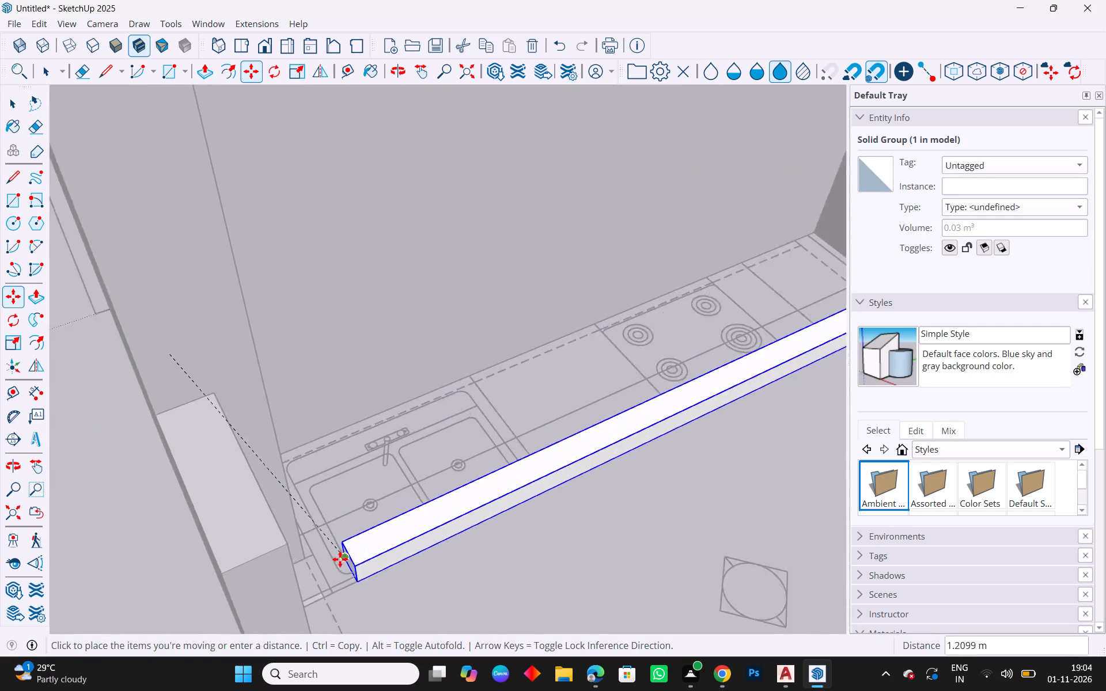
scroll(340, 559, up, 5)
middle_drag(373, 546, 257, 545)
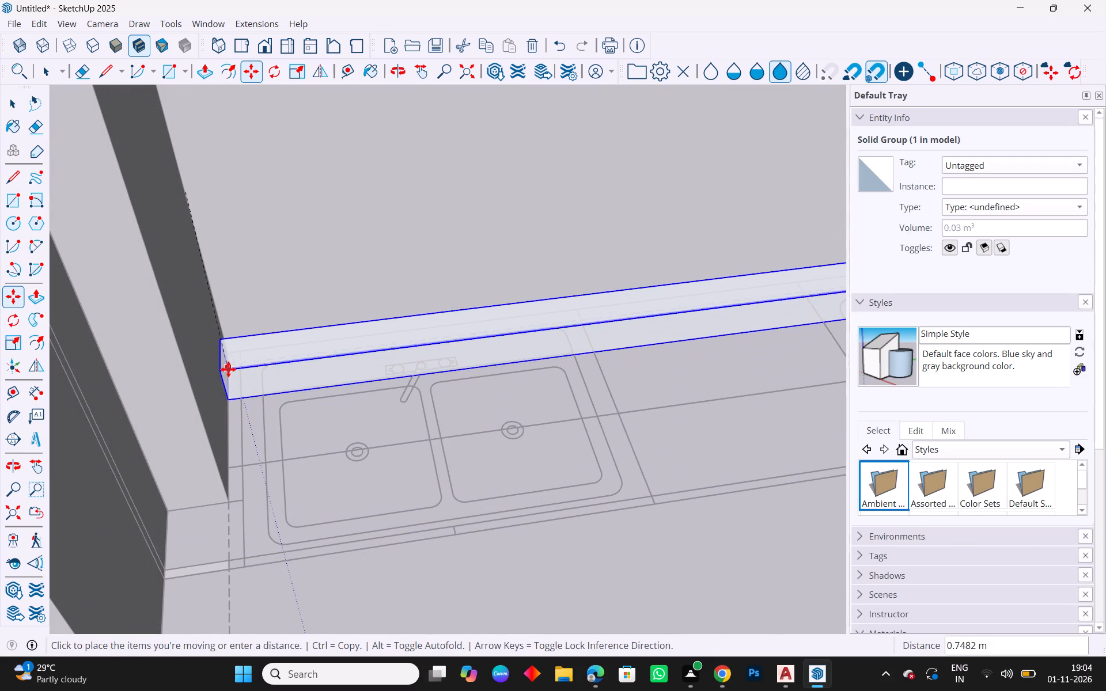
click(228, 369)
Move the bar again so its end corner snaps to the wall corner of the floor plan behind the sink.
key(Escape)
middle_drag(319, 428, 339, 618)
scroll(341, 635, down, 2)
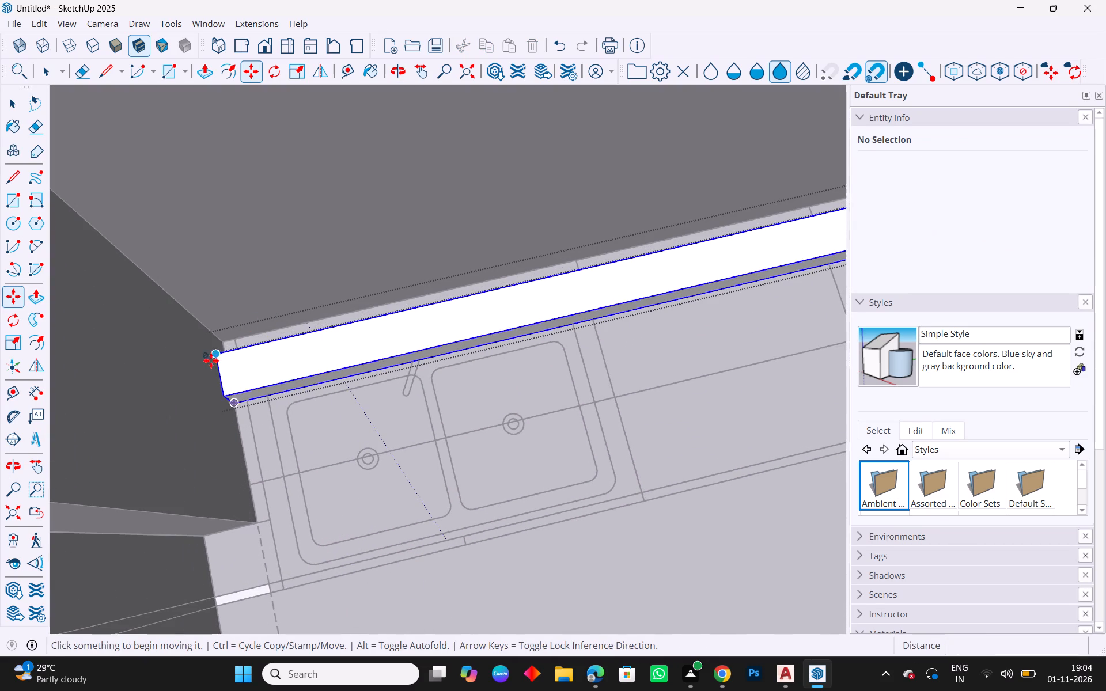
drag(219, 354, 221, 339)
scroll(209, 384, up, 5)
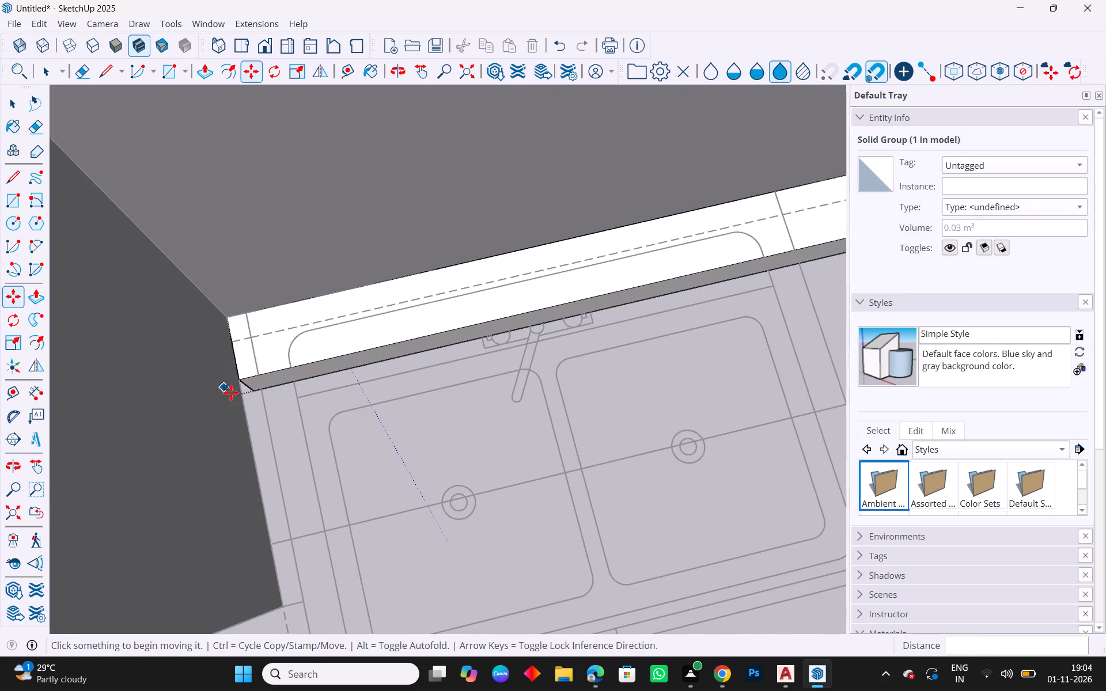
middle_drag(260, 418, 108, 352)
scroll(142, 355, down, 7)
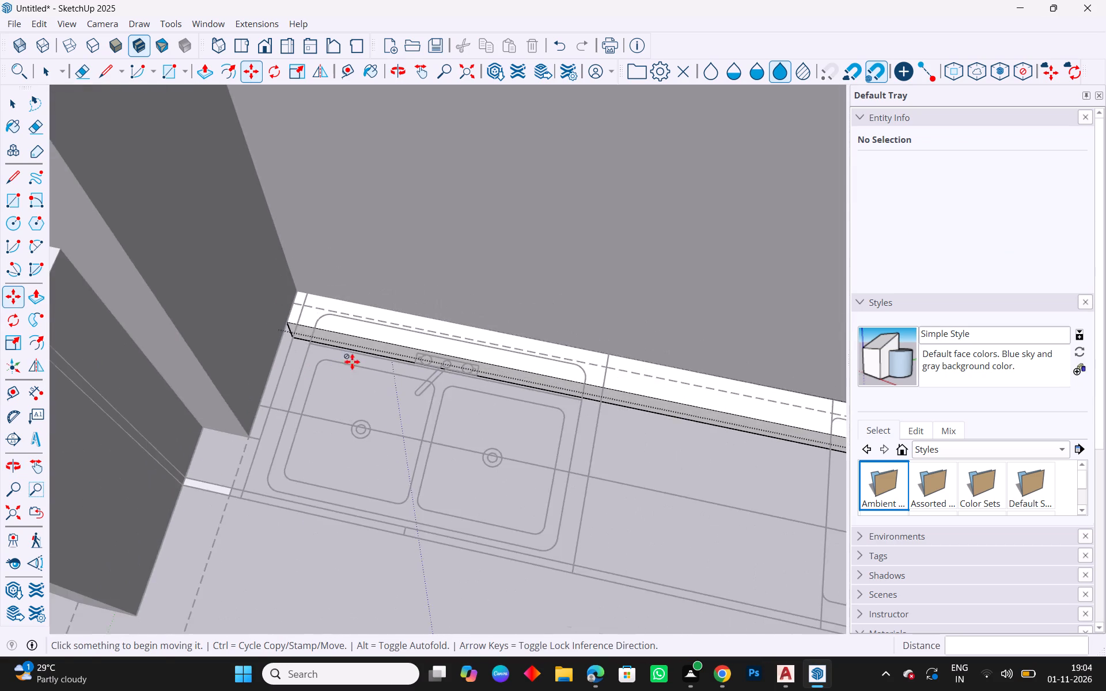
scroll(352, 362, down, 13)
middle_drag(526, 488, 566, 475)
Leave group editing and explode the outer group that contains the bar.
key(Escape)
key(space)
scroll(529, 420, up, 9)
key(Escape)
middle_drag(546, 400, 576, 329)
click(507, 399)
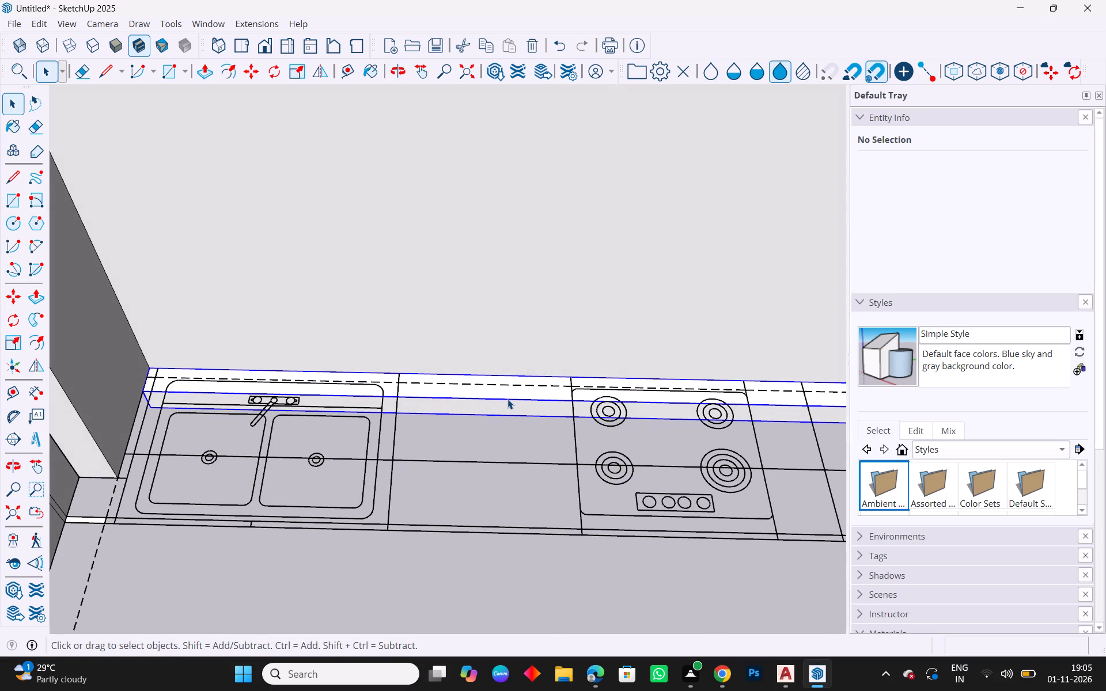
right_click(490, 399)
click(532, 502)
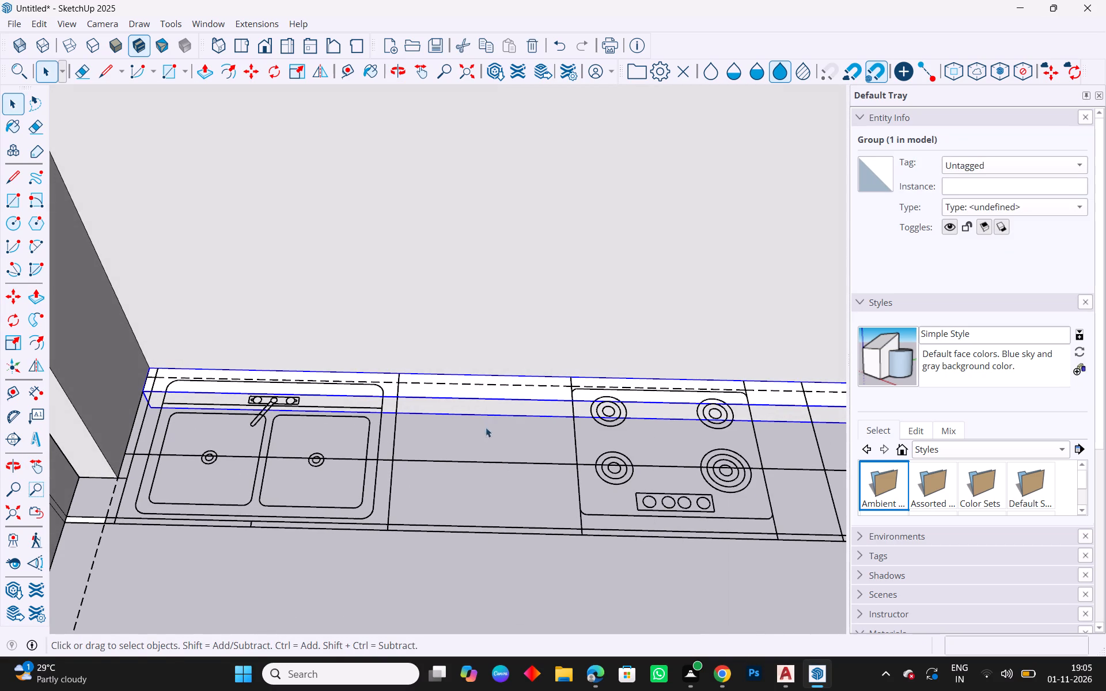
Explode the bar's remaining inner group along the sink and stove wall.
double_click(457, 392)
scroll(236, 387, down, 6)
middle_drag(454, 519, 524, 530)
key(Escape)
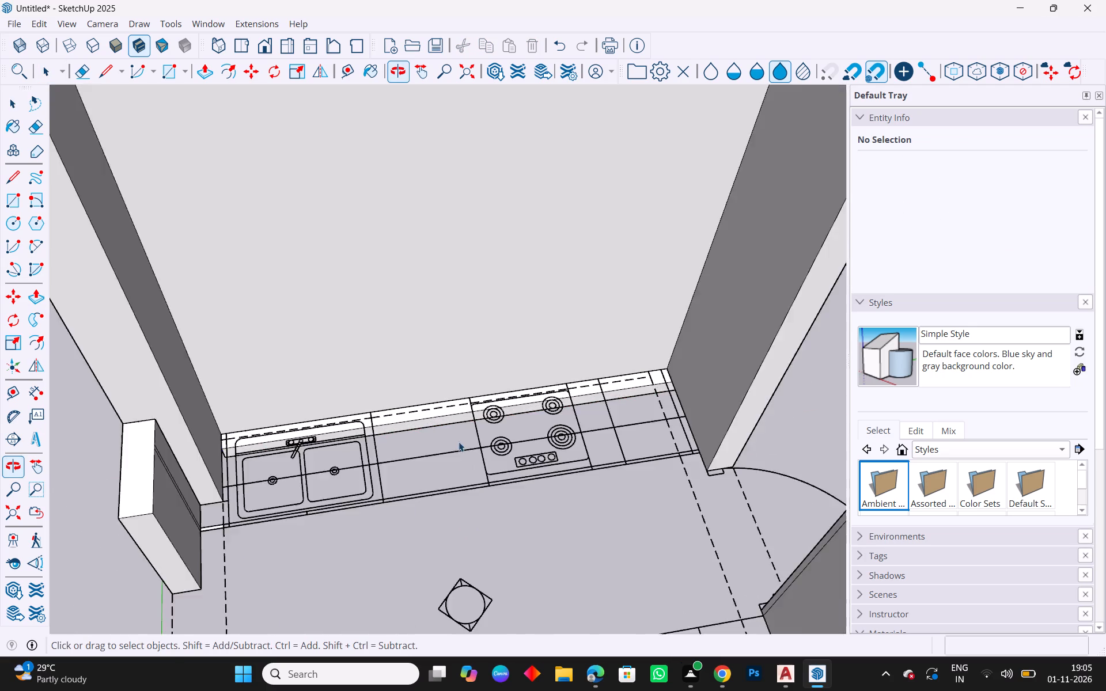
scroll(428, 423, up, 4)
key(space)
click(422, 420)
right_click(422, 420)
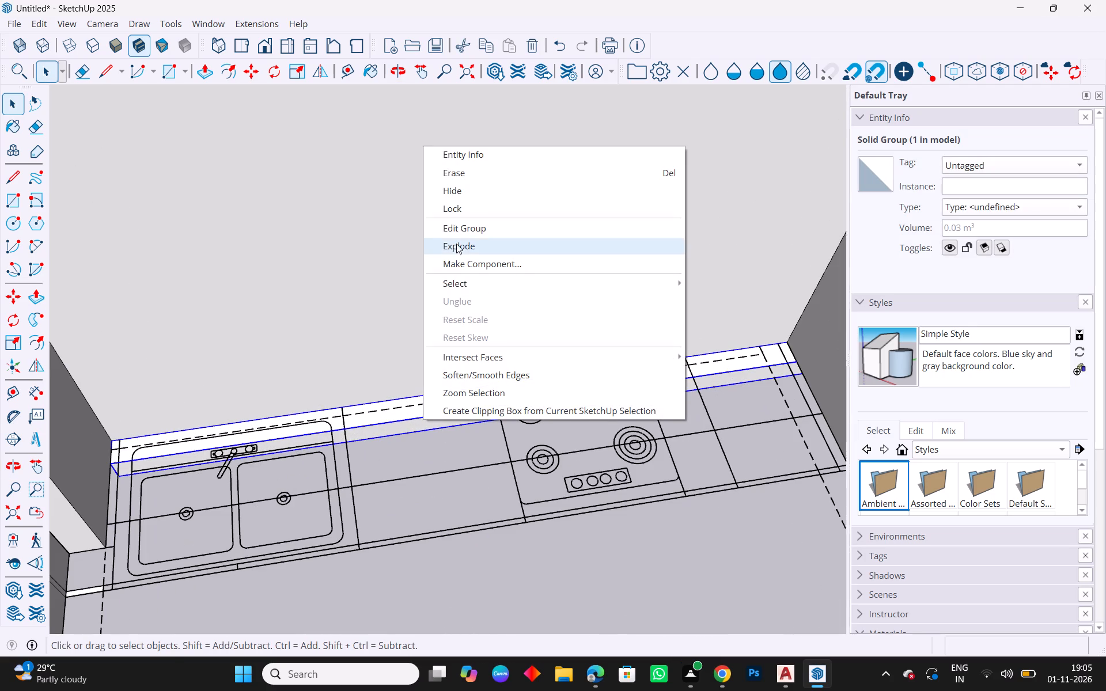
click(456, 242)
Push/Pull the front face of the plinth bar about 0.5 m out from the back wall toward the plan's counter front line.
double_click(407, 408)
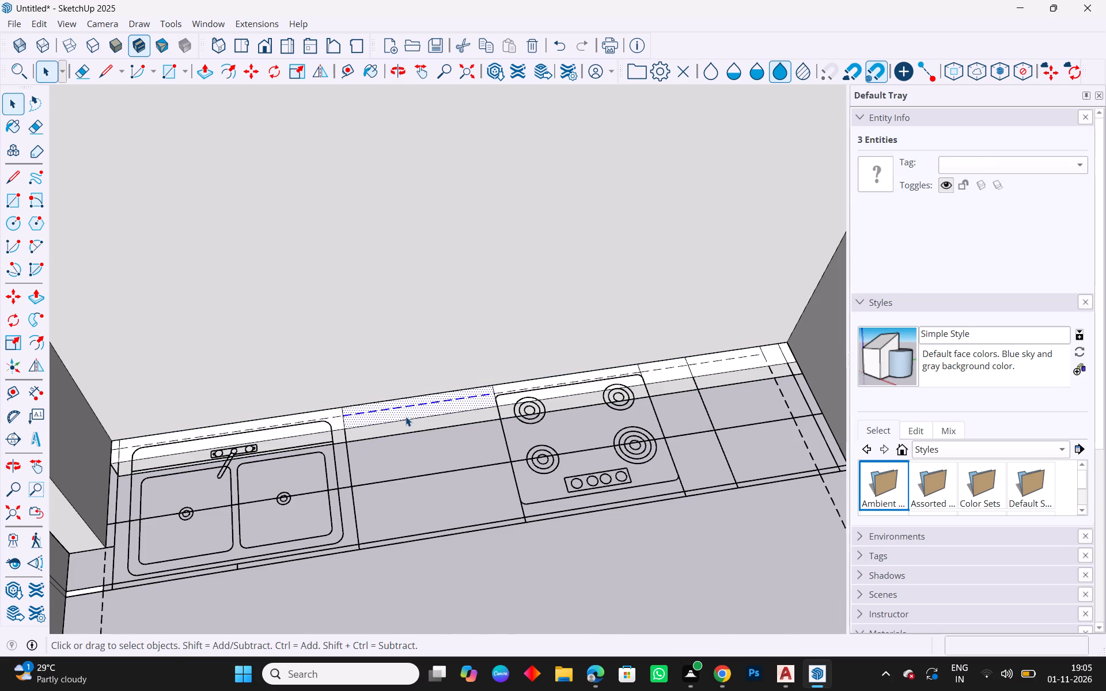
click(381, 431)
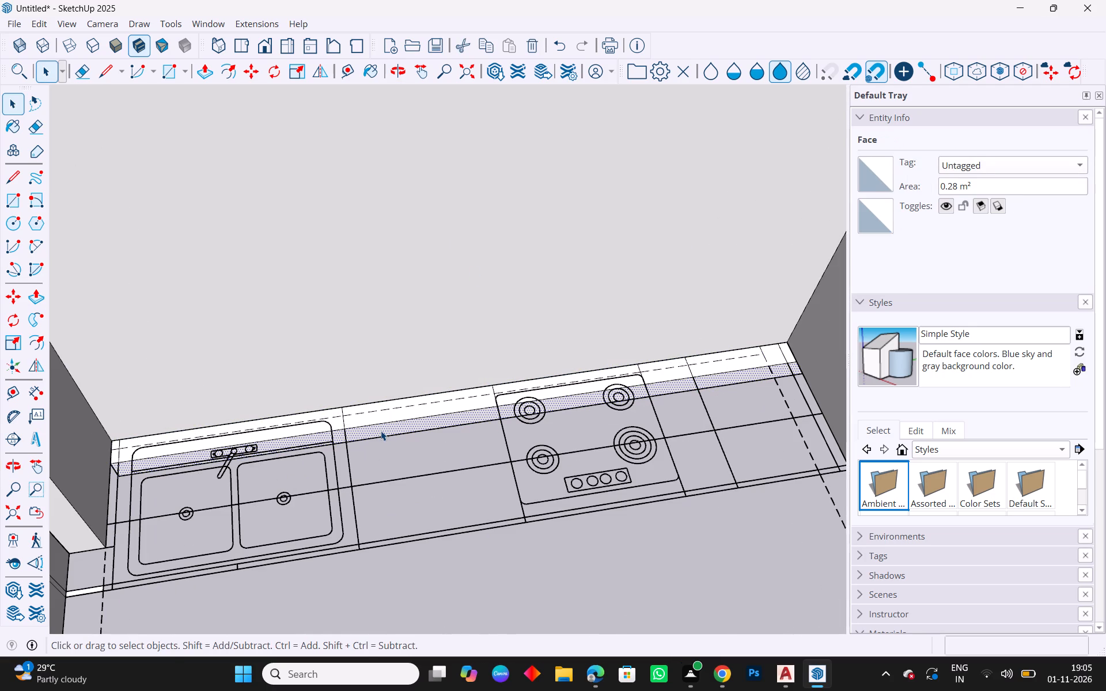
key(p)
drag(381, 431, 99, 592)
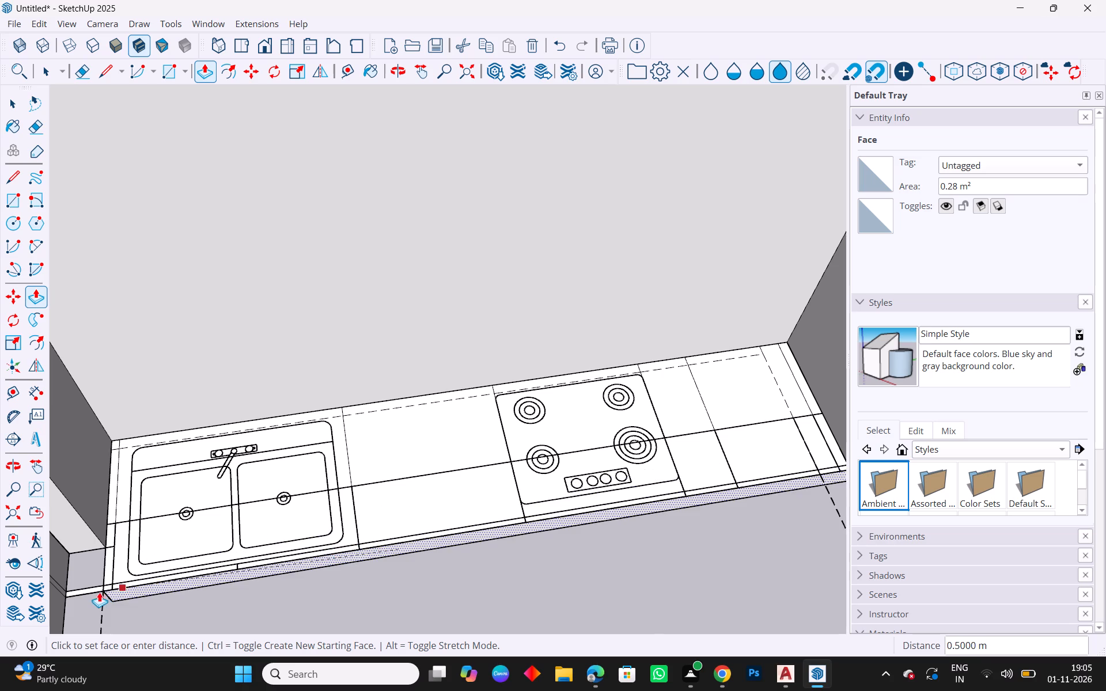
drag(99, 592, 103, 584)
middle_drag(301, 573, 361, 456)
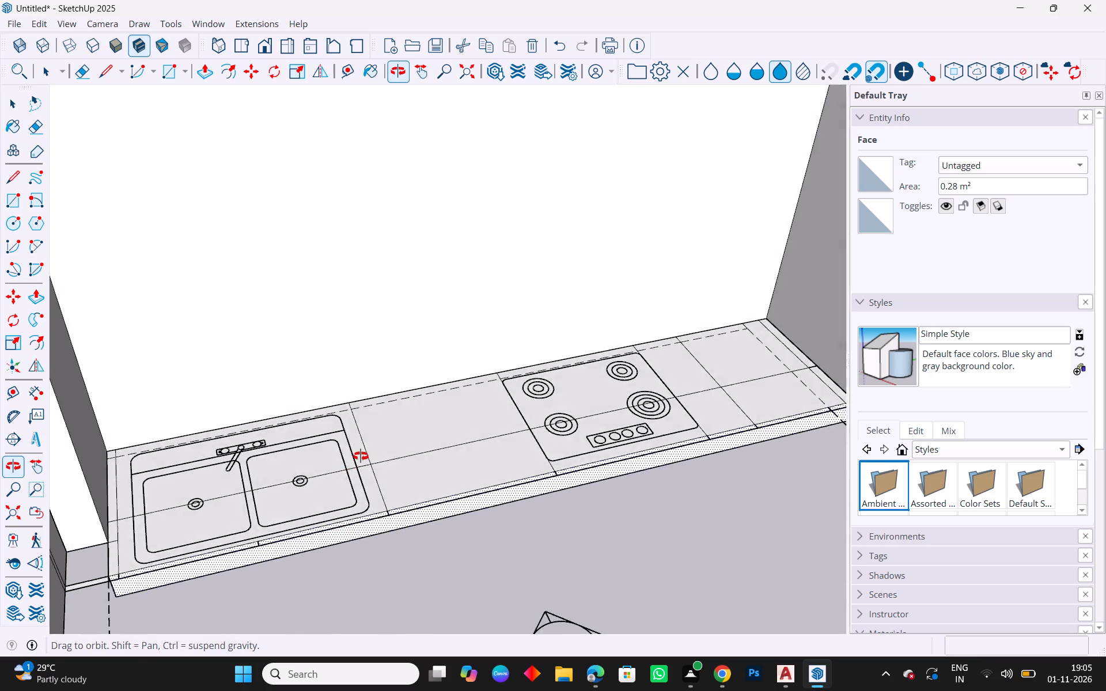
middle_drag(361, 456, 374, 409)
Push the plinth's front face back behind the plan's front line at the sink end with Push/Pull.
scroll(85, 626, up, 7)
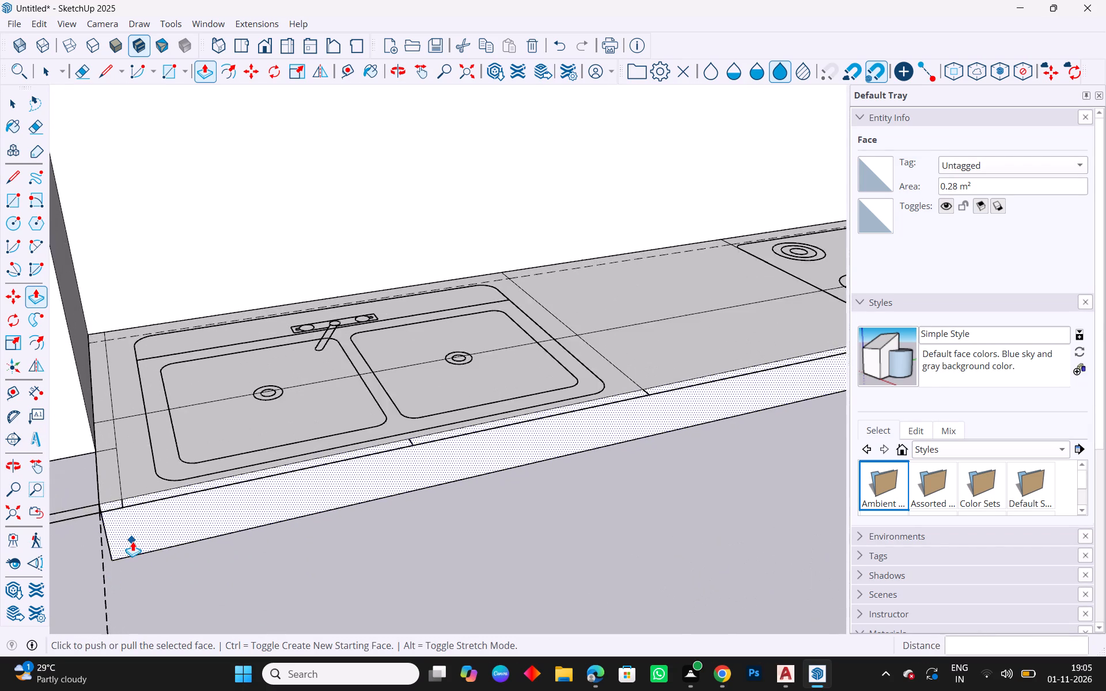
scroll(132, 541, up, 3)
middle_drag(138, 552, 184, 562)
drag(173, 579, 136, 548)
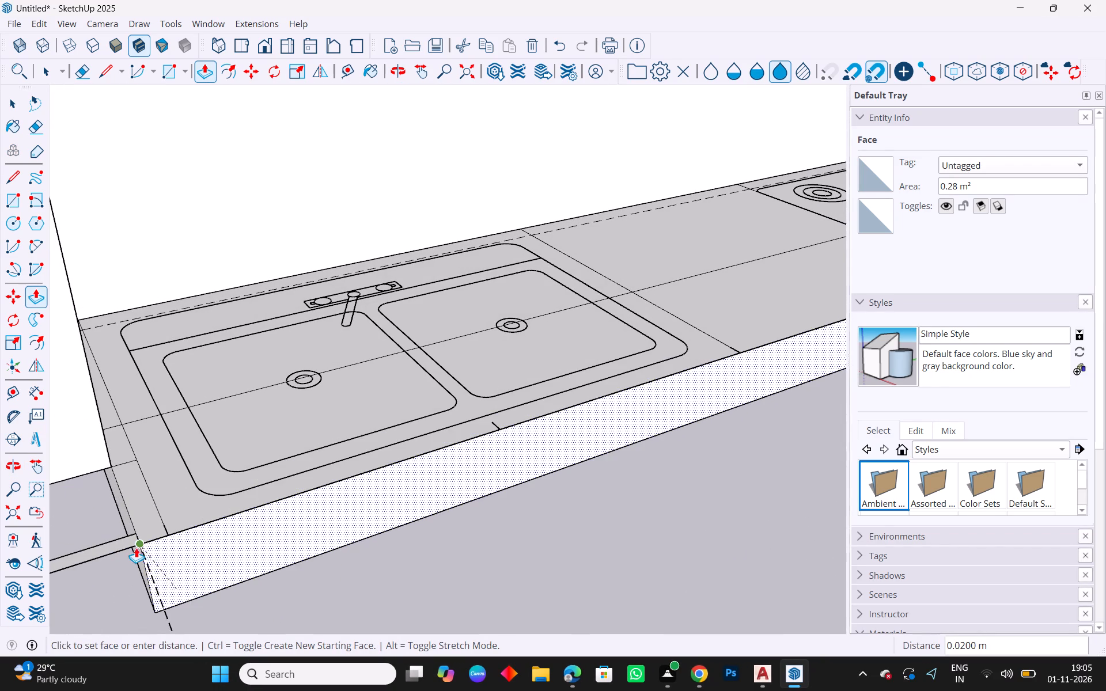
drag(136, 548, 134, 537)
drag(164, 582, 147, 550)
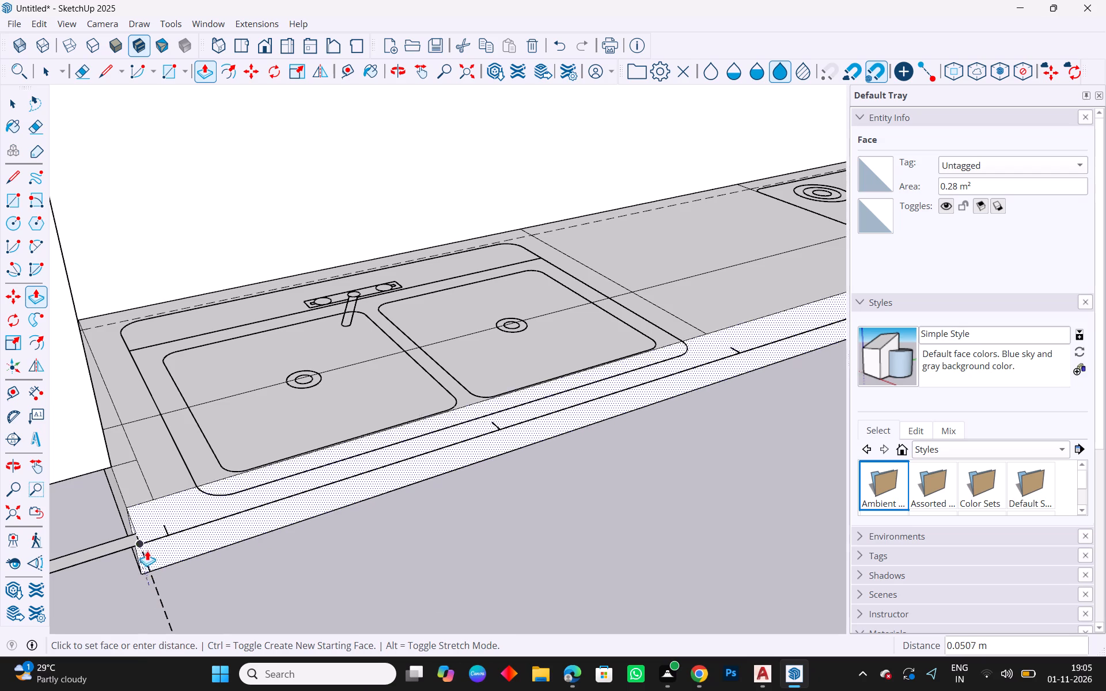
drag(147, 550, 124, 525)
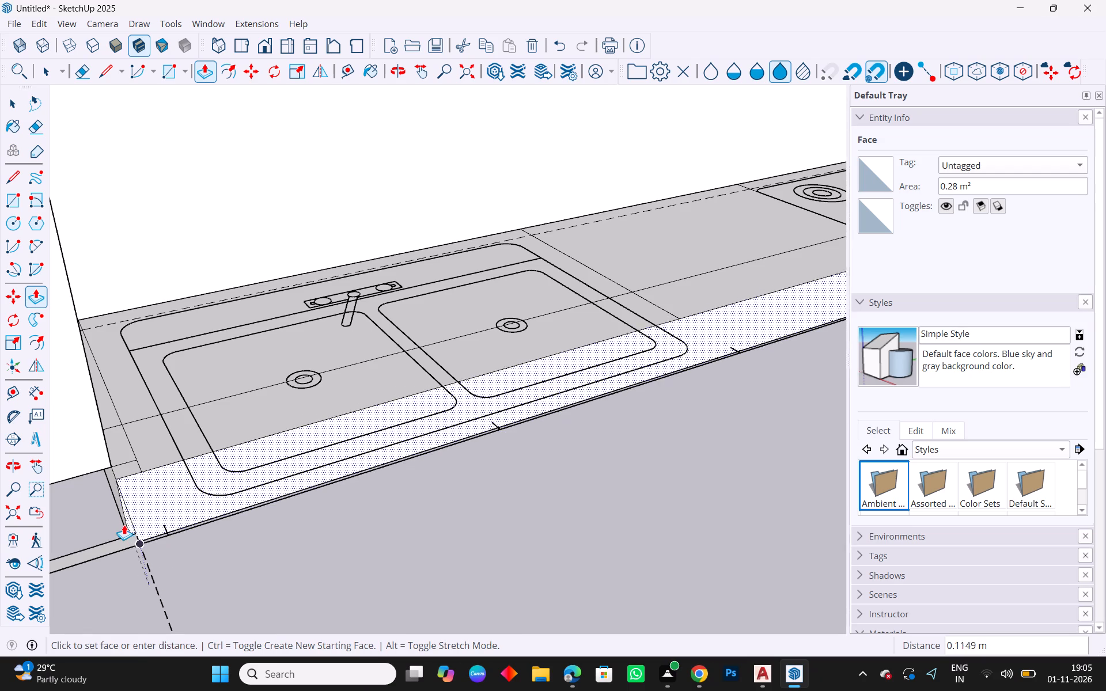
drag(124, 525, 121, 523)
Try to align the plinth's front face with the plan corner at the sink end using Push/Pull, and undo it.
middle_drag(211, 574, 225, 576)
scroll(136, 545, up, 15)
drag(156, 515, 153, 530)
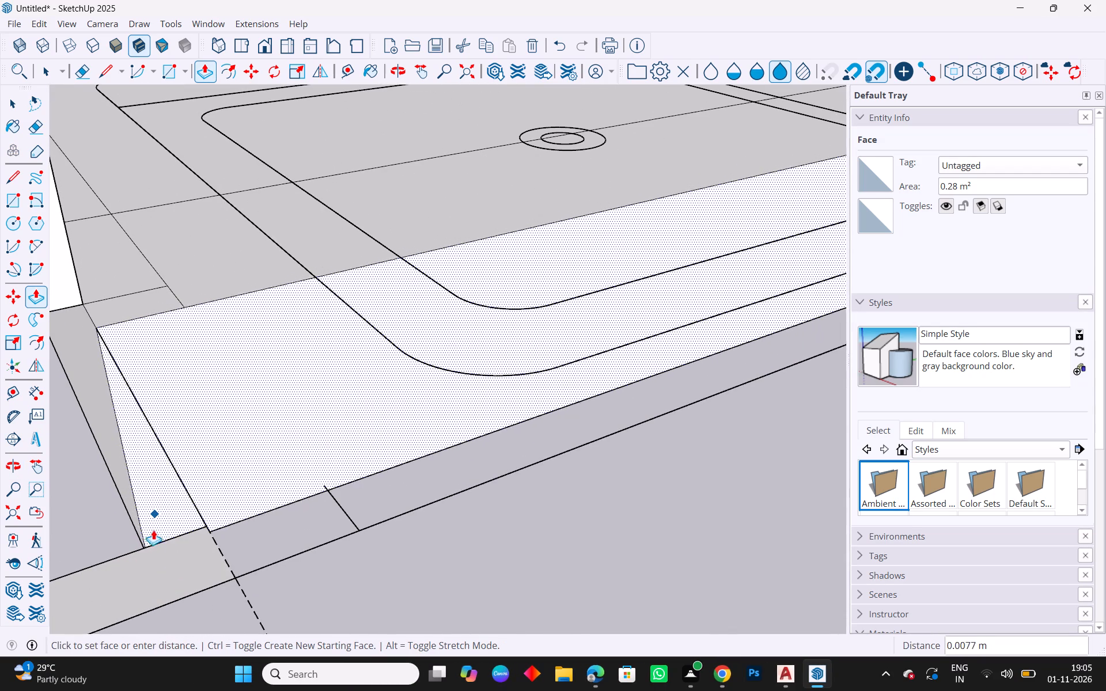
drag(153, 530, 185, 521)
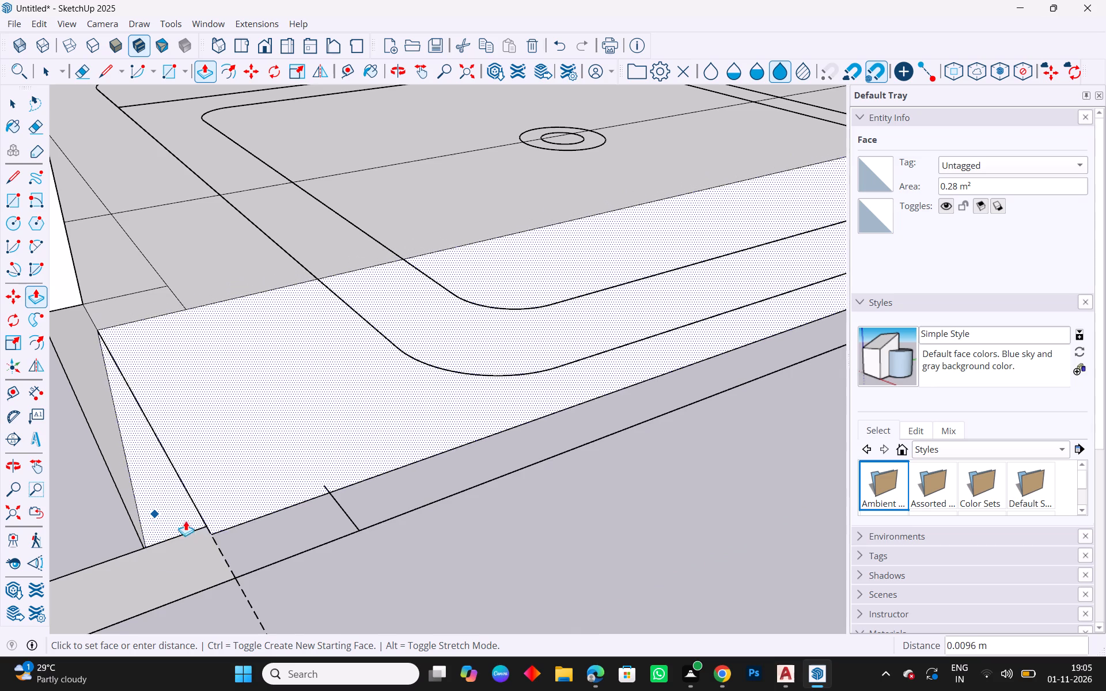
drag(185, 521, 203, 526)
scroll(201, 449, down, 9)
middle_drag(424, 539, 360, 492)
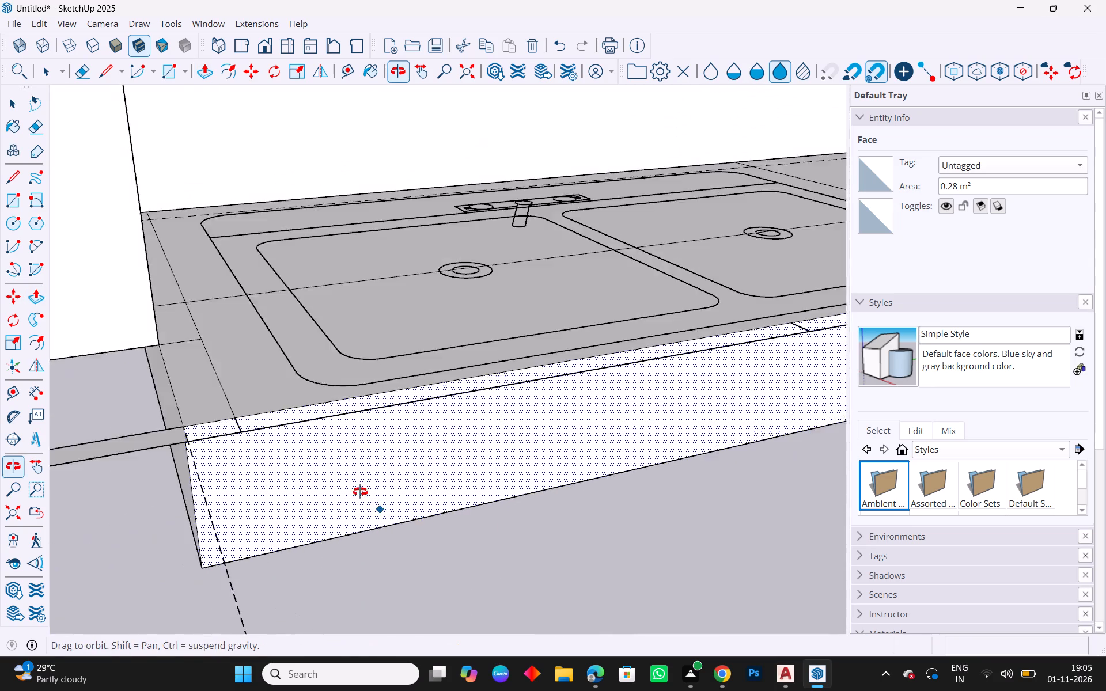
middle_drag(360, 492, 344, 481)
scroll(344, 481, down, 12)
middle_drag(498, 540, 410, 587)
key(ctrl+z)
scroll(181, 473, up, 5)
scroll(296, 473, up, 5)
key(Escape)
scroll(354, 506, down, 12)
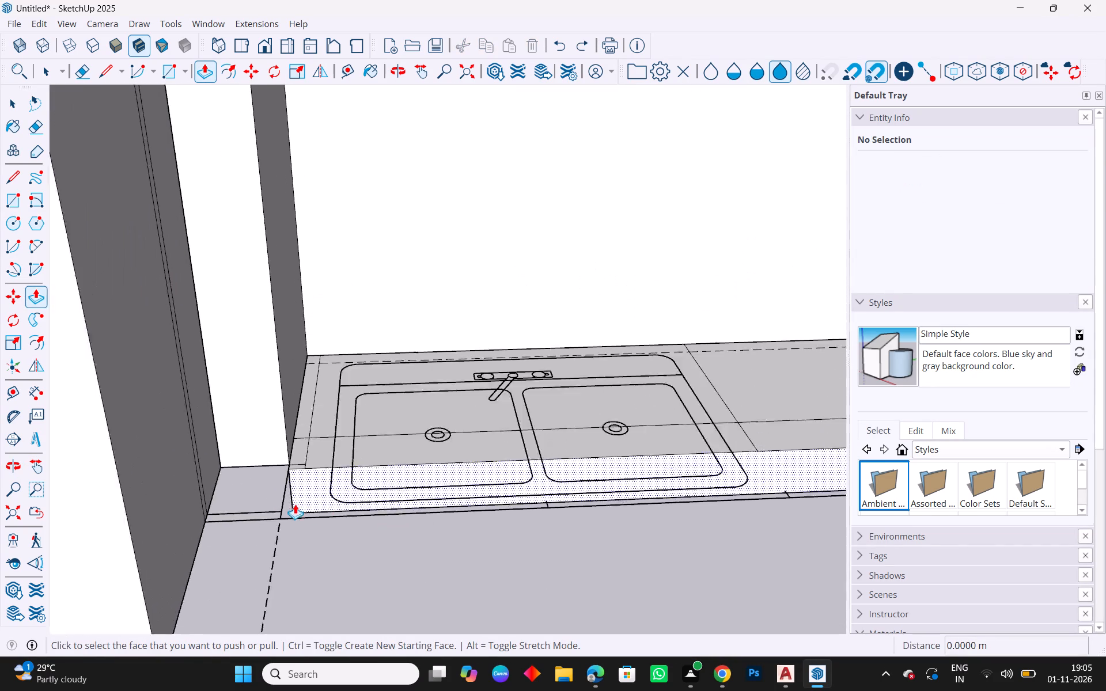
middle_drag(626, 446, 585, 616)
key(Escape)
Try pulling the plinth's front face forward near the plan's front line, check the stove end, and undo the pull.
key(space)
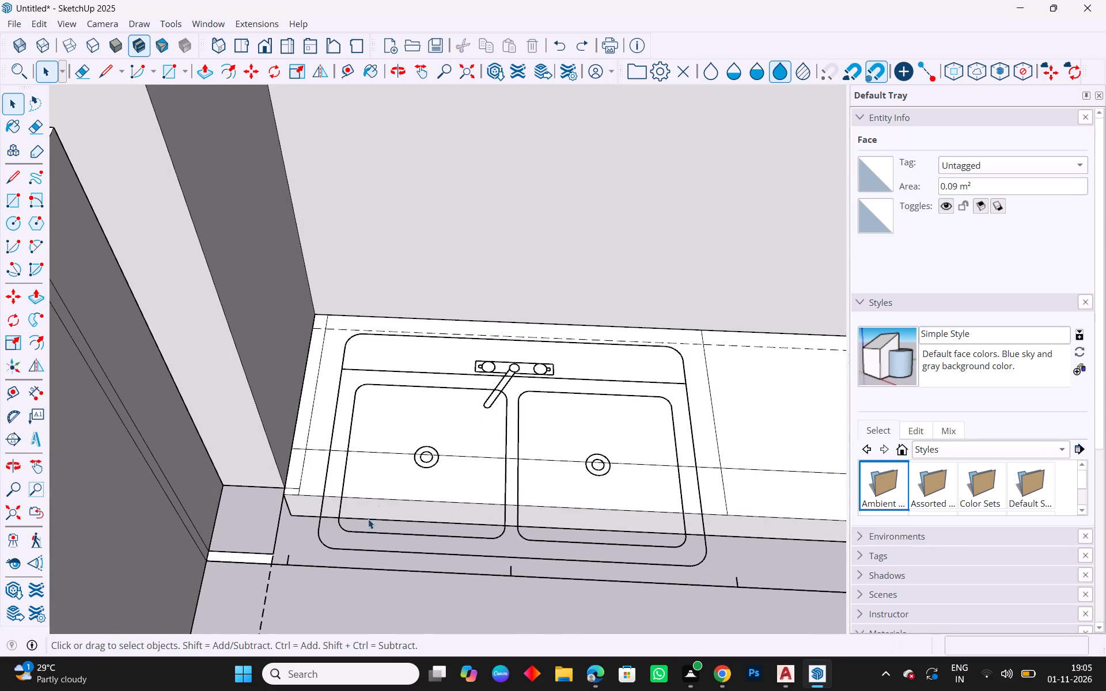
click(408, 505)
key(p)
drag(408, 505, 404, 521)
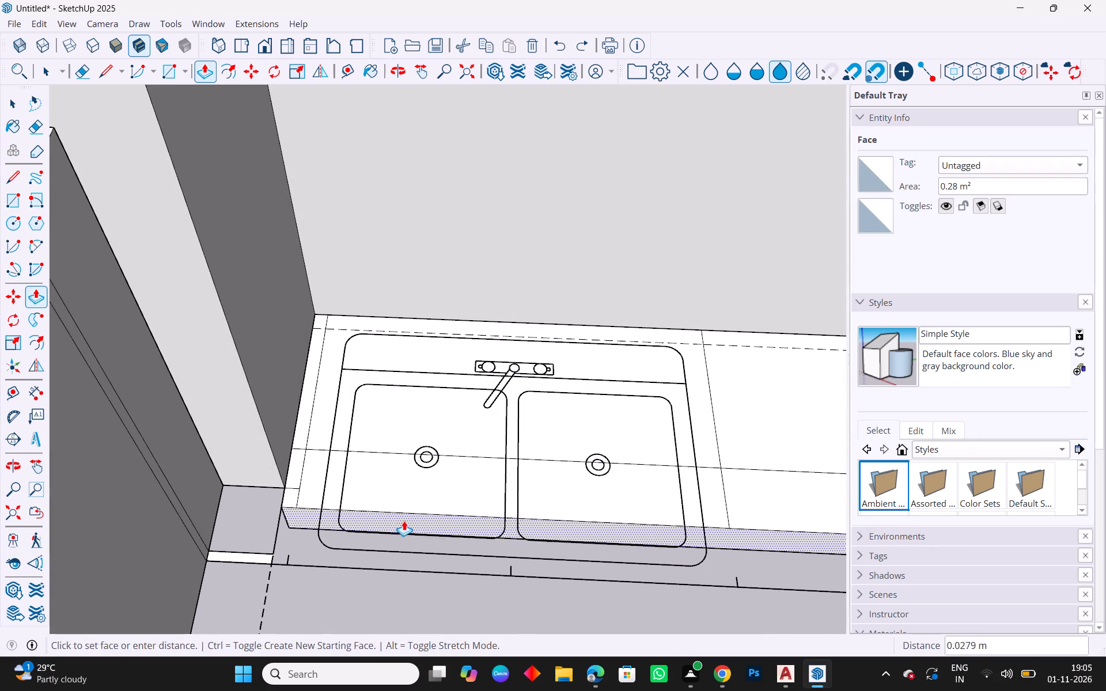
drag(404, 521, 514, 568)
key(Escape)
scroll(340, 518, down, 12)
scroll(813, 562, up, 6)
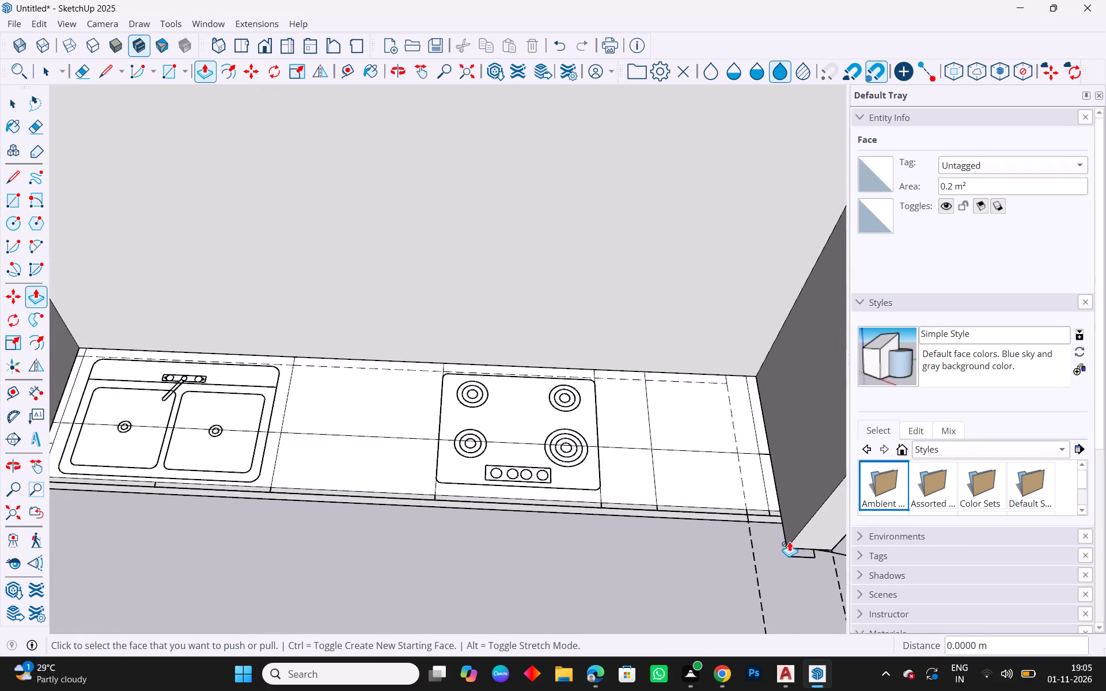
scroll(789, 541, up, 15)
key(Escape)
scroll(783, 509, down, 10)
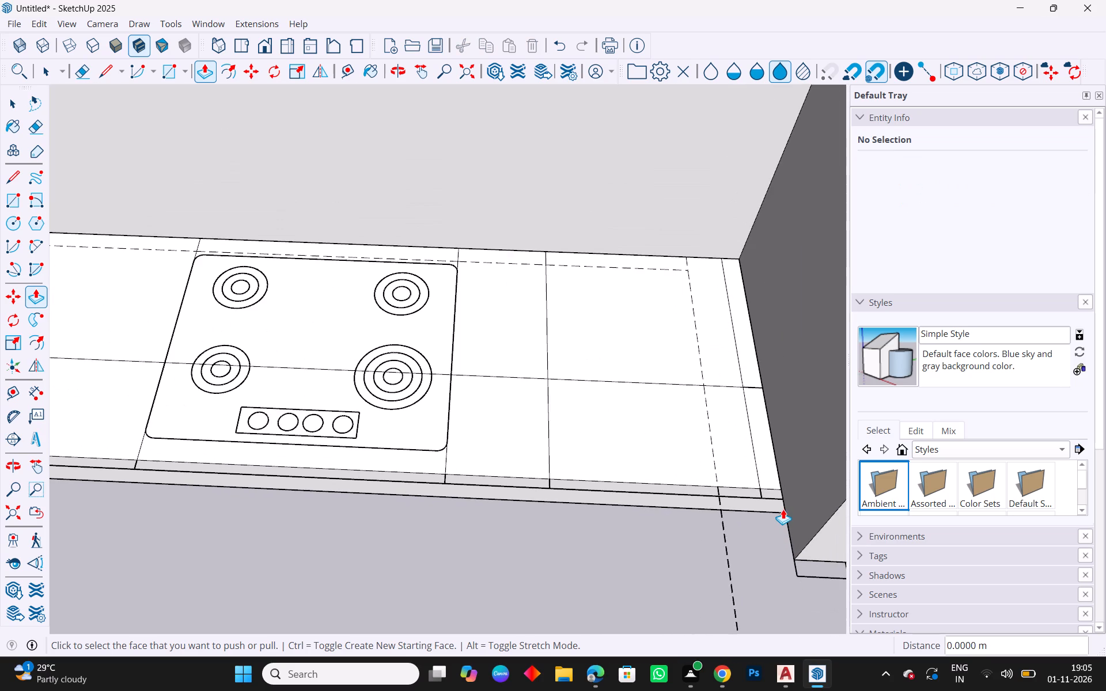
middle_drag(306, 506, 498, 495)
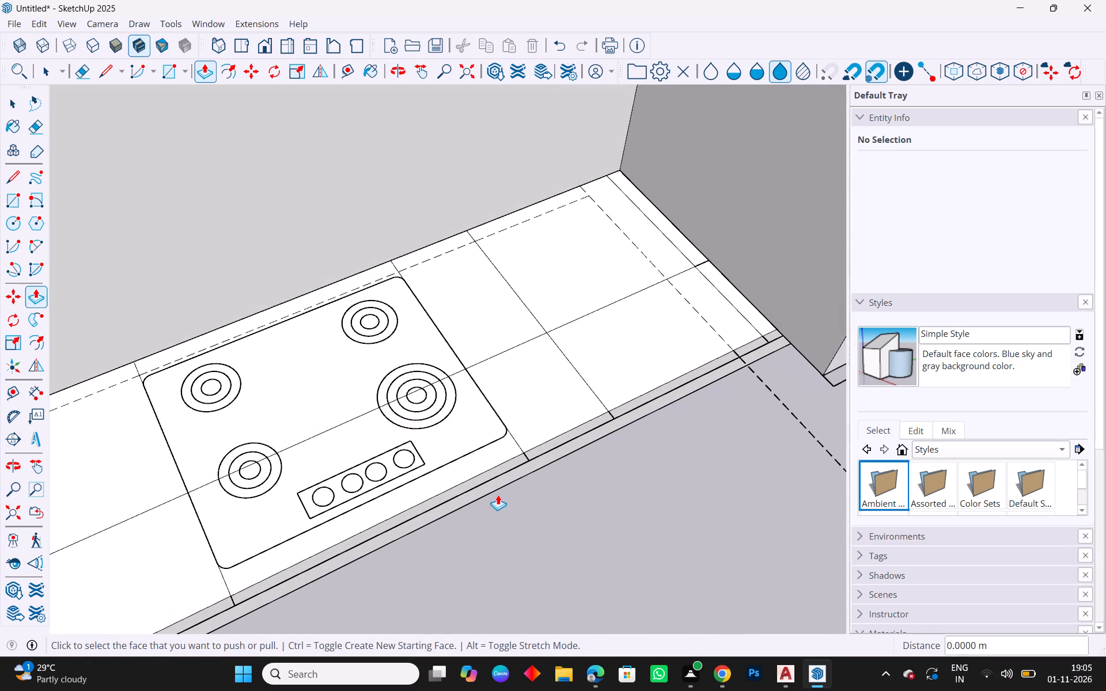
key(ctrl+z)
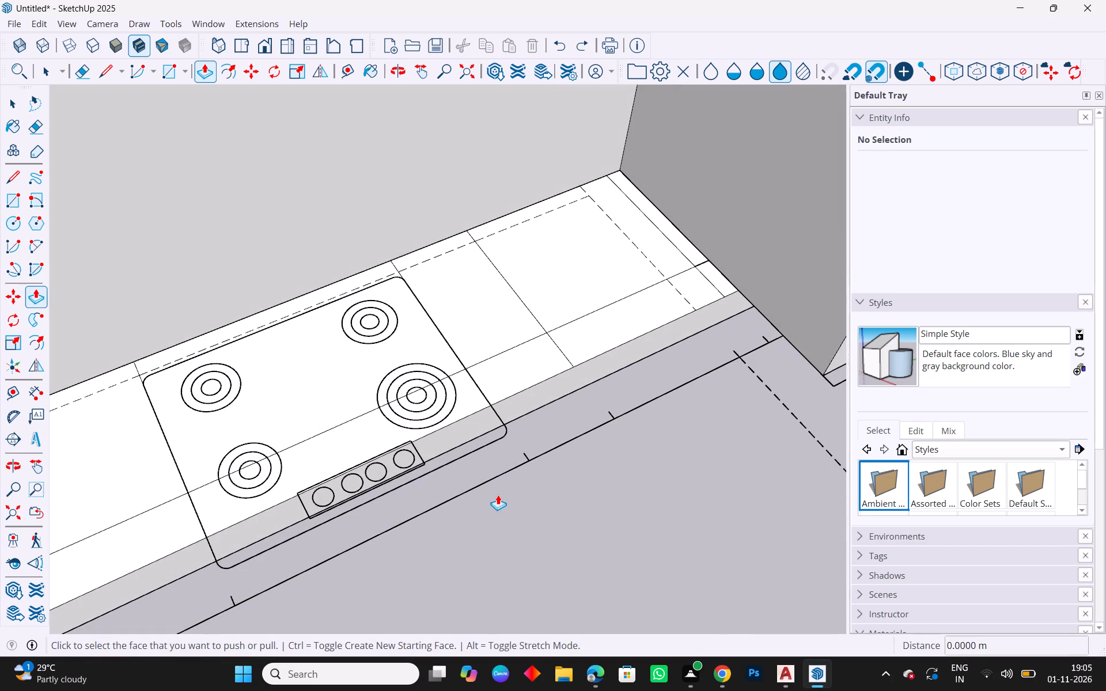
Draw a 2.65 m line along the counter front from the sink end, continuing with a short segment to the stove-side wall.
scroll(528, 397, down, 9)
middle_drag(664, 492, 488, 538)
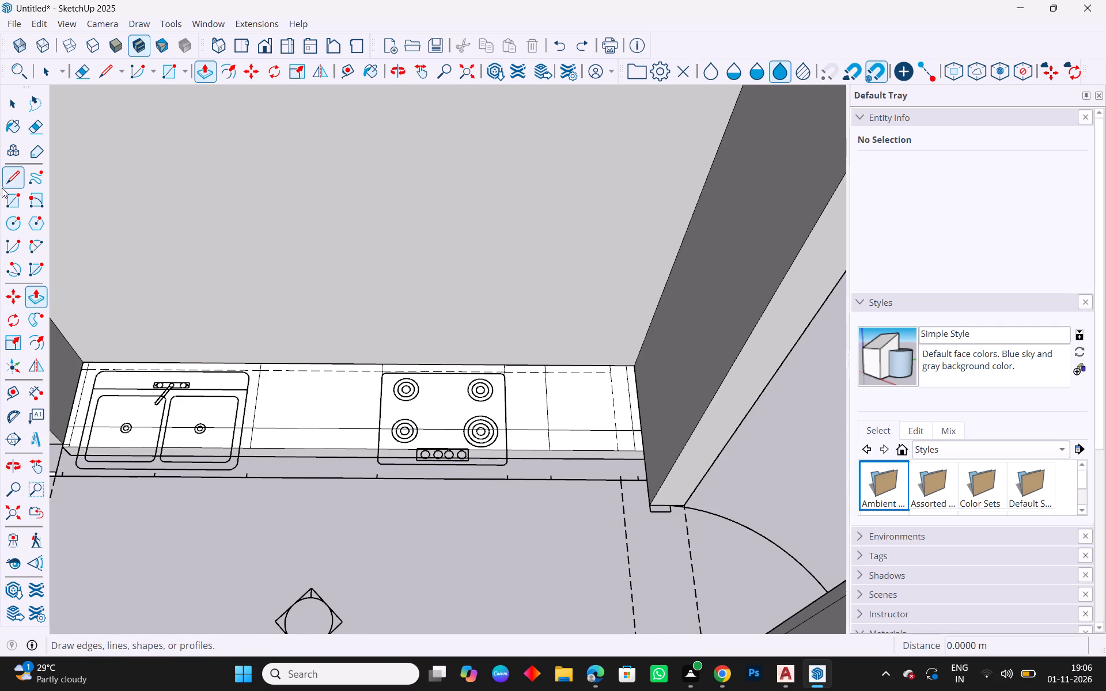
click(16, 177)
scroll(55, 470, up, 1)
click(62, 473)
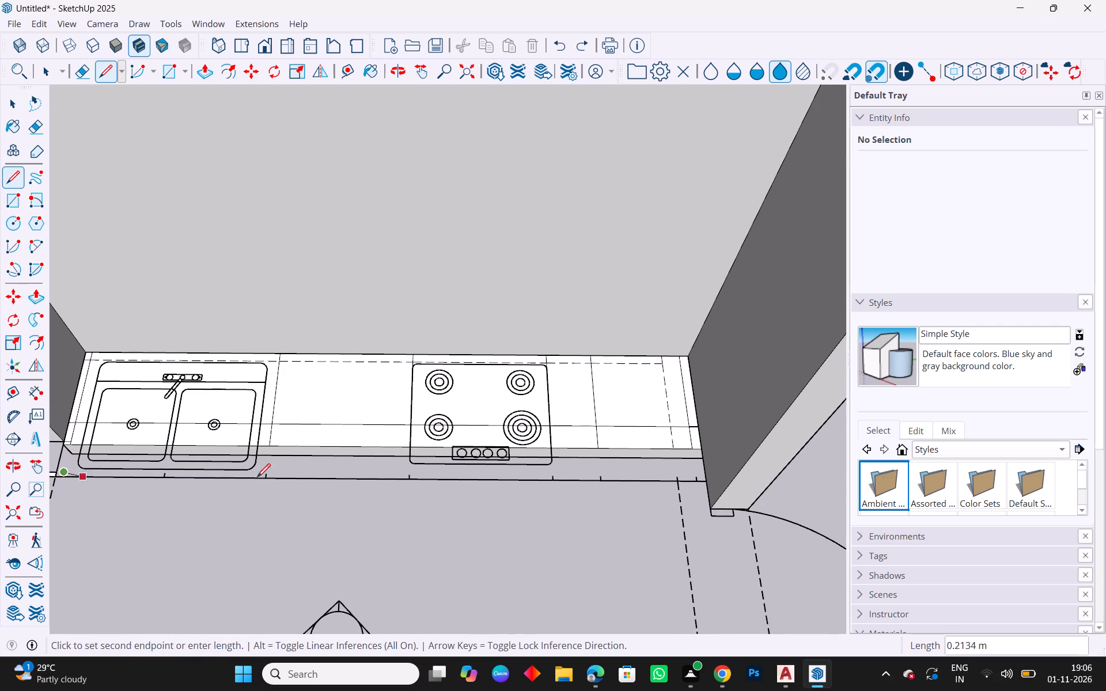
click(697, 475)
click(711, 475)
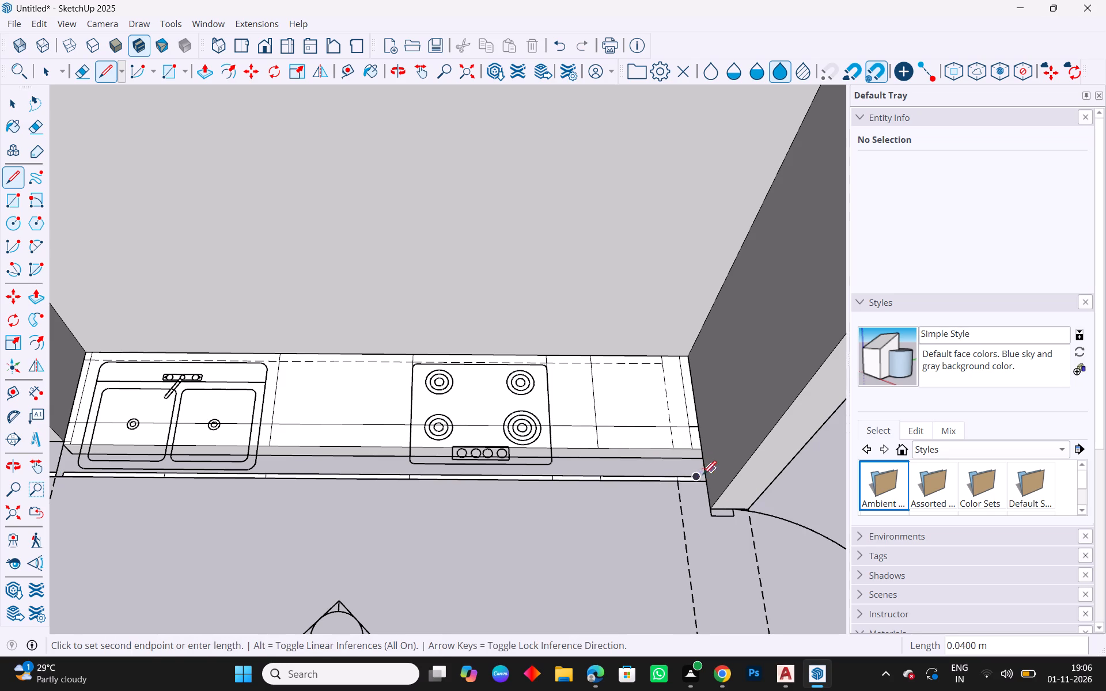
drag(698, 476, 707, 477)
click(705, 477)
key(Escape)
key(space)
key(Escape)
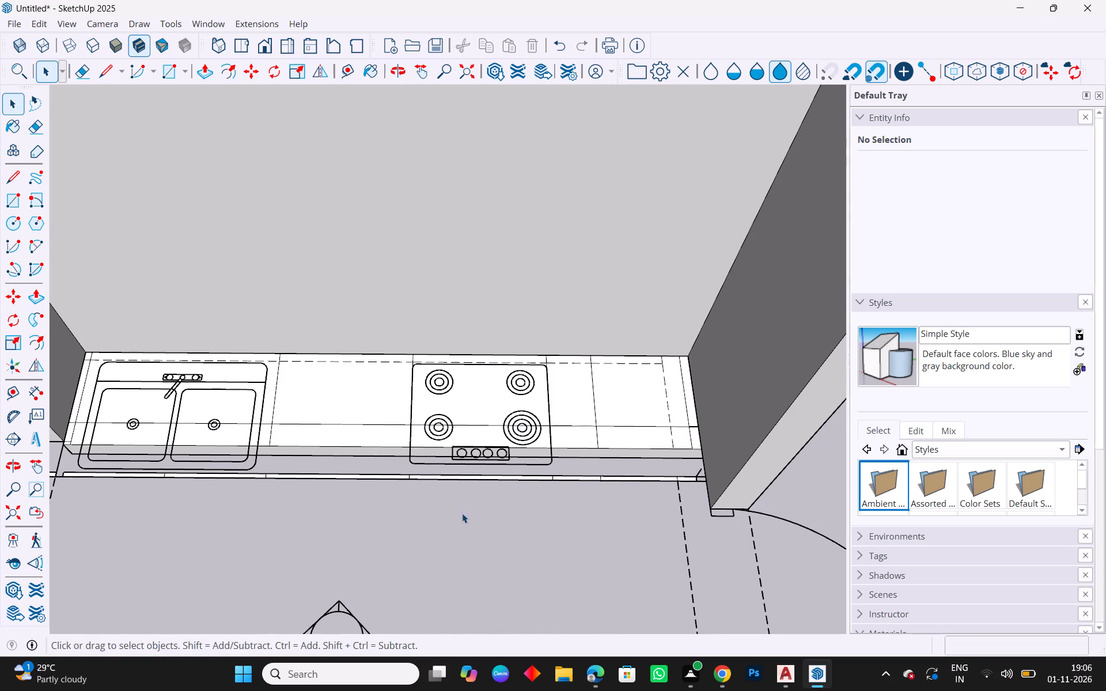
Delete the stray diagonal edge and the leftover piece of the front strip beside the stove-side wall.
middle_drag(462, 513, 416, 496)
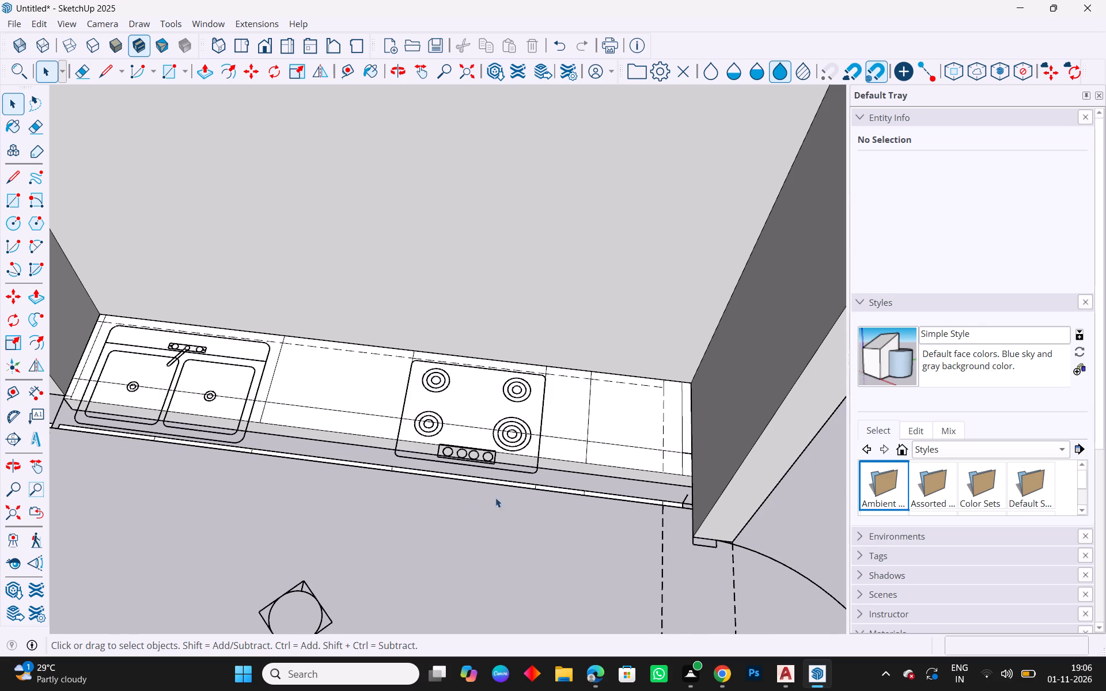
scroll(660, 465, up, 7)
middle_drag(642, 594, 637, 528)
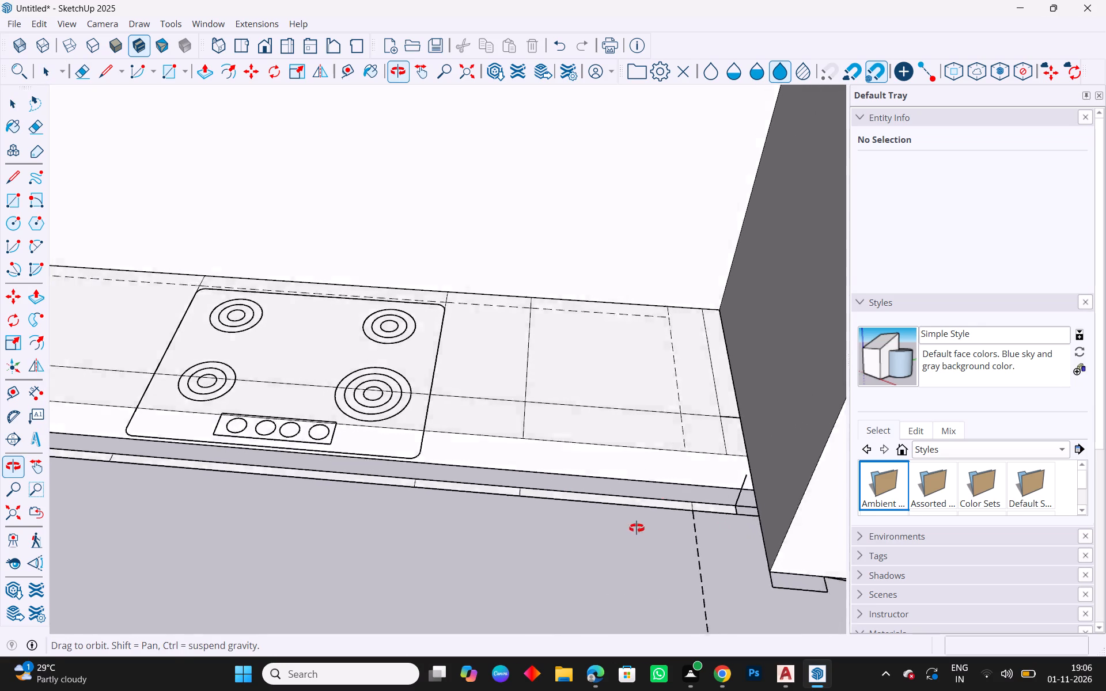
middle_drag(637, 528, 612, 577)
click(710, 546)
key(Delete)
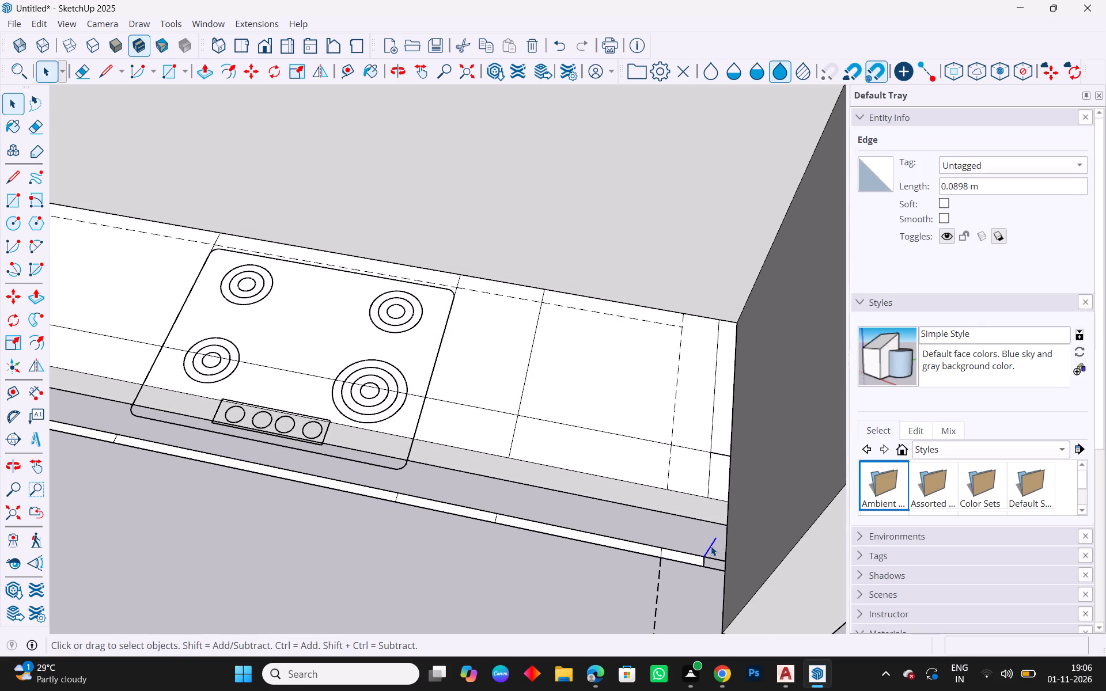
scroll(696, 568, up, 3)
click(706, 560)
key(Delete)
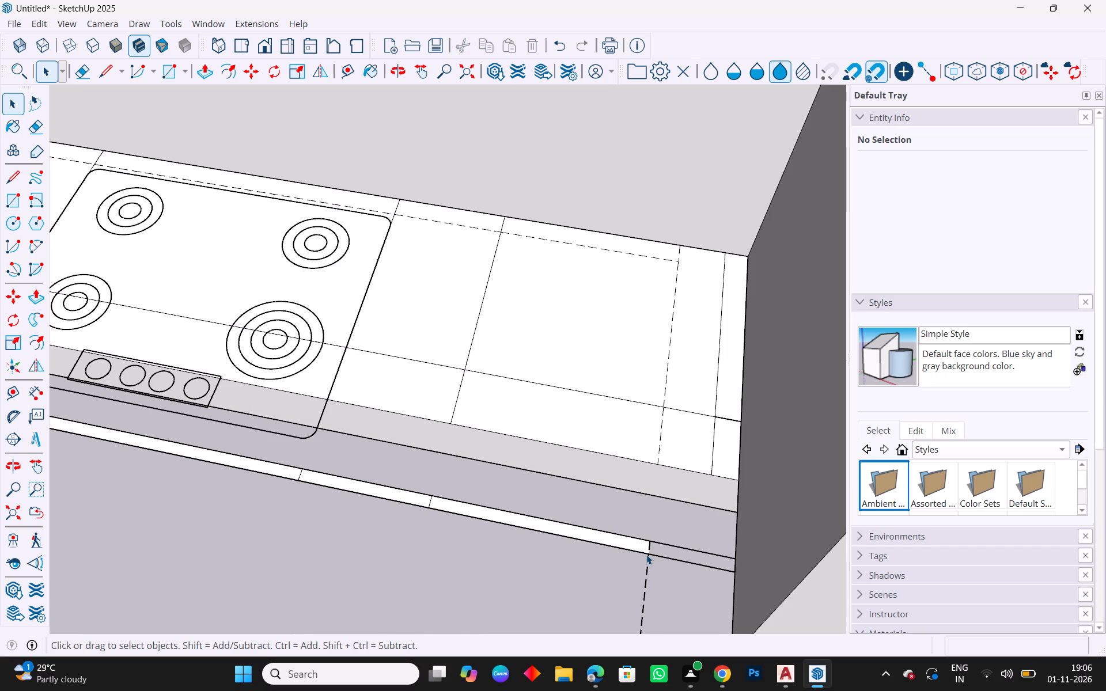
Delete the tiny leftover face of the front strip at the sink-side corner.
scroll(828, 451, down, 8)
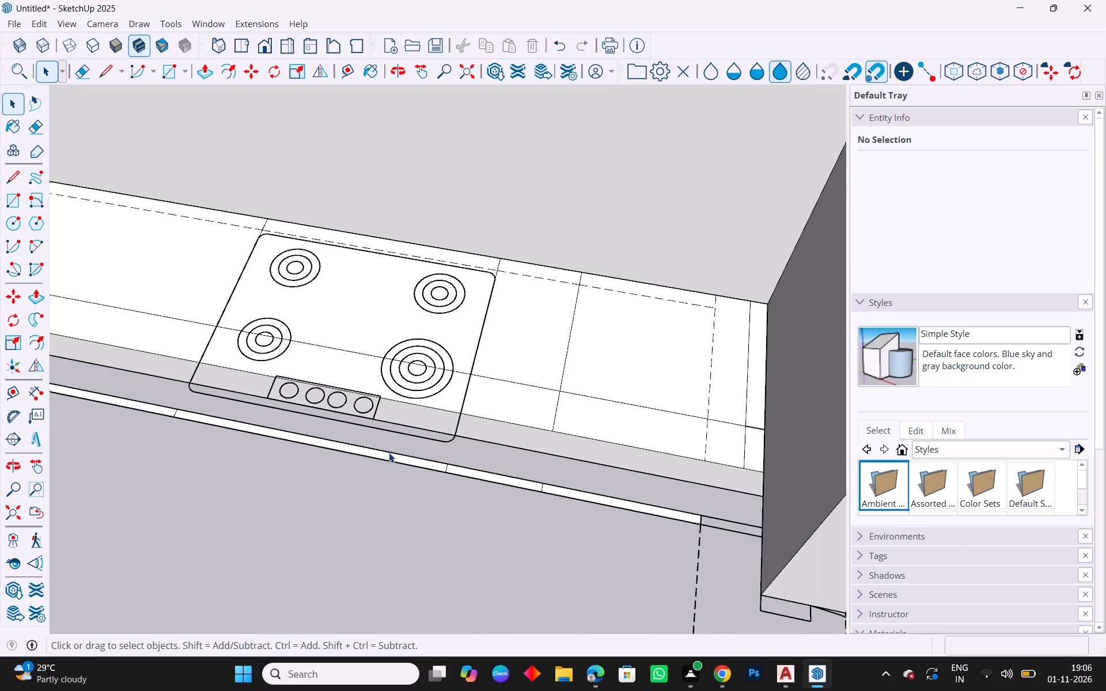
scroll(389, 453, down, 6)
middle_drag(269, 518, 382, 525)
scroll(128, 511, up, 8)
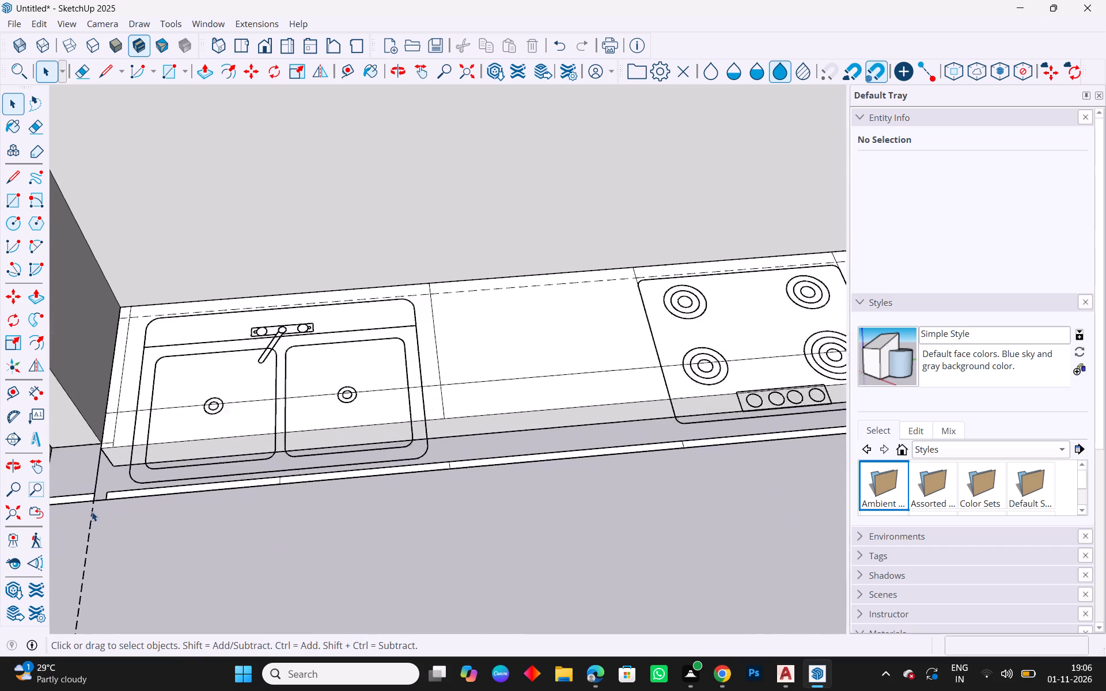
scroll(92, 511, up, 8)
click(88, 482)
key(Delete)
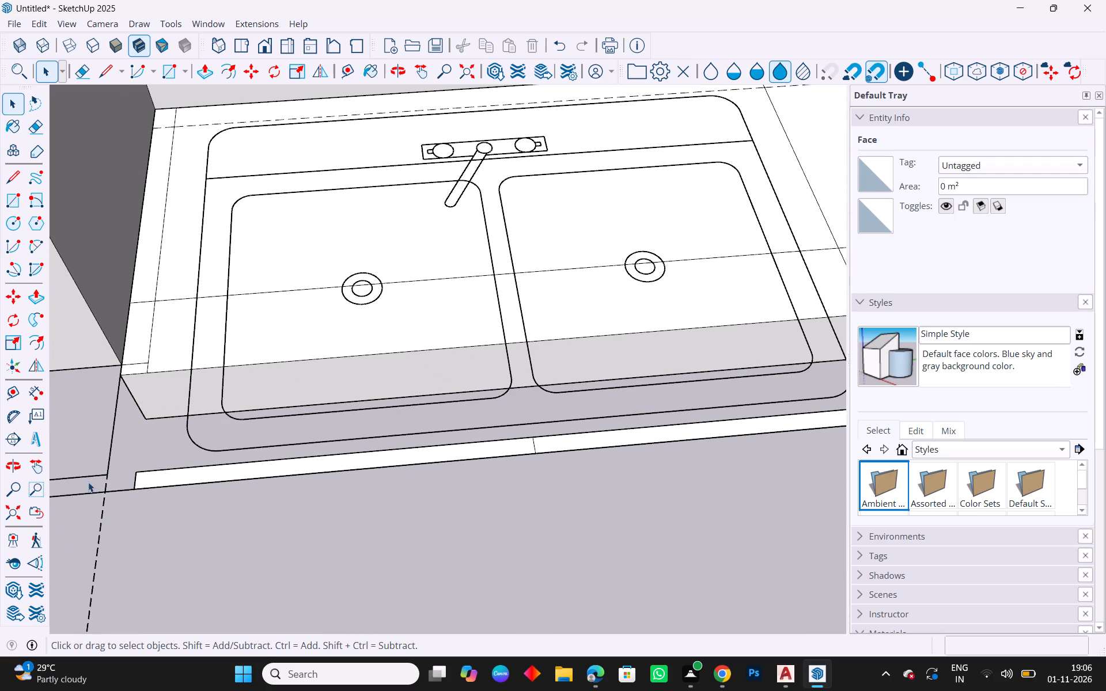
scroll(223, 493, down, 9)
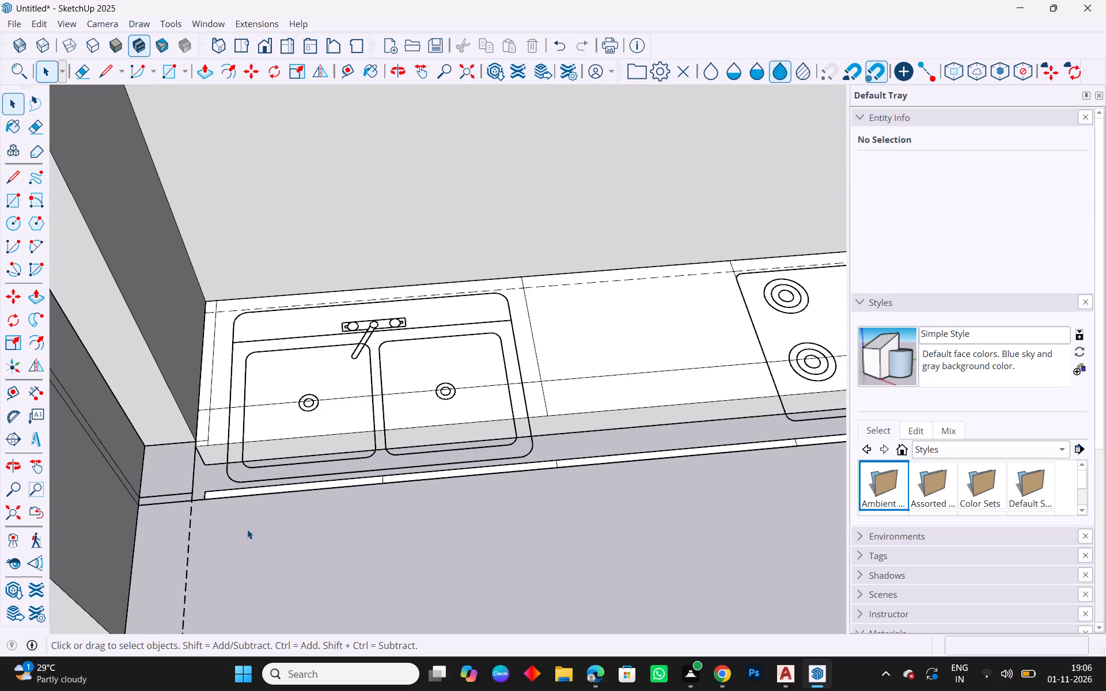
key(Escape)
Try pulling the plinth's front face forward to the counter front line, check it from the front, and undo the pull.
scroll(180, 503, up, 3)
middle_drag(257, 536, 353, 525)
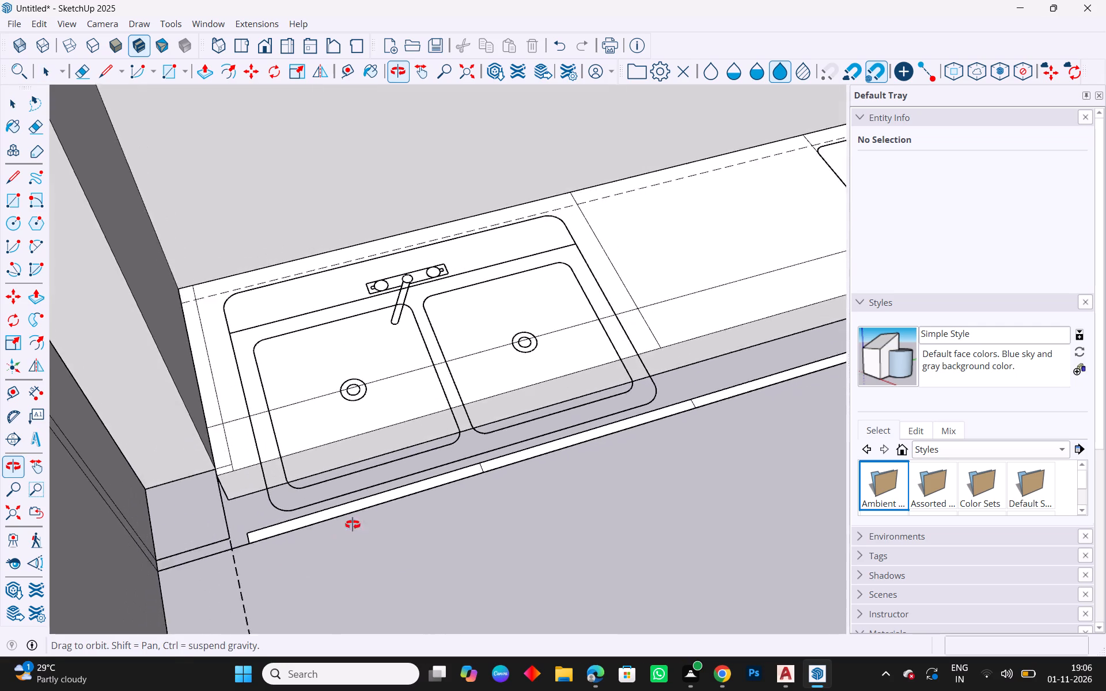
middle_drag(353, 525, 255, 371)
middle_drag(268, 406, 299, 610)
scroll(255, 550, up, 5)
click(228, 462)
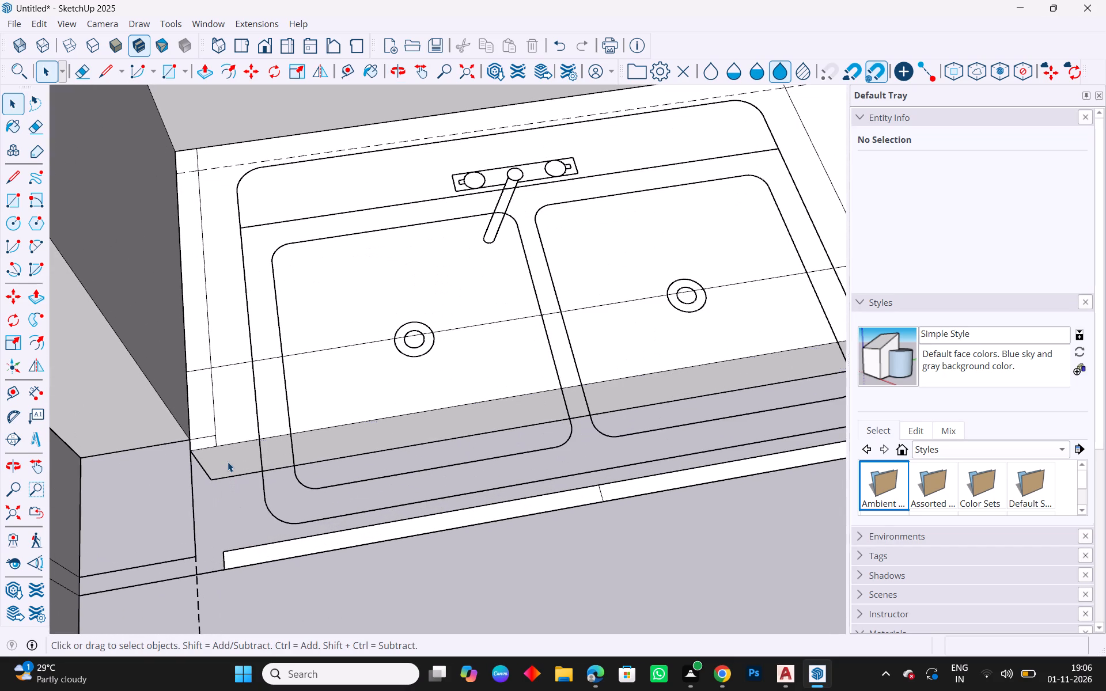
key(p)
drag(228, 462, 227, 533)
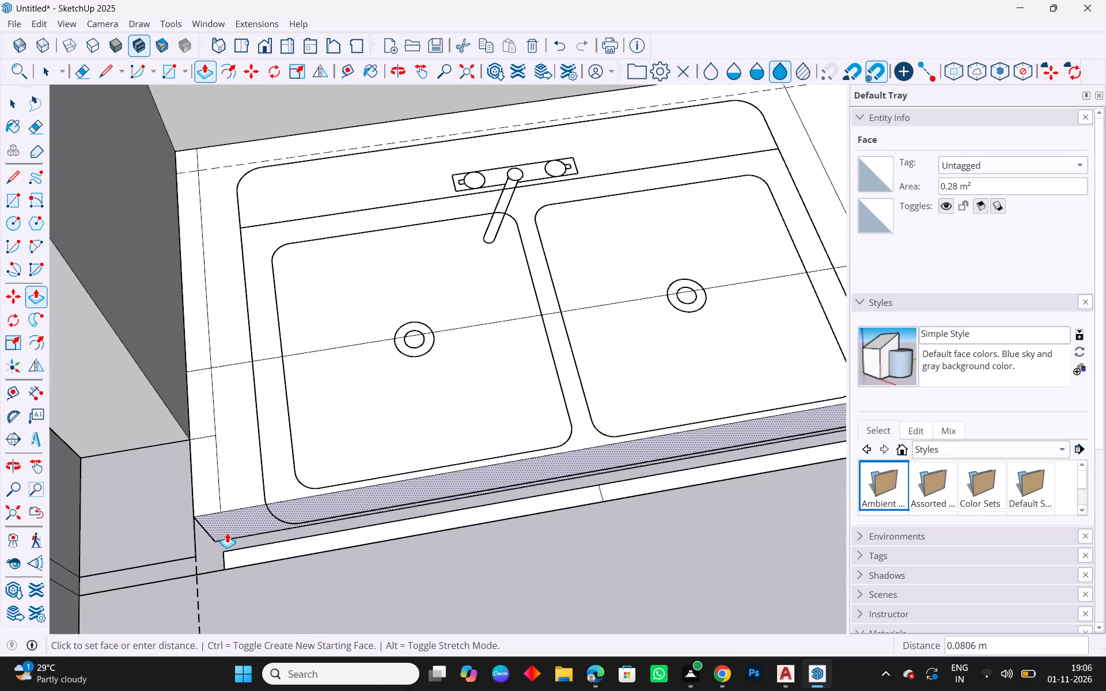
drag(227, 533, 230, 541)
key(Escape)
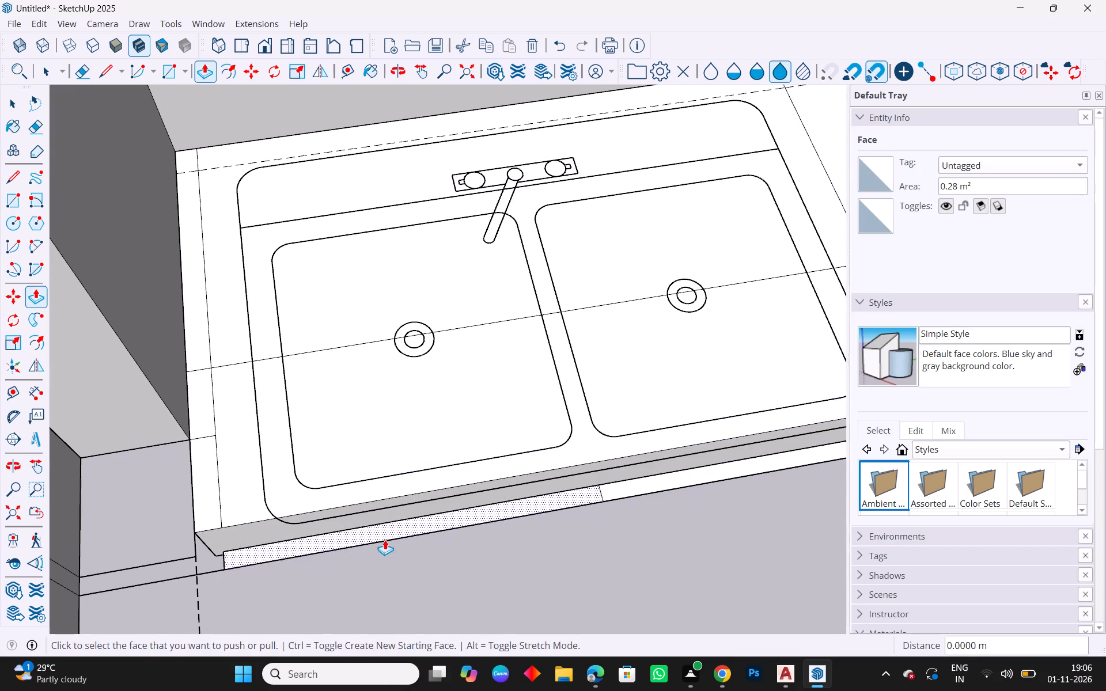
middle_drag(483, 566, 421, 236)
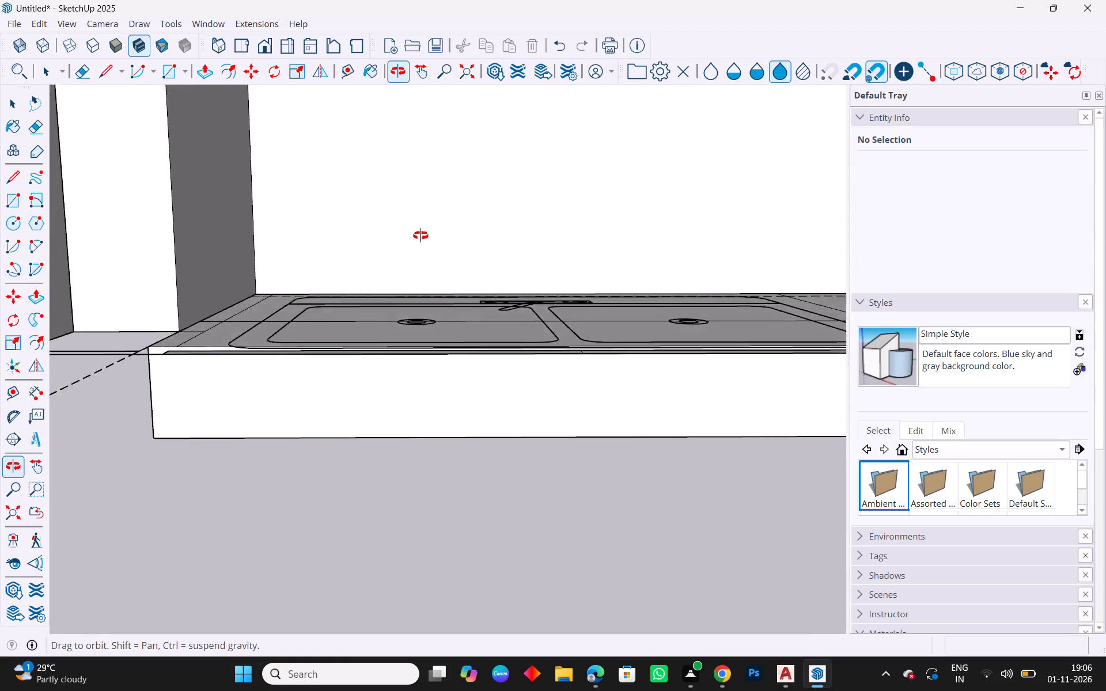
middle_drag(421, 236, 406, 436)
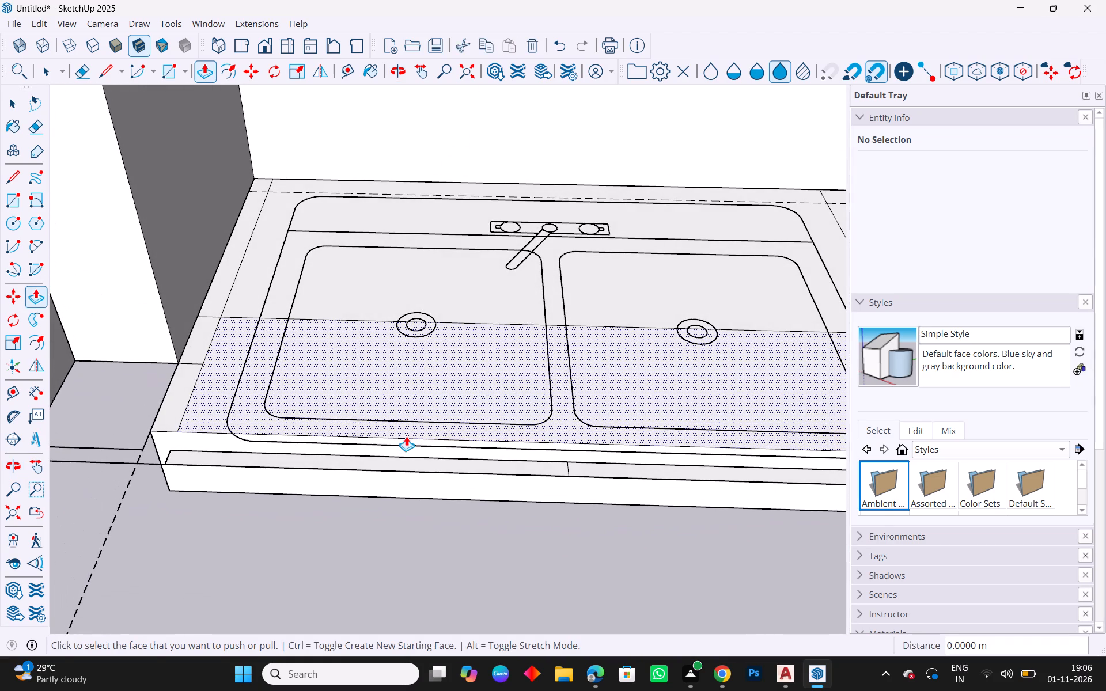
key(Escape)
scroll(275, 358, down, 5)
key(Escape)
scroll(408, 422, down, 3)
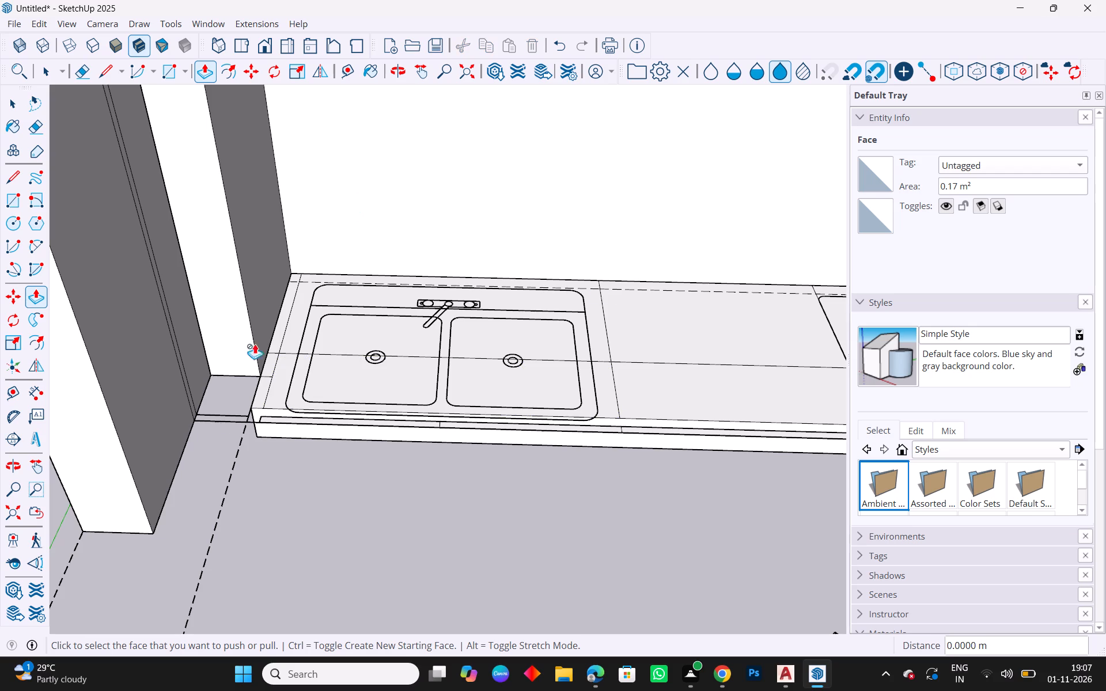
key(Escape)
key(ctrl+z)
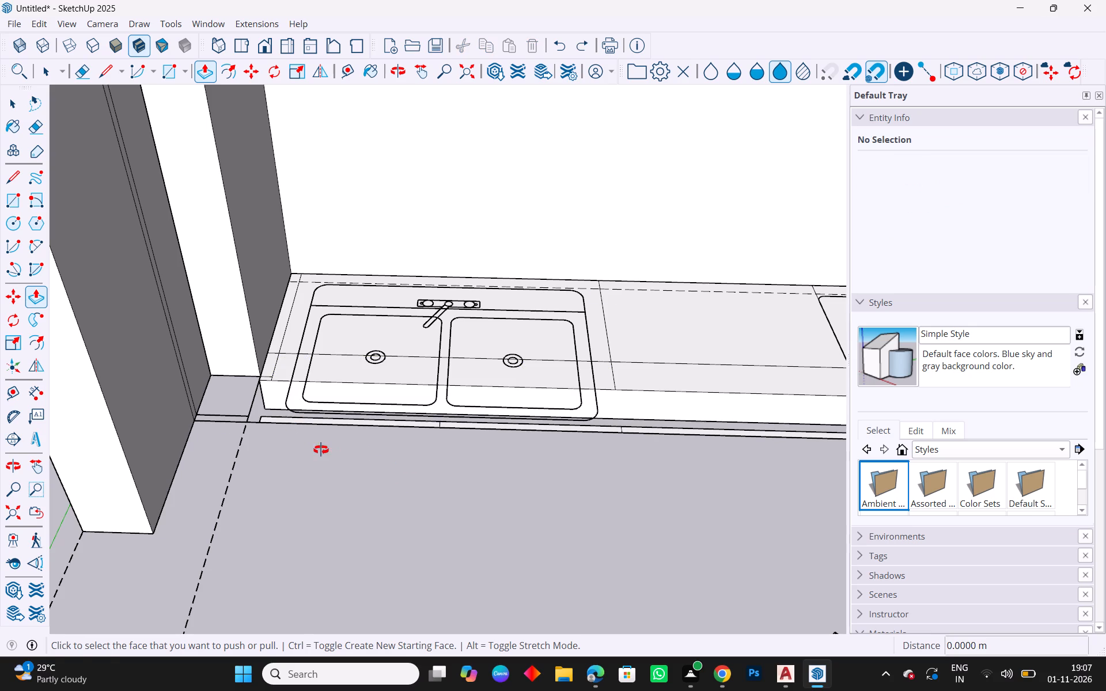
Pull the plinth's front face forward about 0.13 m to the plan's counter front line at the sink end.
middle_drag(320, 449, 373, 599)
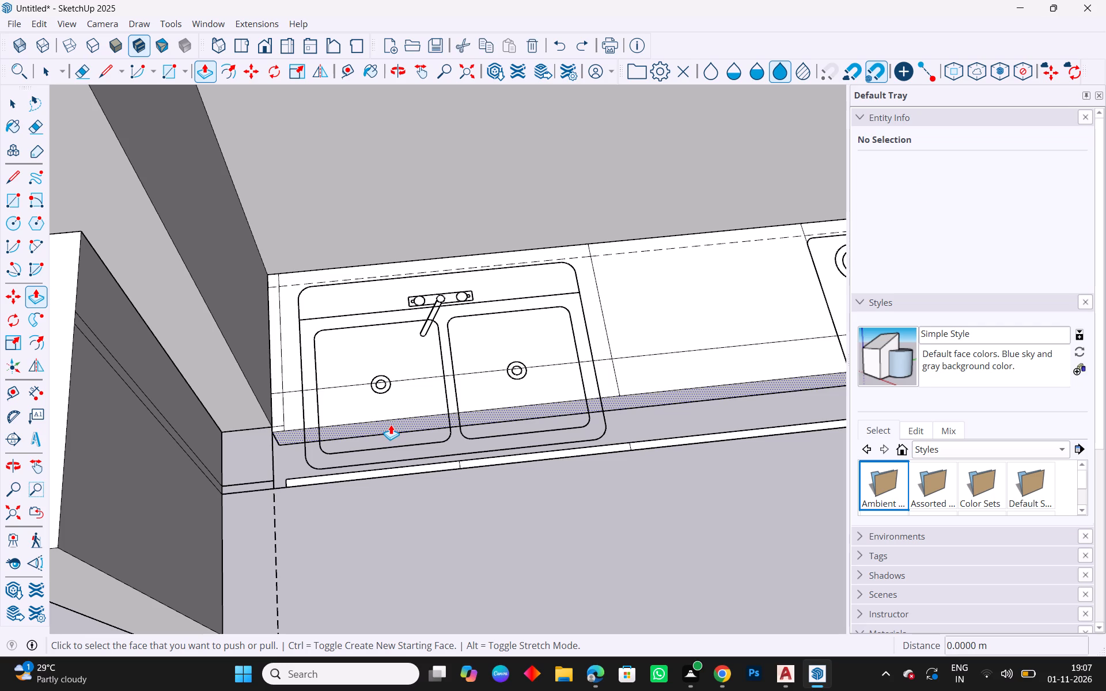
drag(391, 424, 391, 445)
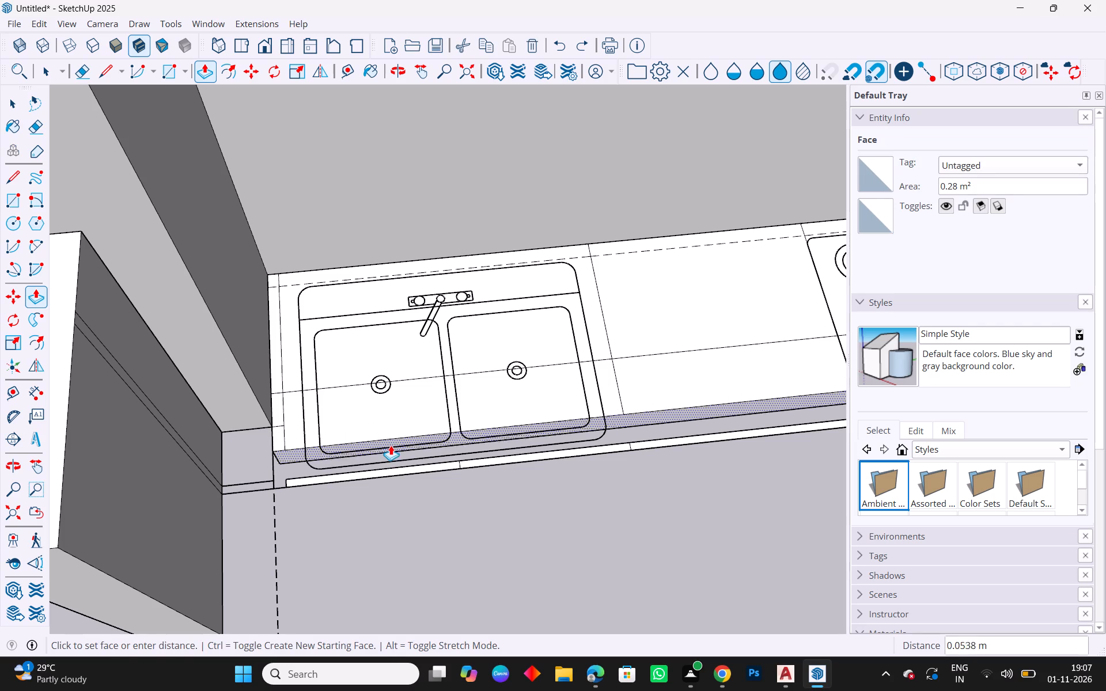
drag(391, 445, 271, 479)
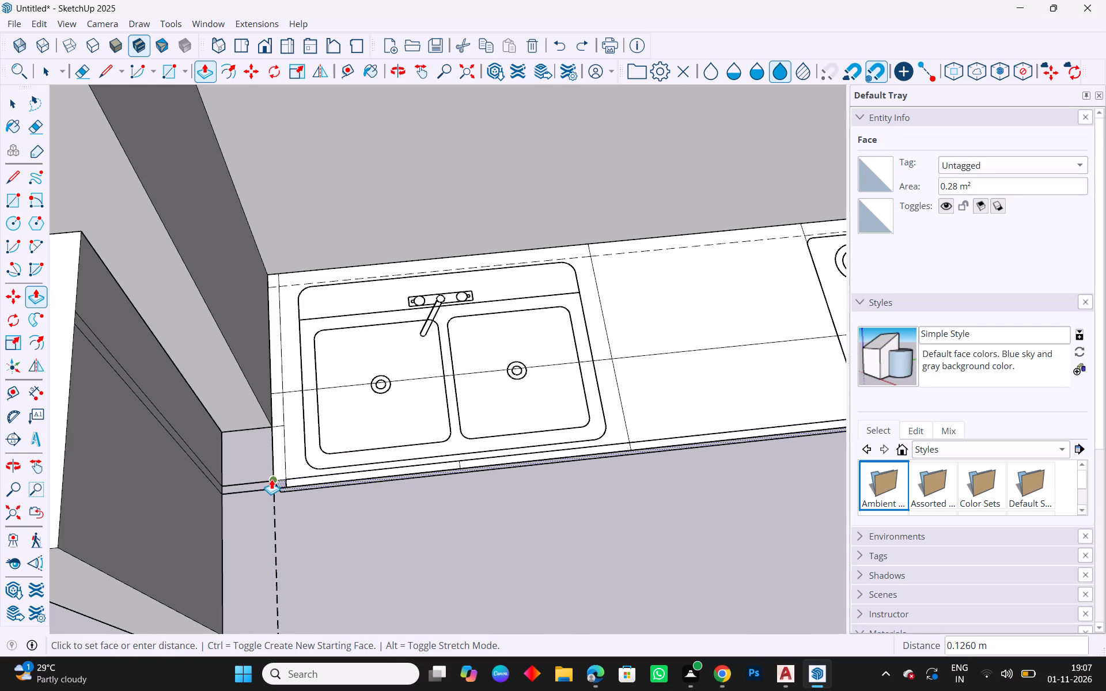
drag(271, 479, 273, 477)
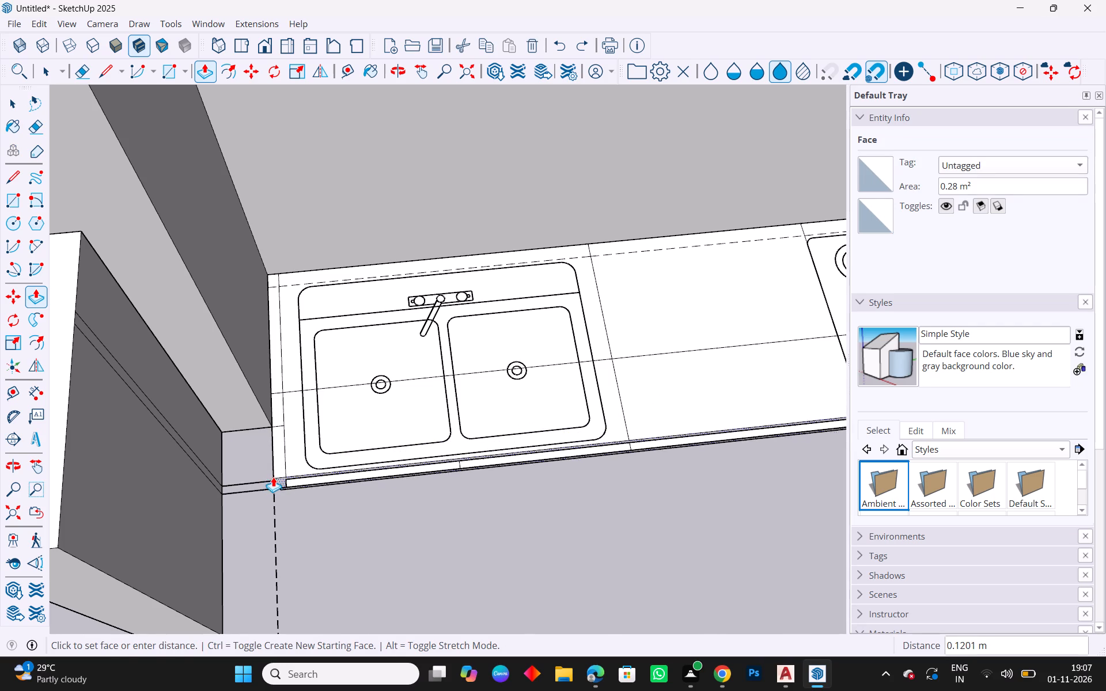
drag(273, 477, 272, 479)
key(Escape)
key(space)
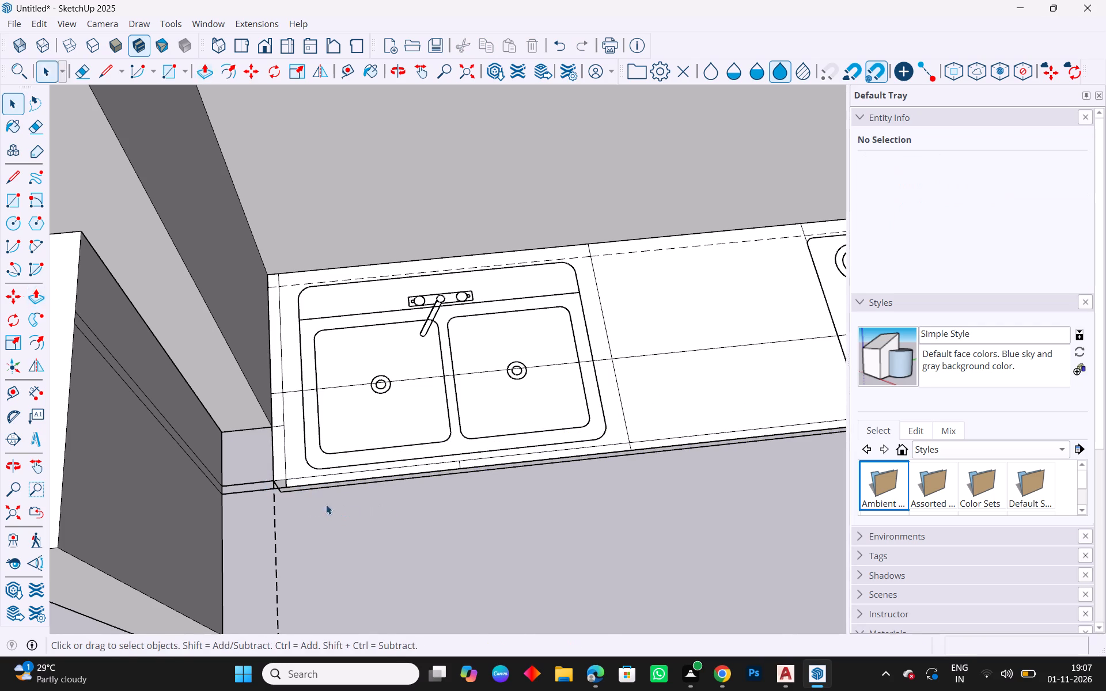
Examine the extended plinth along its whole front and at the sink-side corner from several angles.
middle_drag(332, 506, 361, 373)
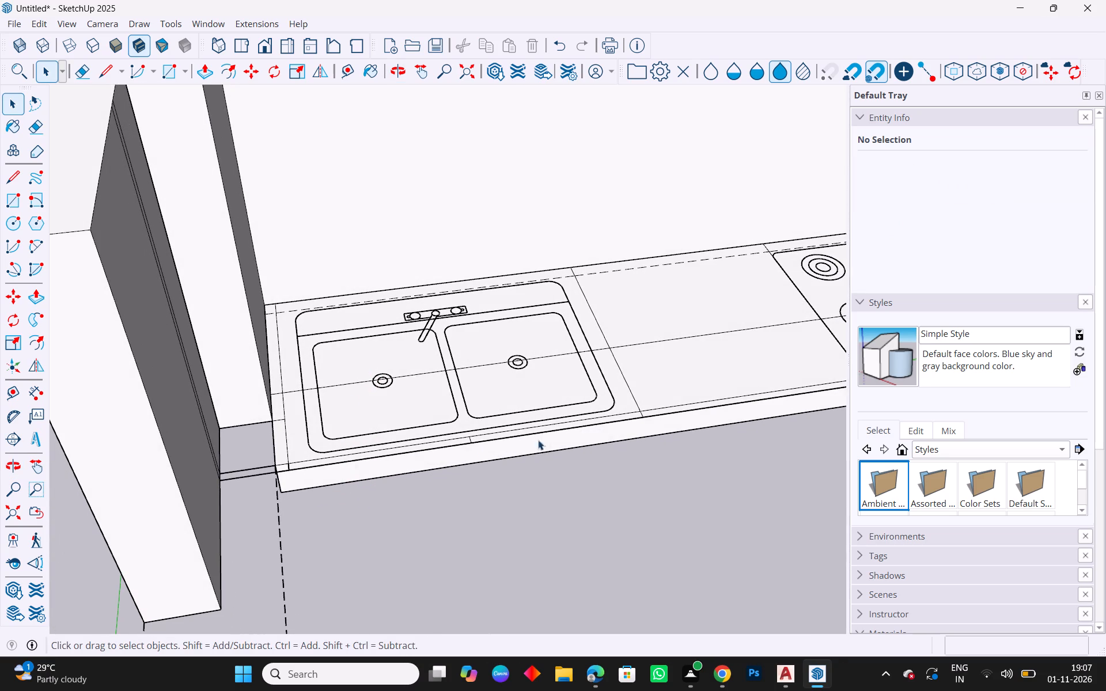
scroll(567, 435, down, 20)
scroll(567, 435, down, 11)
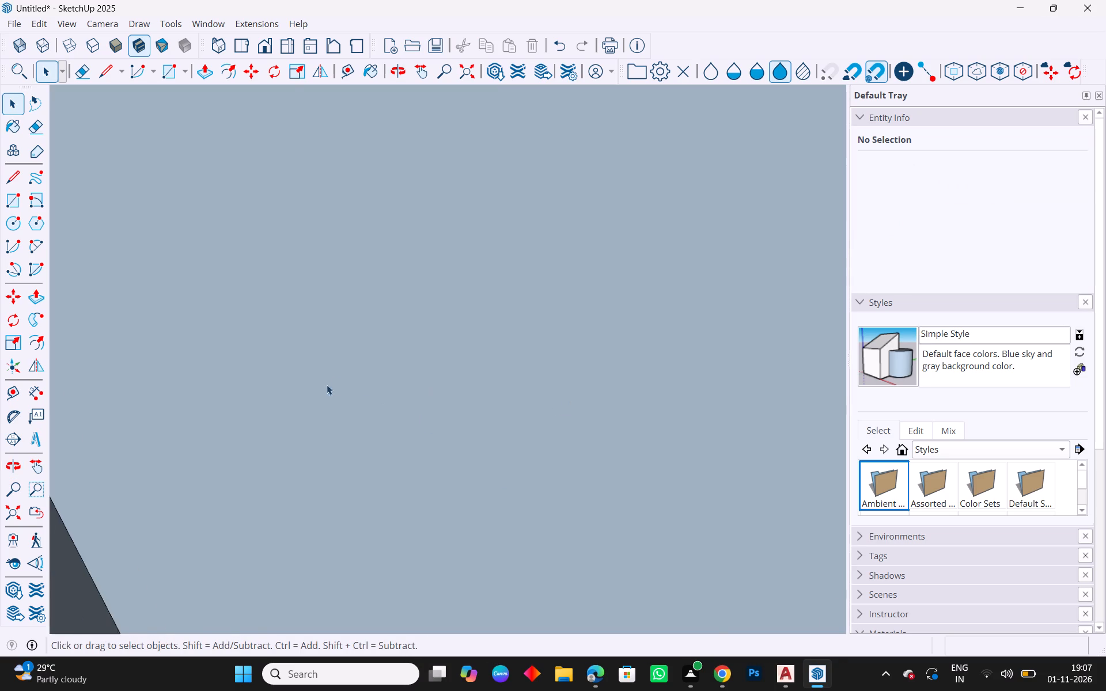
scroll(327, 385, down, 15)
middle_drag(548, 385, 497, 466)
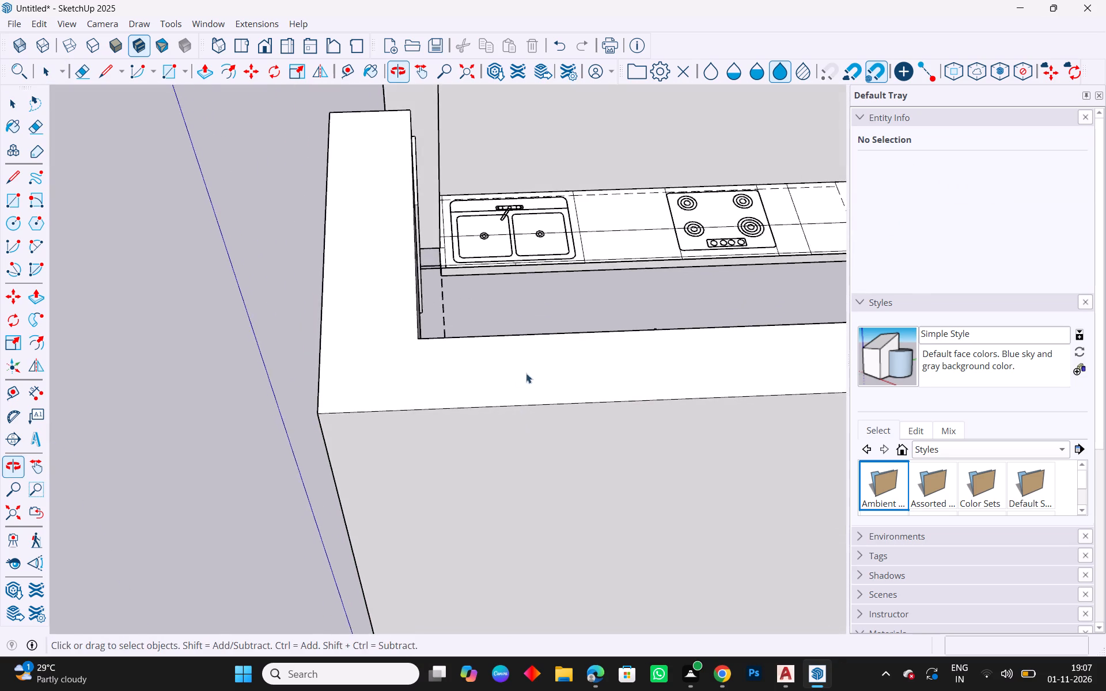
scroll(516, 370, down, 5)
middle_drag(537, 307, 513, 445)
scroll(446, 290, down, 14)
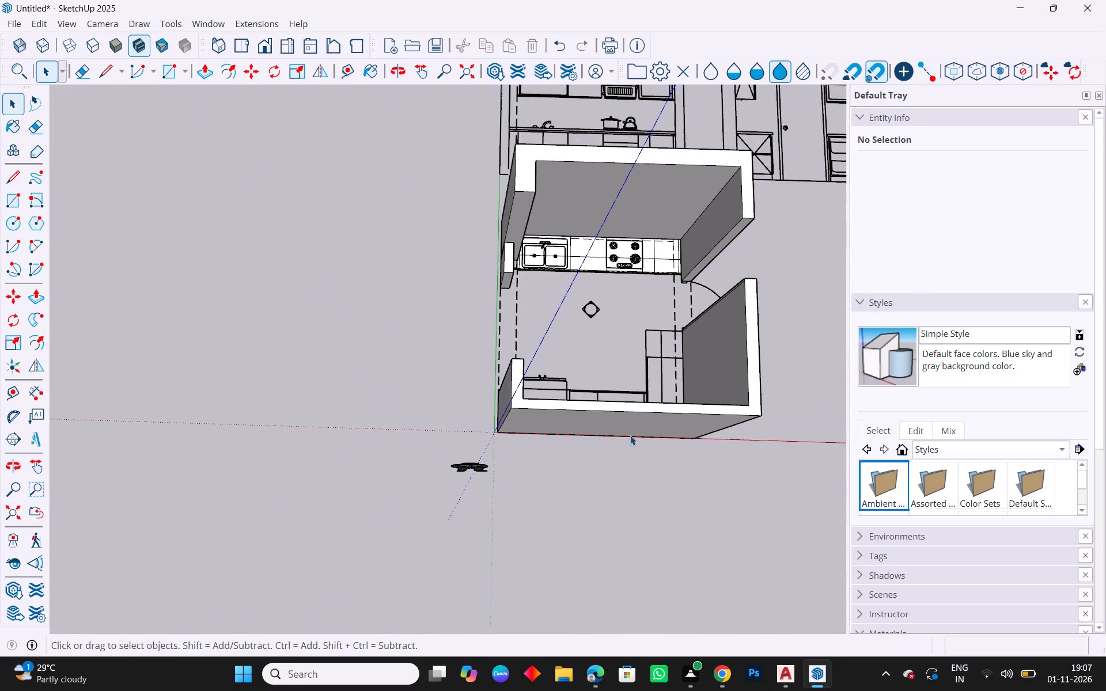
scroll(687, 296, up, 5)
scroll(641, 240, up, 6)
middle_drag(609, 362, 658, 241)
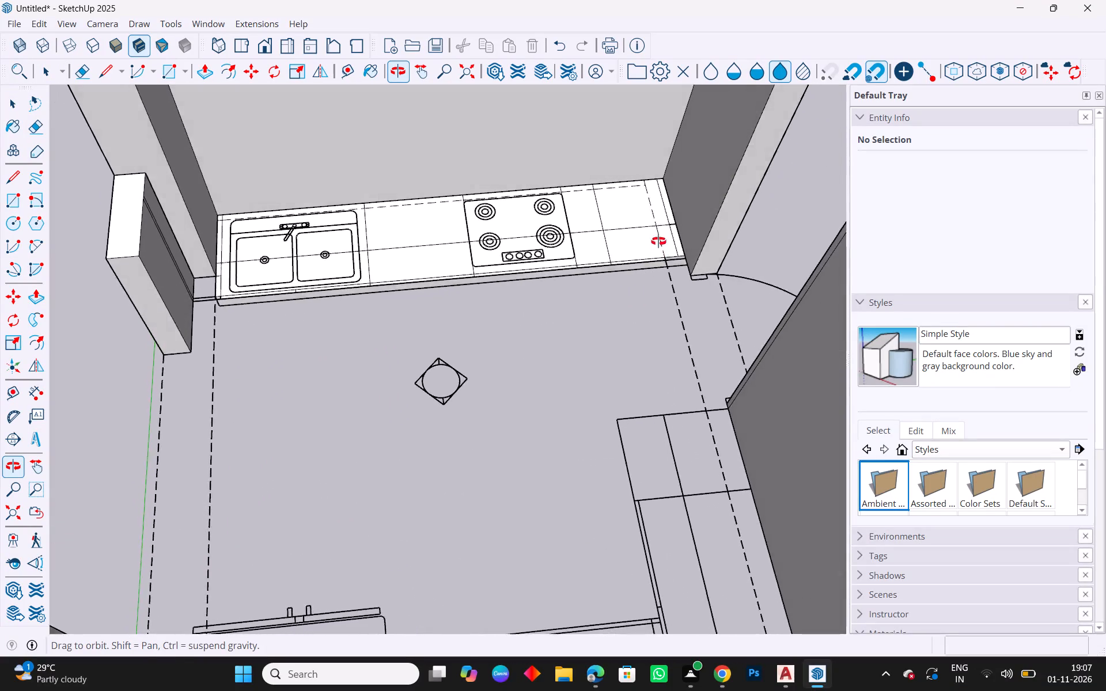
middle_drag(658, 241, 710, 279)
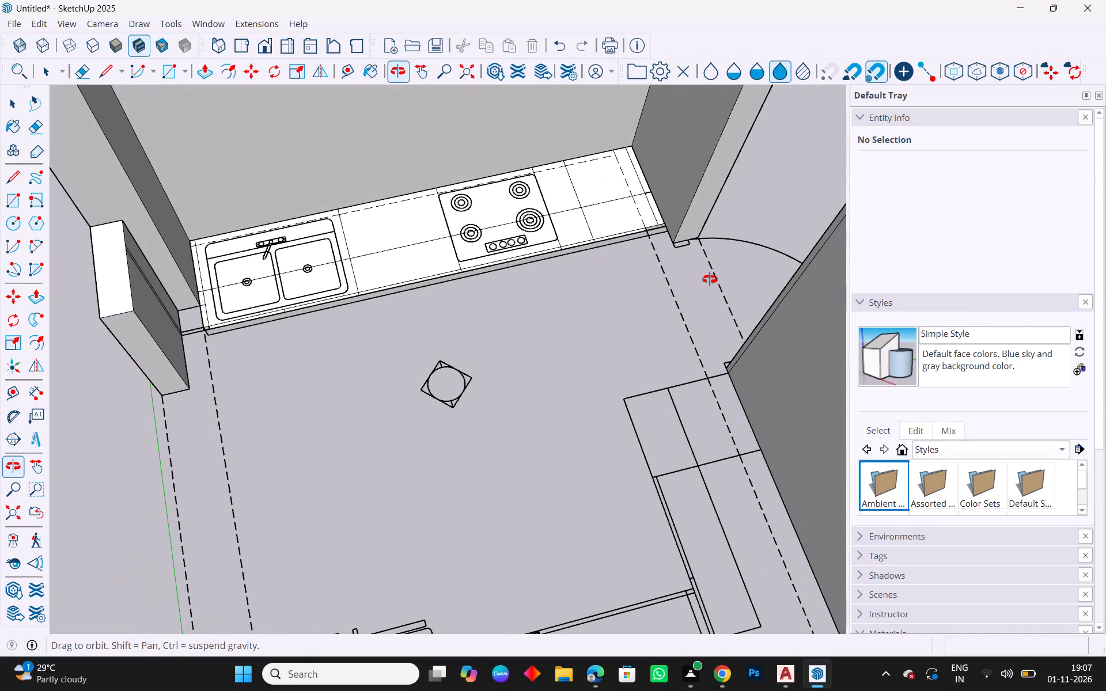
middle_drag(710, 279, 387, 208)
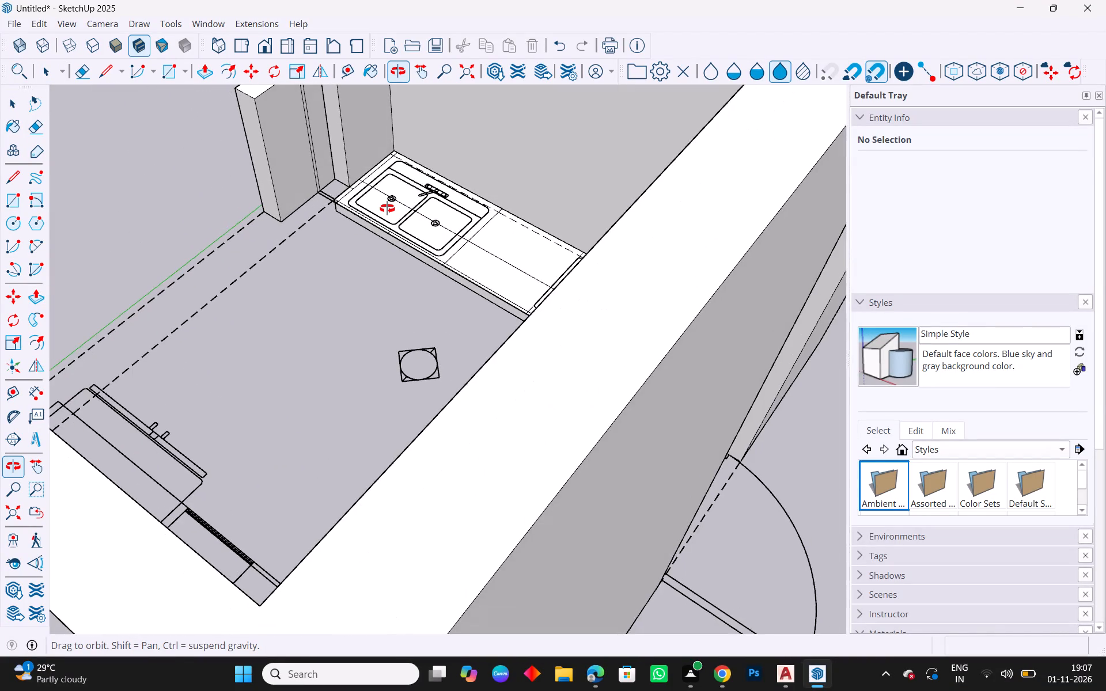
middle_drag(387, 208, 703, 270)
scroll(286, 330, up, 5)
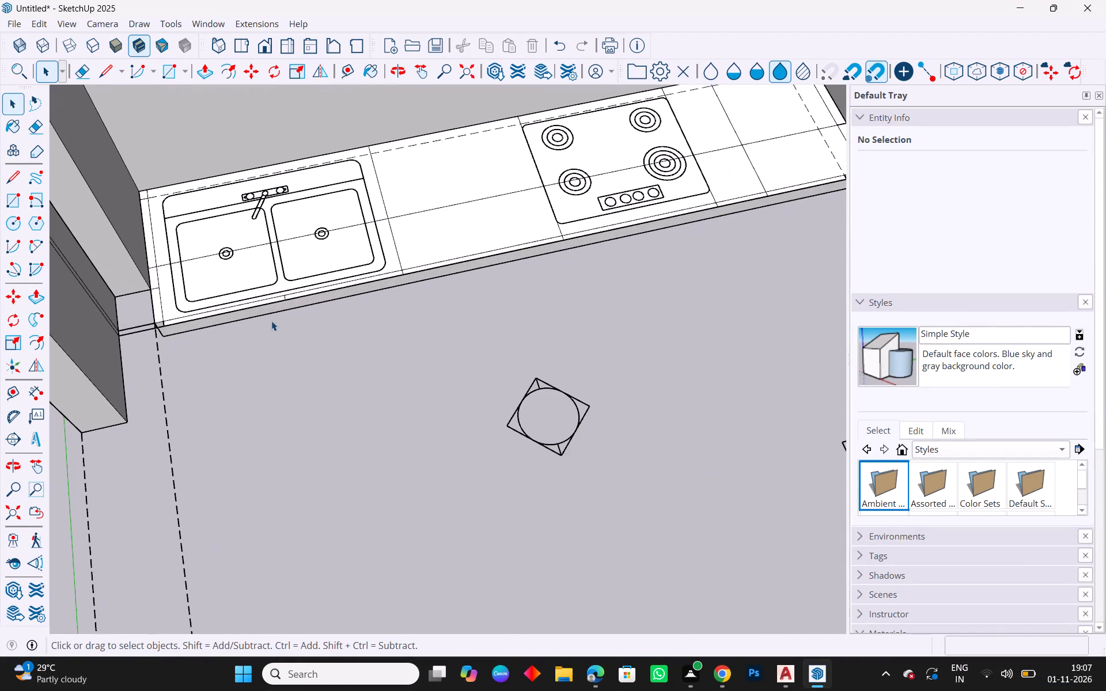
middle_drag(388, 321, 398, 477)
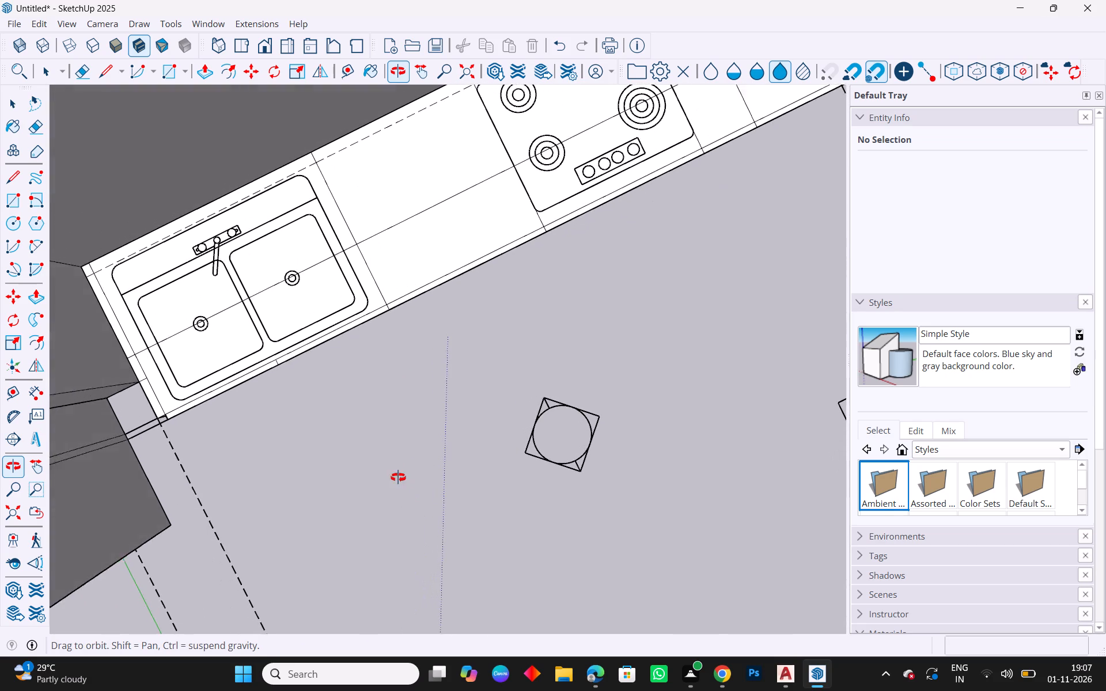
middle_drag(398, 477, 265, 301)
scroll(156, 274, up, 5)
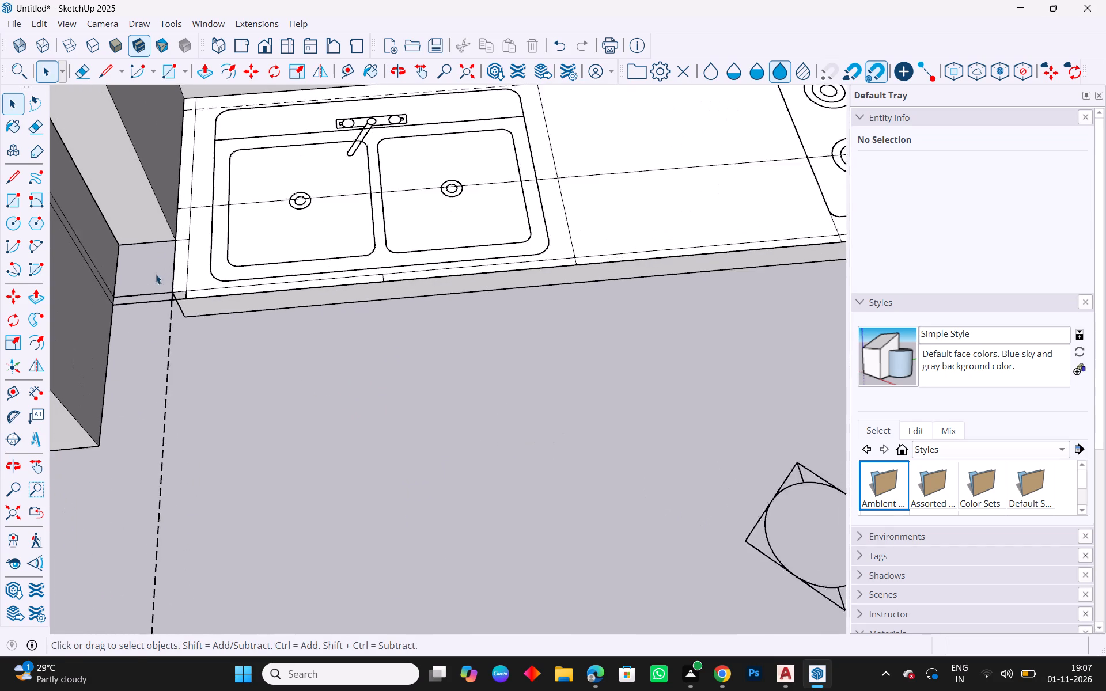
scroll(156, 274, up, 1)
scroll(214, 309, up, 5)
middle_drag(250, 319, 275, 132)
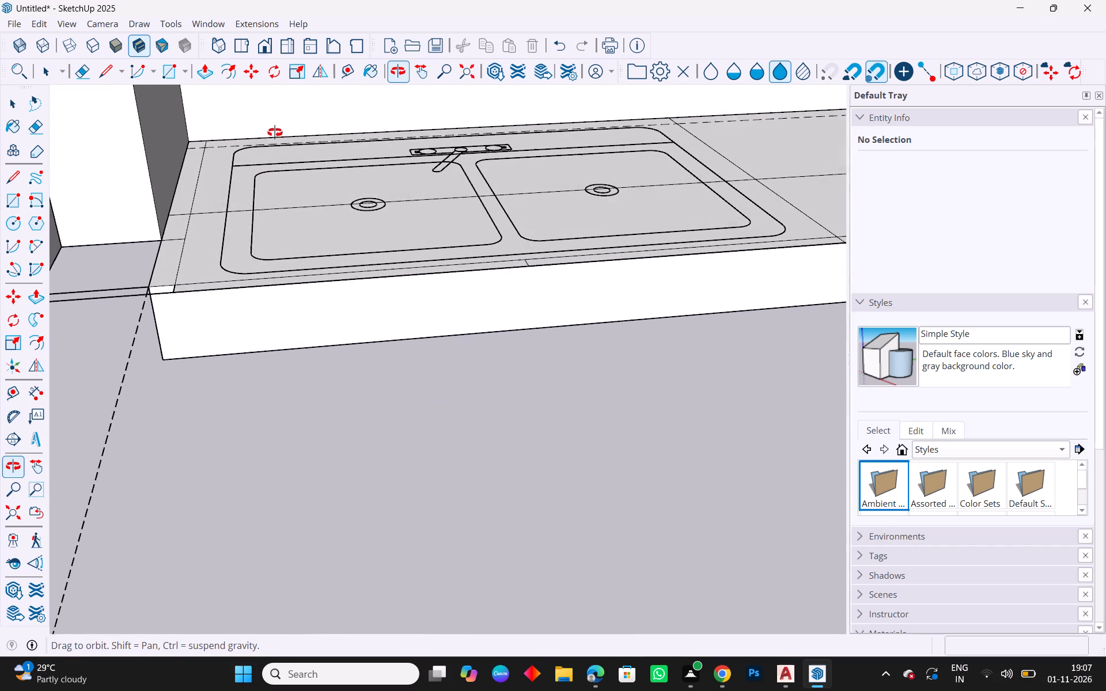
middle_drag(275, 132, 289, 247)
scroll(295, 245, down, 1)
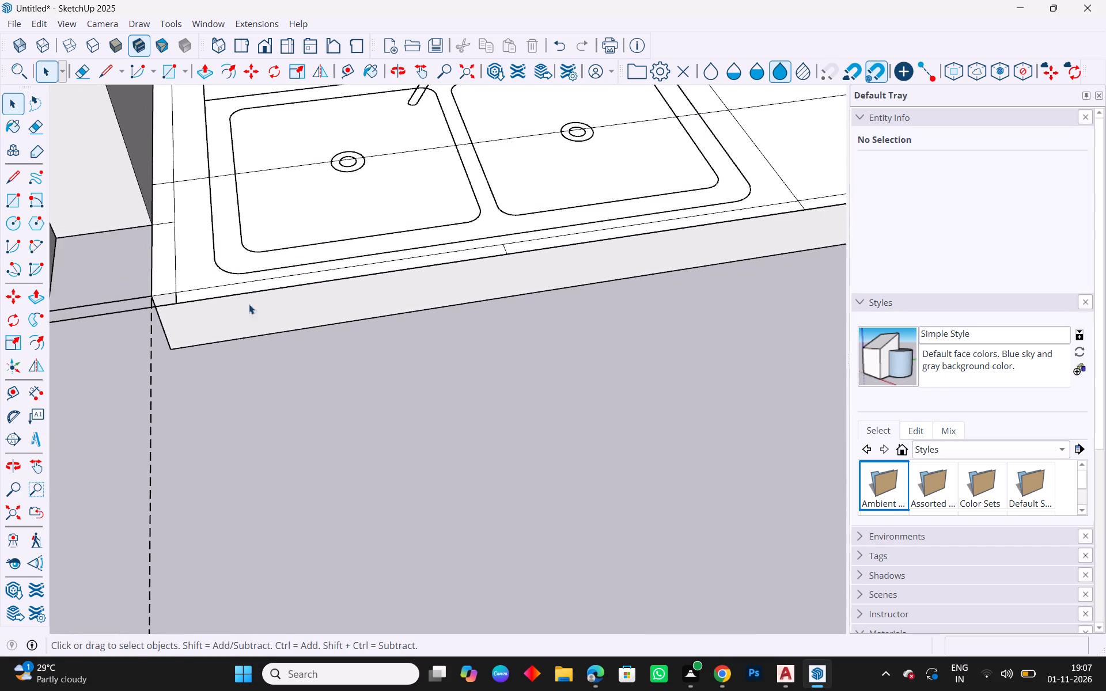
middle_drag(196, 336, 324, 245)
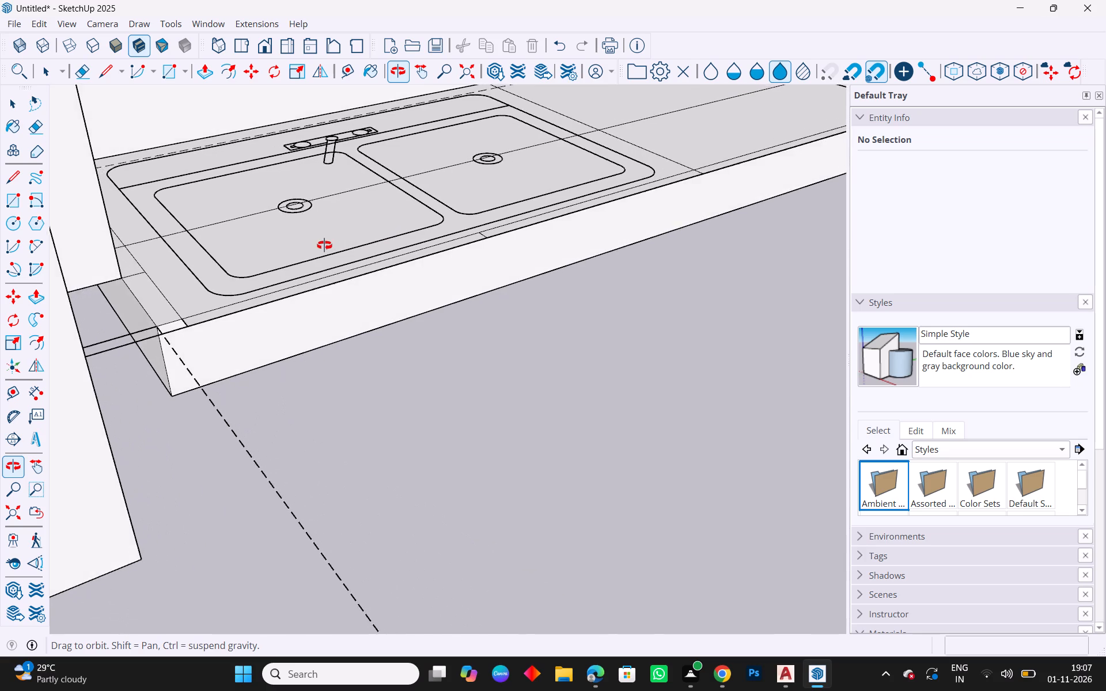
middle_drag(324, 245, 276, 254)
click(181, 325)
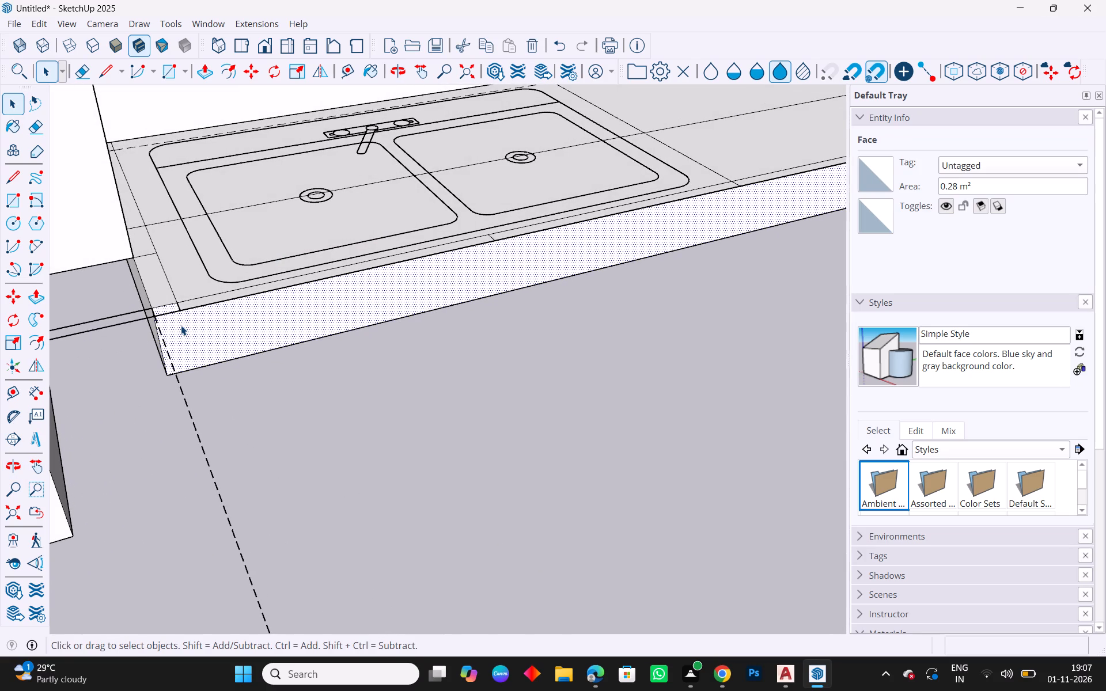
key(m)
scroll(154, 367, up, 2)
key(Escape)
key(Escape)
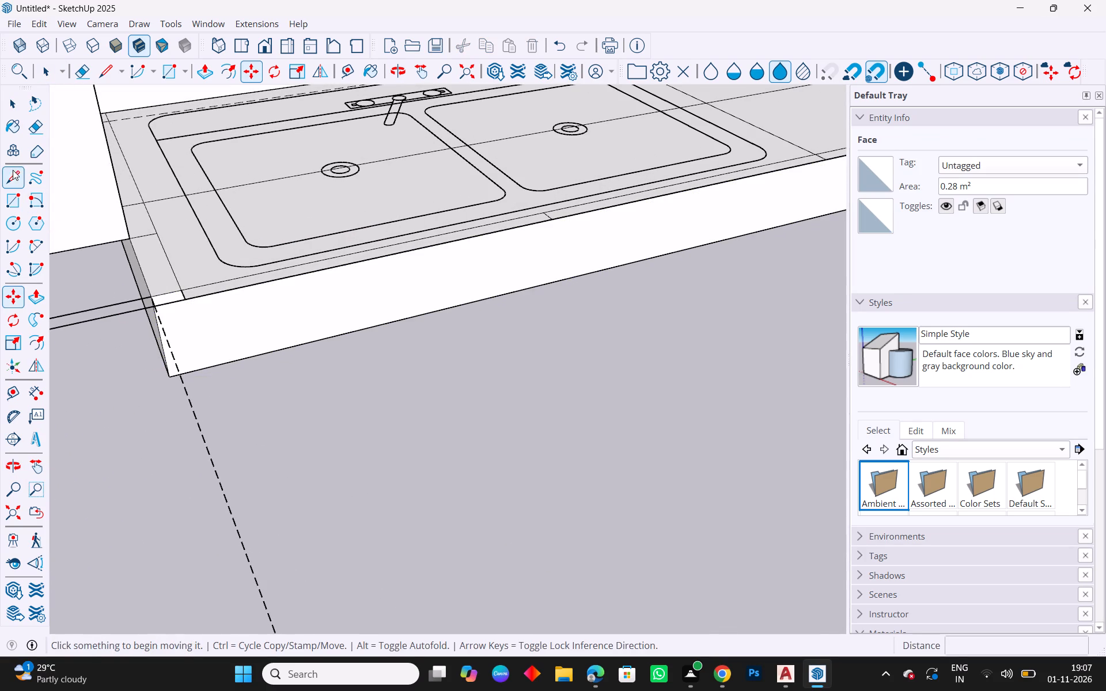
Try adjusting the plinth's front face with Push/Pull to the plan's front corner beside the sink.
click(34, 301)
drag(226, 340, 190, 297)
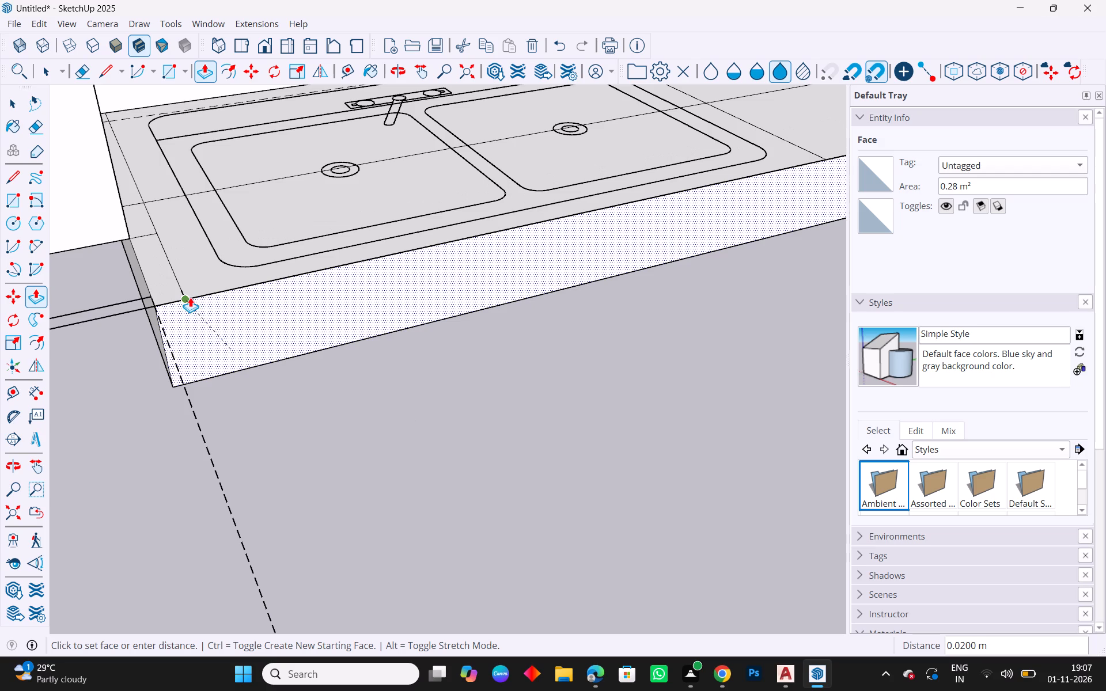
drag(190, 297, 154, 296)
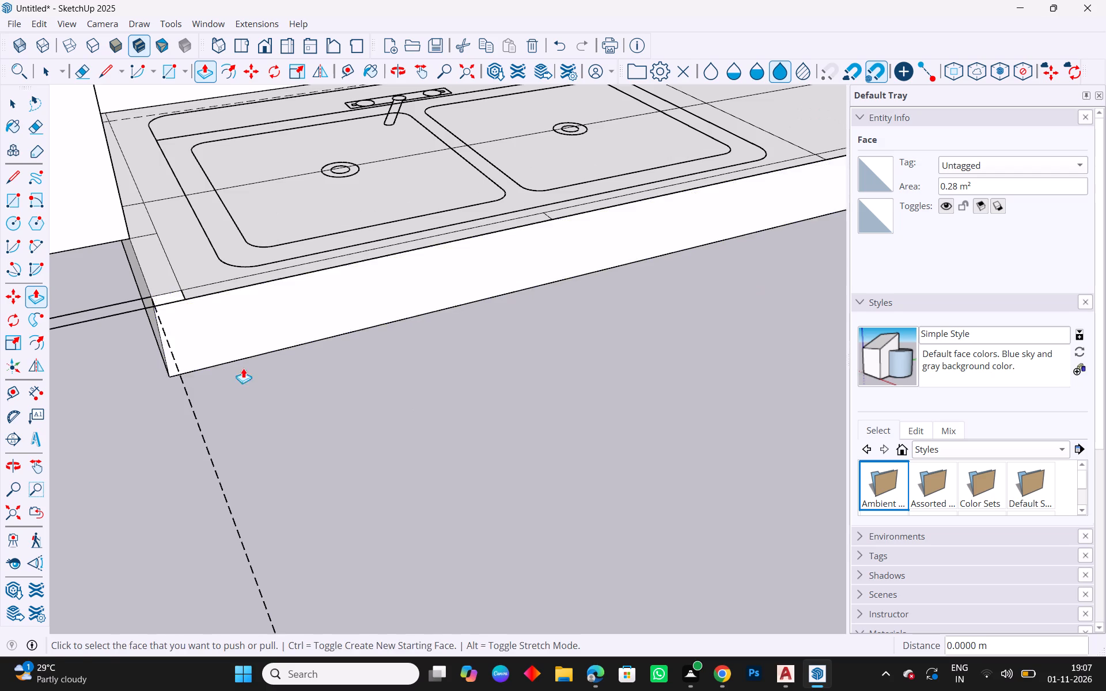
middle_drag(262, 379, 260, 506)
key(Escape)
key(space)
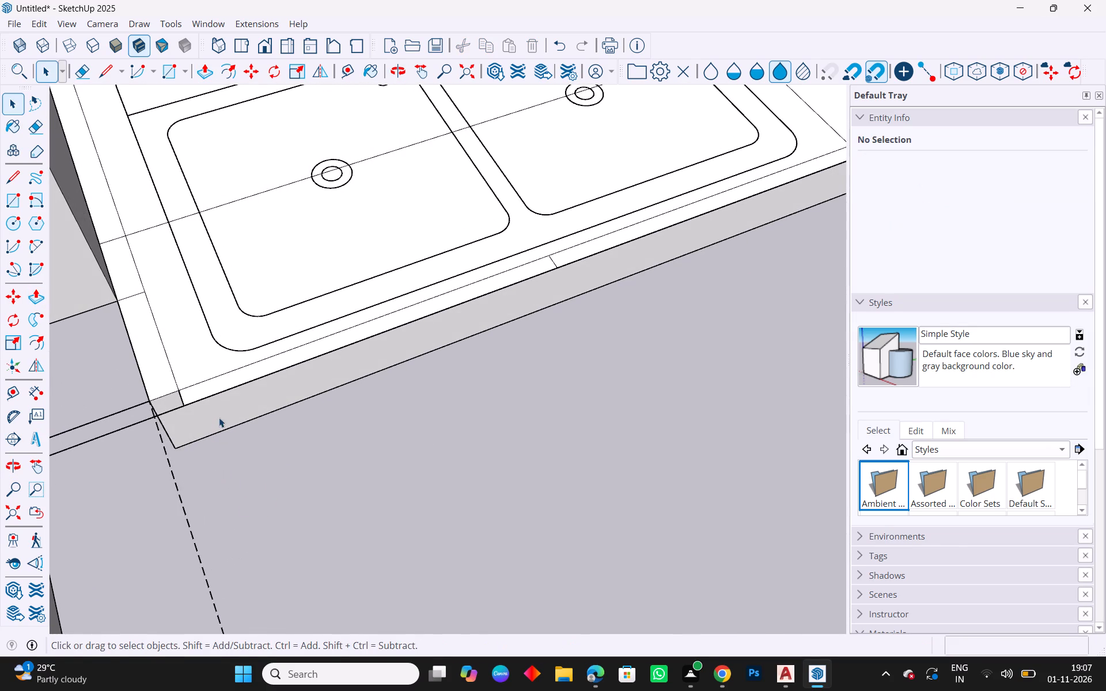
Delete the two narrow strip faces along the counter's front edge at the double sink.
click(225, 409)
key(Escape)
click(213, 384)
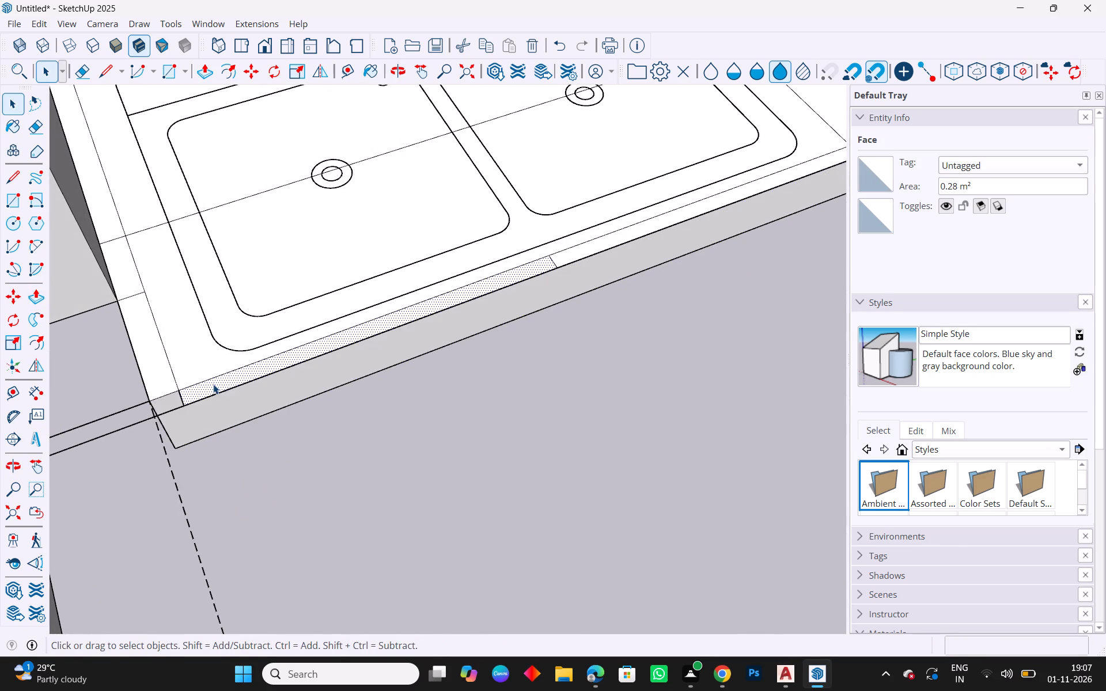
key(Delete)
middle_drag(409, 412, 328, 525)
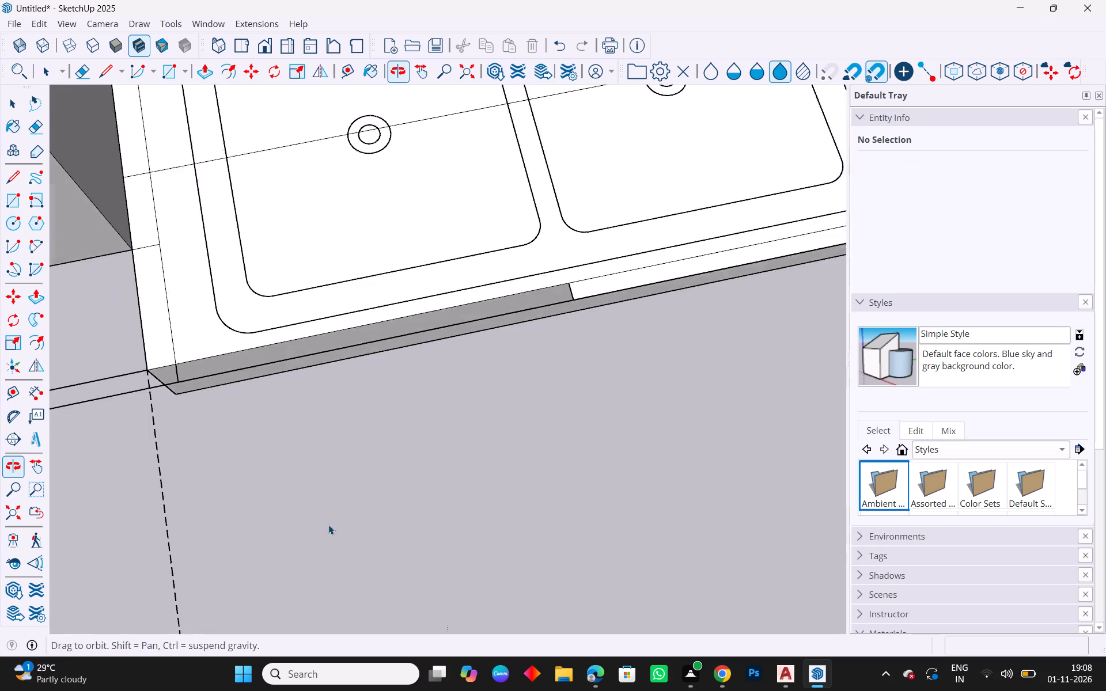
middle_drag(328, 525, 329, 525)
scroll(328, 525, down, 3)
click(537, 340)
key(Delete)
scroll(325, 360, down, 8)
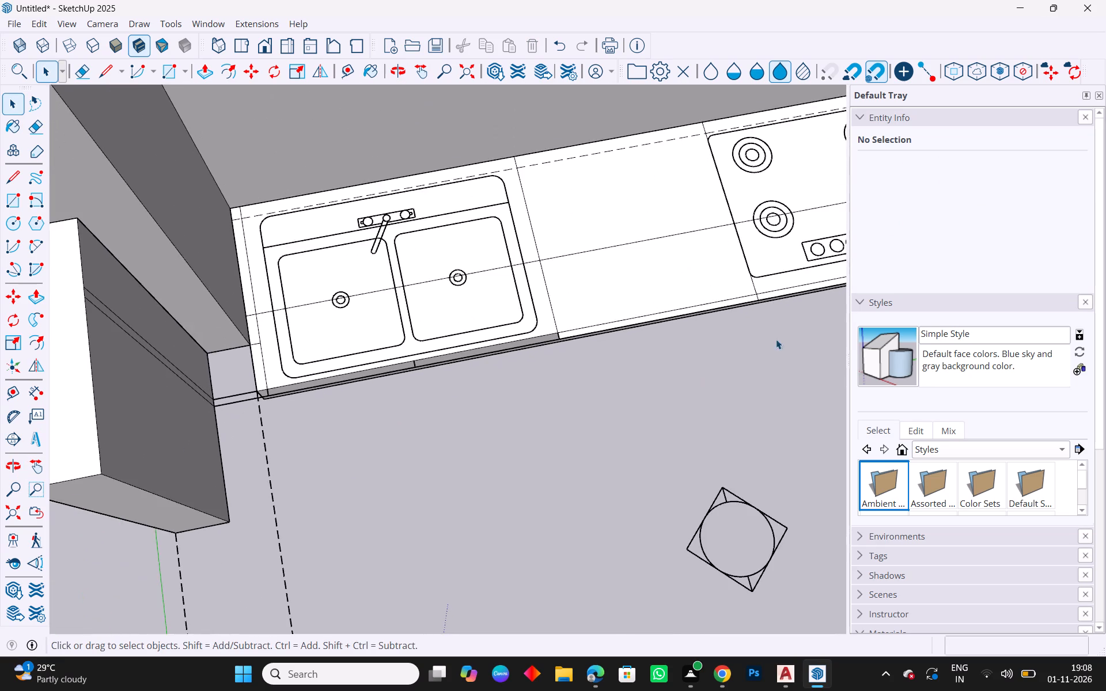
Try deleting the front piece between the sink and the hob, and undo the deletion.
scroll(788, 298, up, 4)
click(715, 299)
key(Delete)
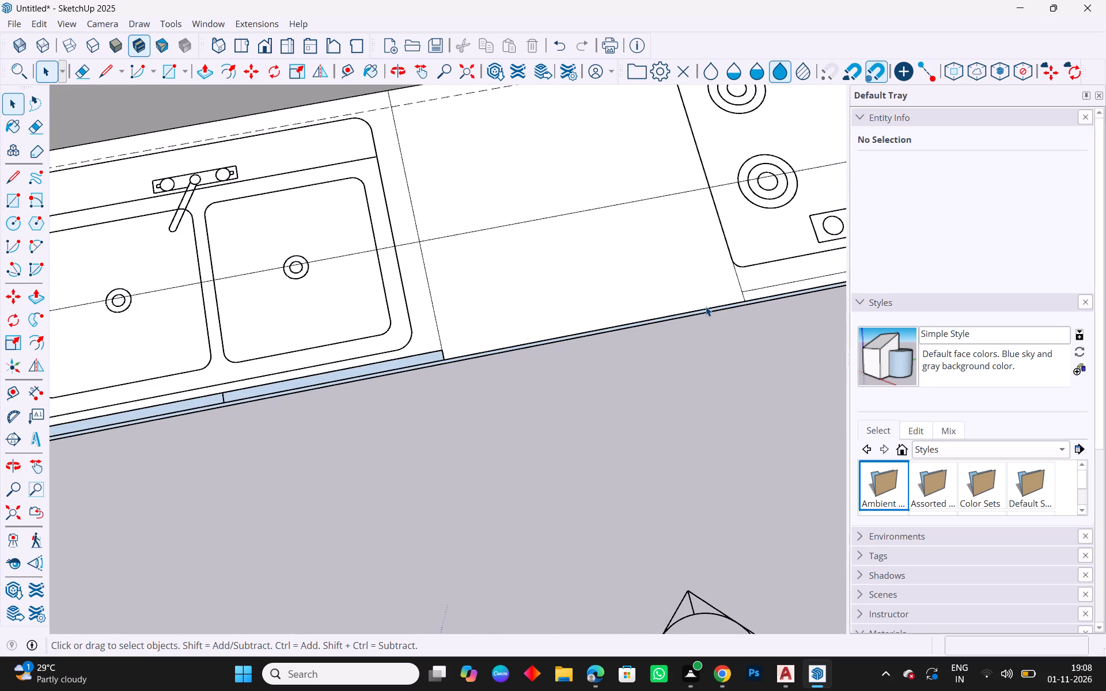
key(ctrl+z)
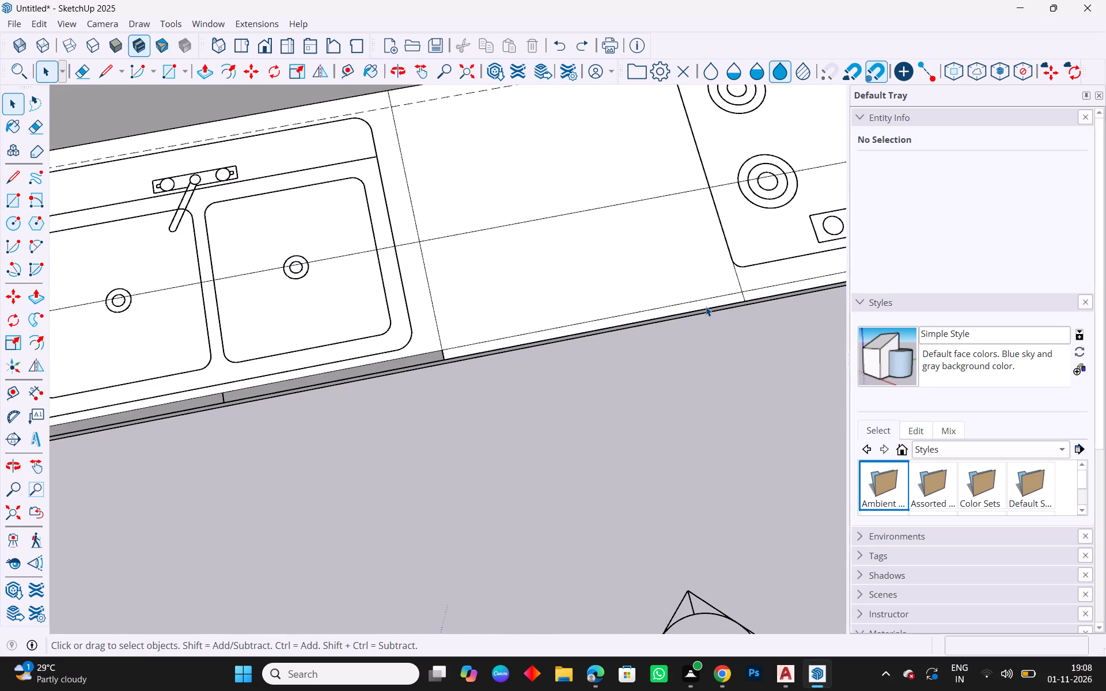
Delete the remaining narrow strip faces along the counter front, from beside the sink past the hob to the far wall.
click(674, 309)
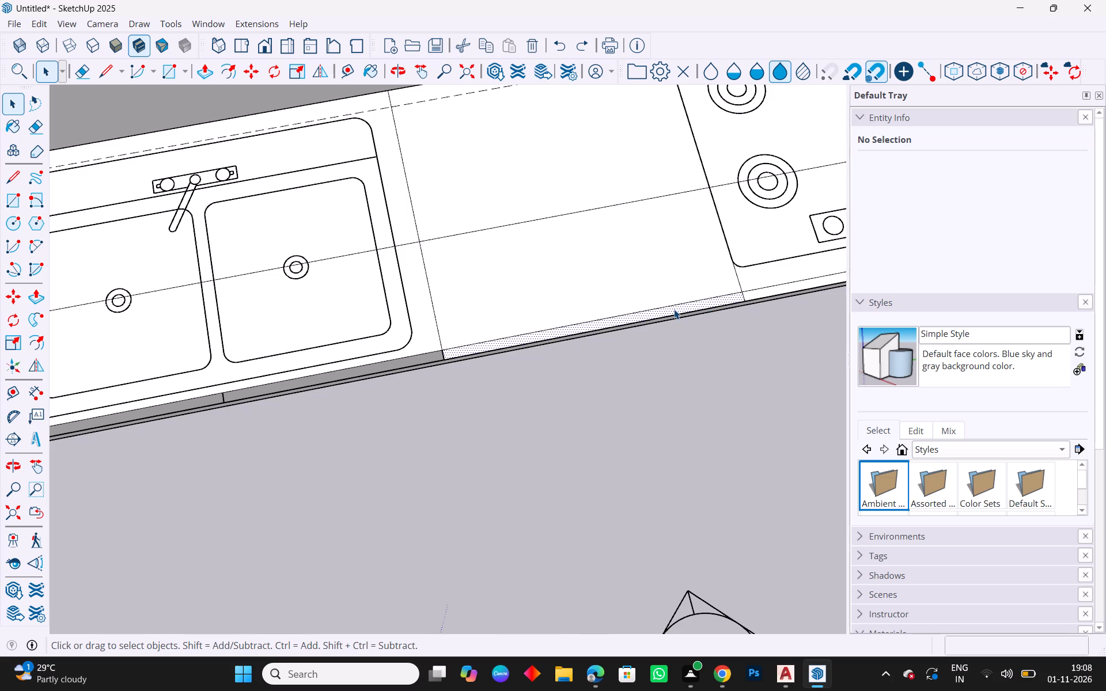
key(Delete)
scroll(2, 307, down, 12)
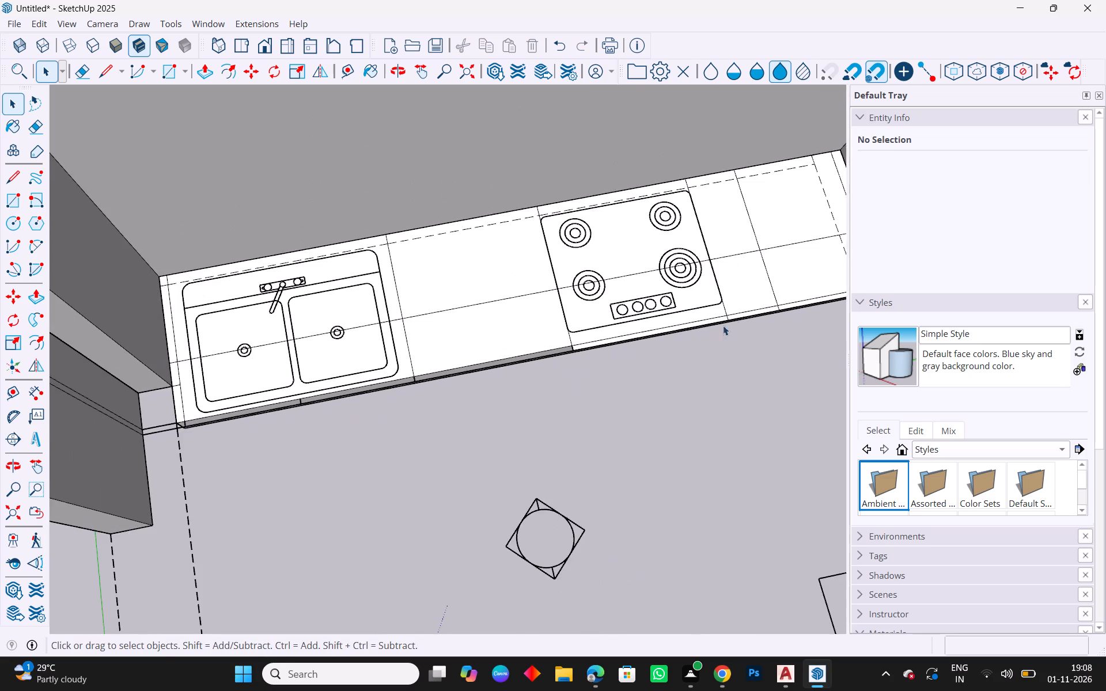
scroll(732, 314, up, 4)
scroll(685, 325, up, 4)
click(685, 329)
key(Delete)
scroll(325, 341, down, 8)
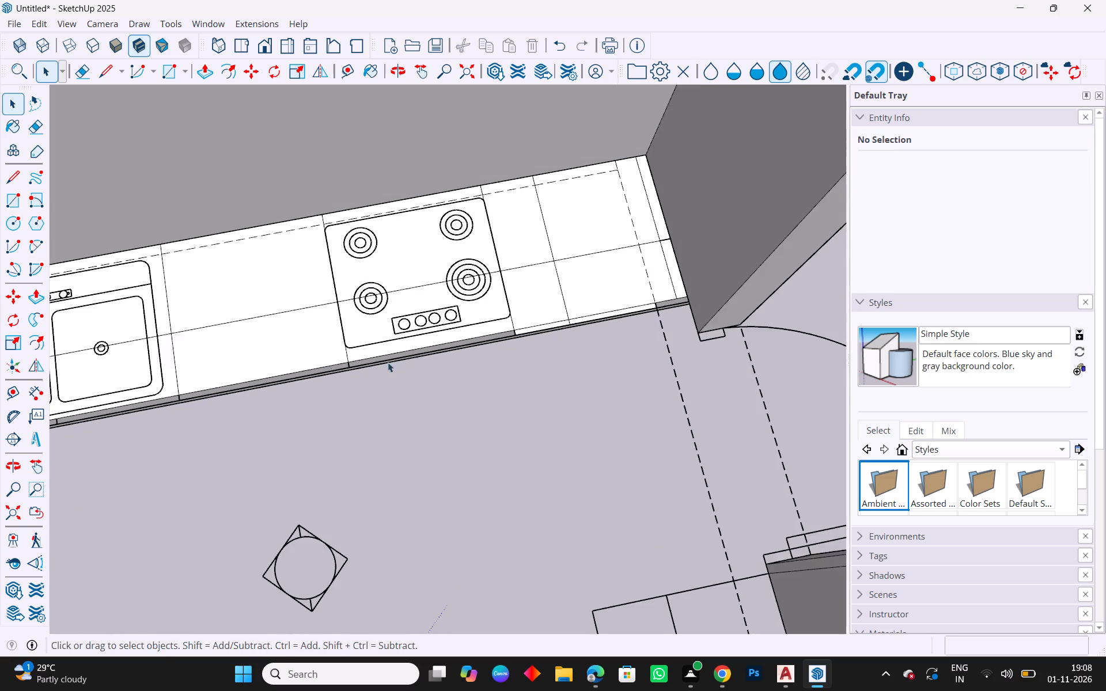
scroll(726, 321, up, 8)
click(581, 311)
key(Delete)
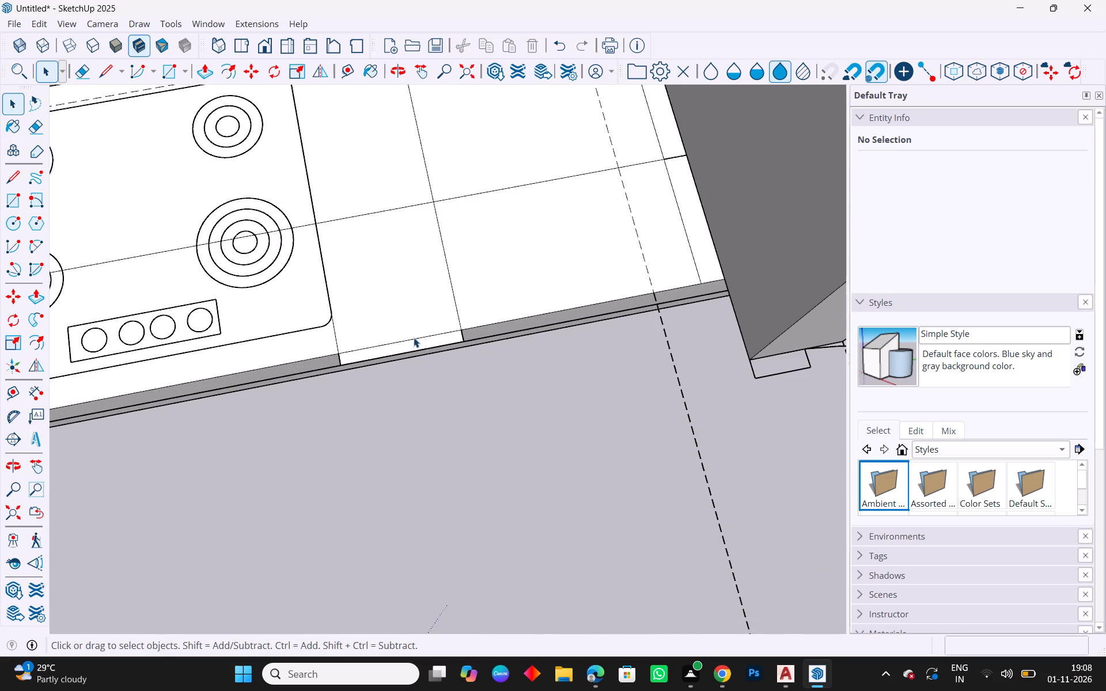
click(424, 340)
key(Delete)
scroll(562, 316, down, 4)
scroll(609, 331, down, 1)
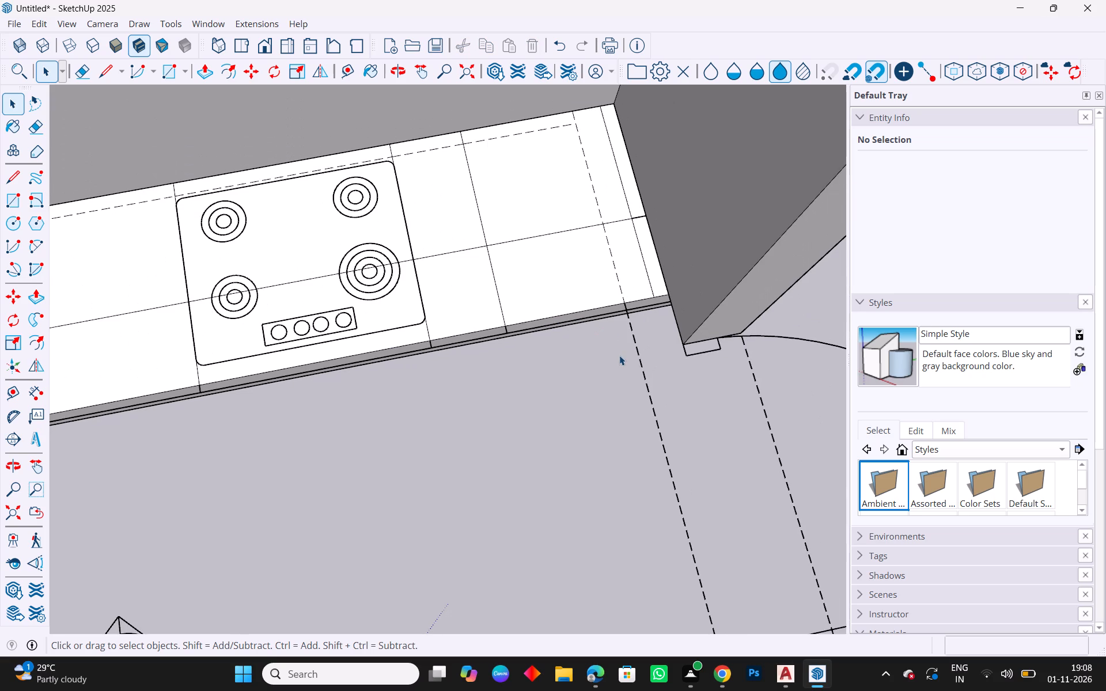
Draw a line along the floor ends of the base cabinets in the sink-wall elevation to close them into faces.
scroll(661, 303, up, 9)
middle_drag(652, 319, 642, 138)
middle_drag(615, 295, 691, 418)
scroll(651, 401, down, 20)
scroll(651, 401, down, 7)
middle_drag(313, 363, 334, 361)
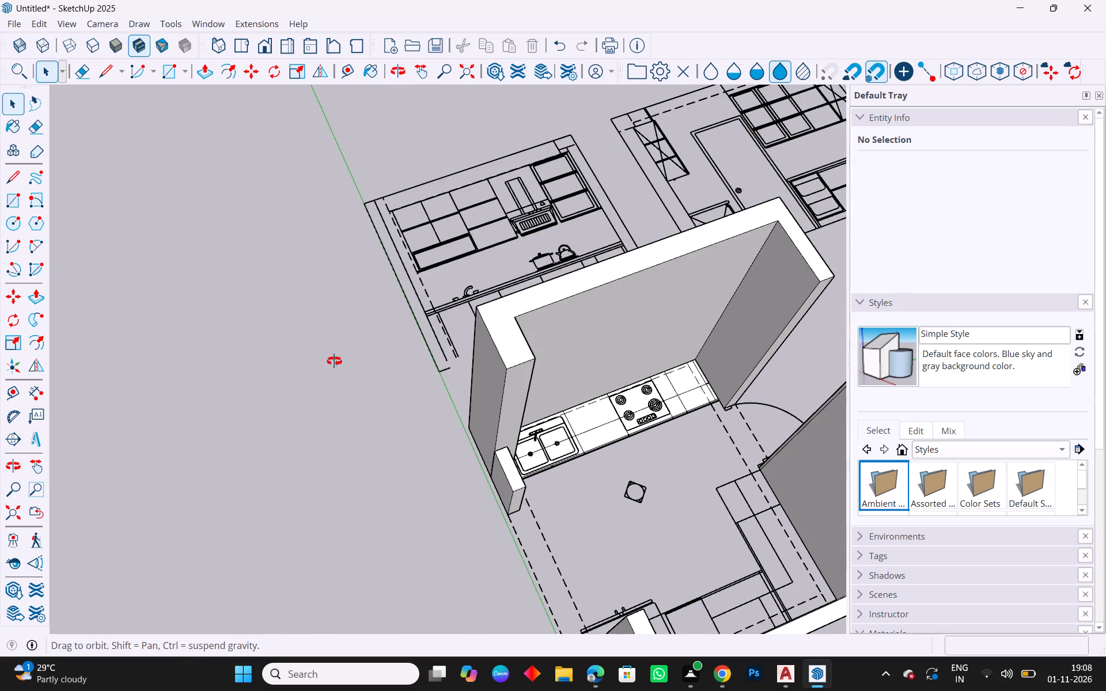
middle_drag(334, 361, 636, 445)
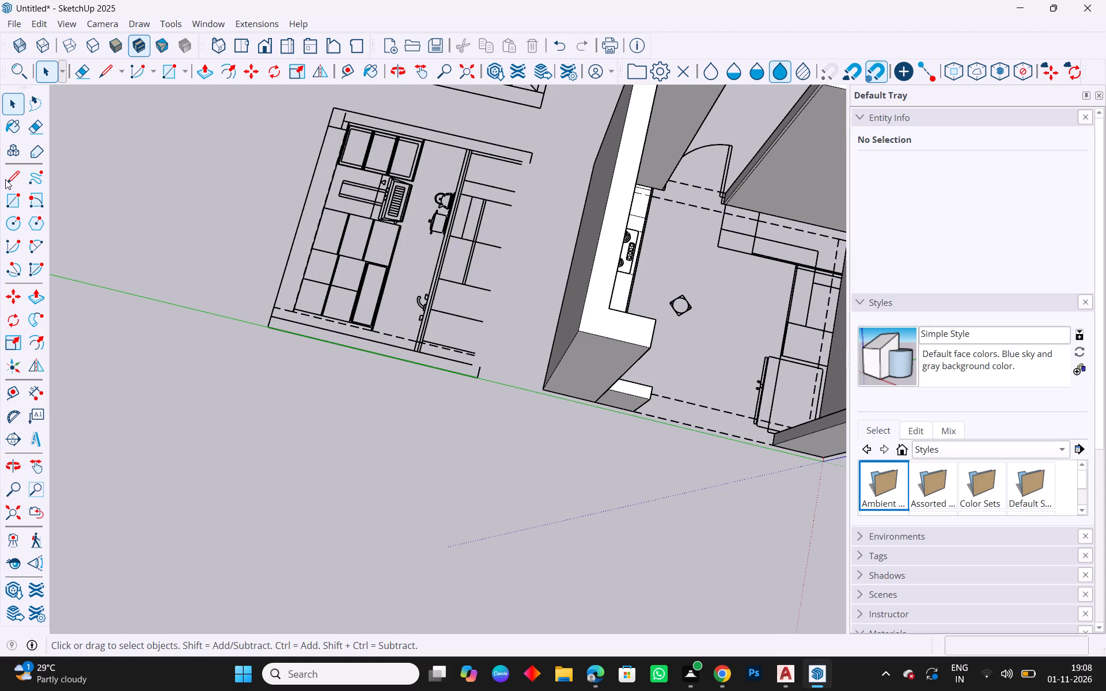
key(Escape)
click(16, 181)
click(474, 366)
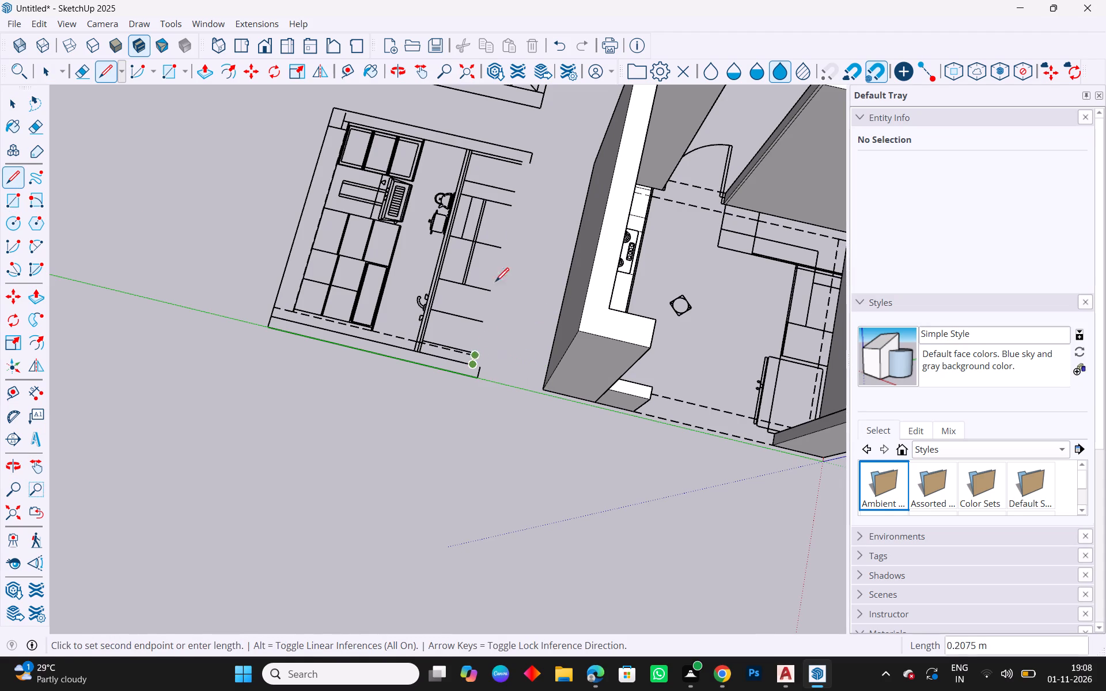
click(524, 160)
key(Escape)
key(space)
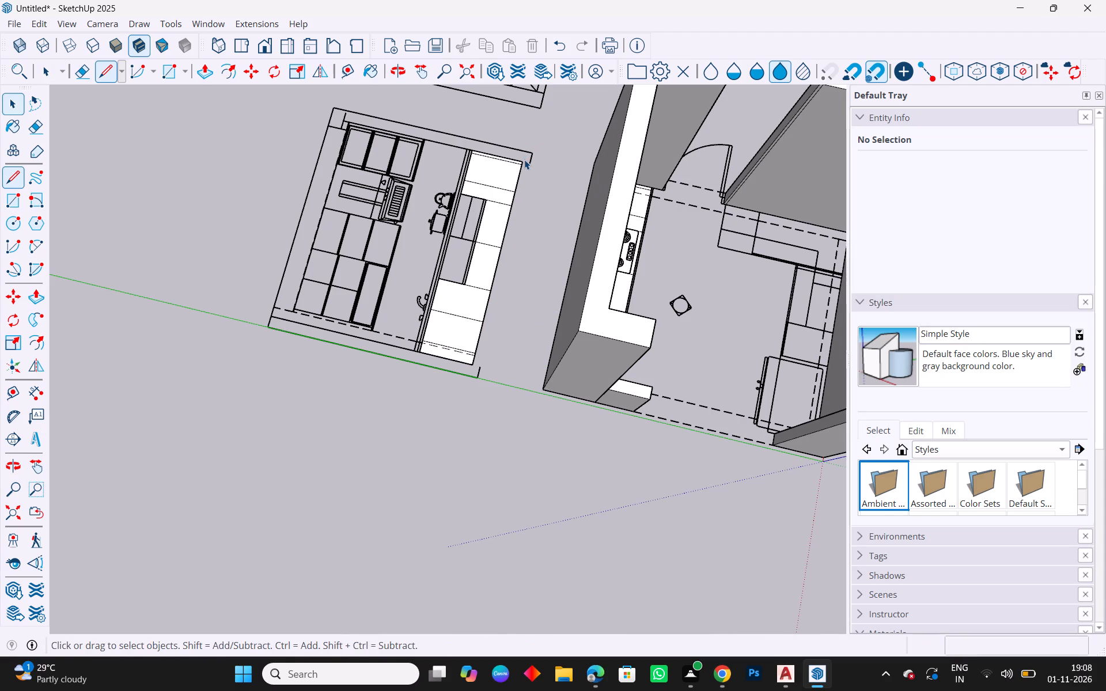
Draw a line about 2.85 m long between the elevation's outer end points to close its border strip into a face.
right_click(0, 157)
key(Escape)
click(191, 150)
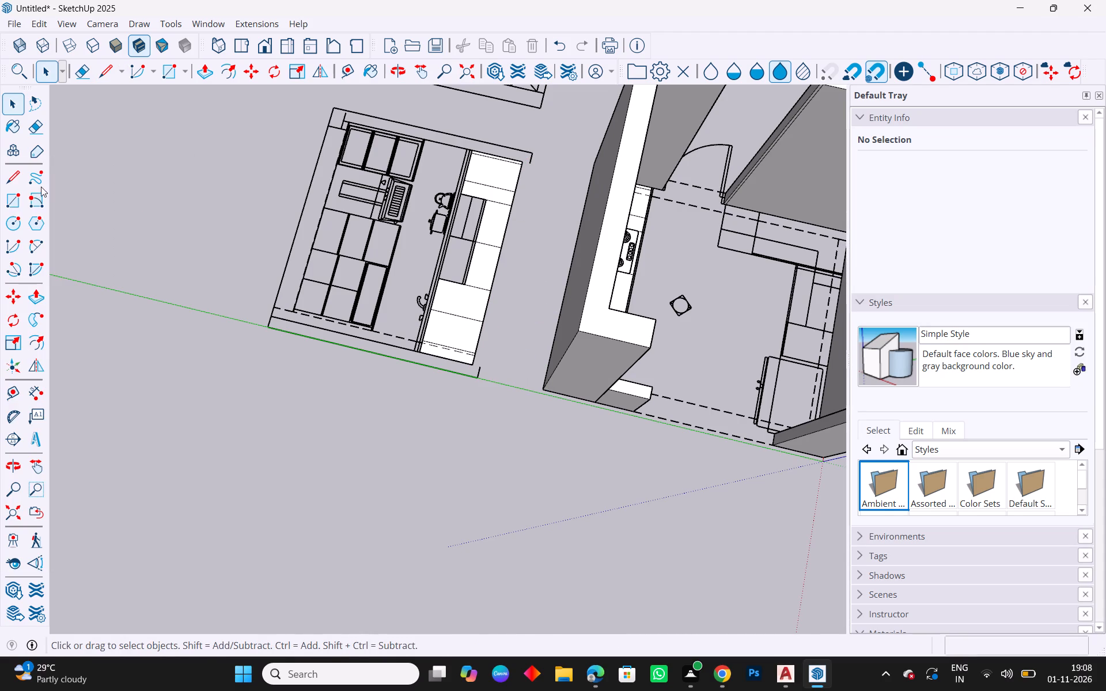
click(16, 176)
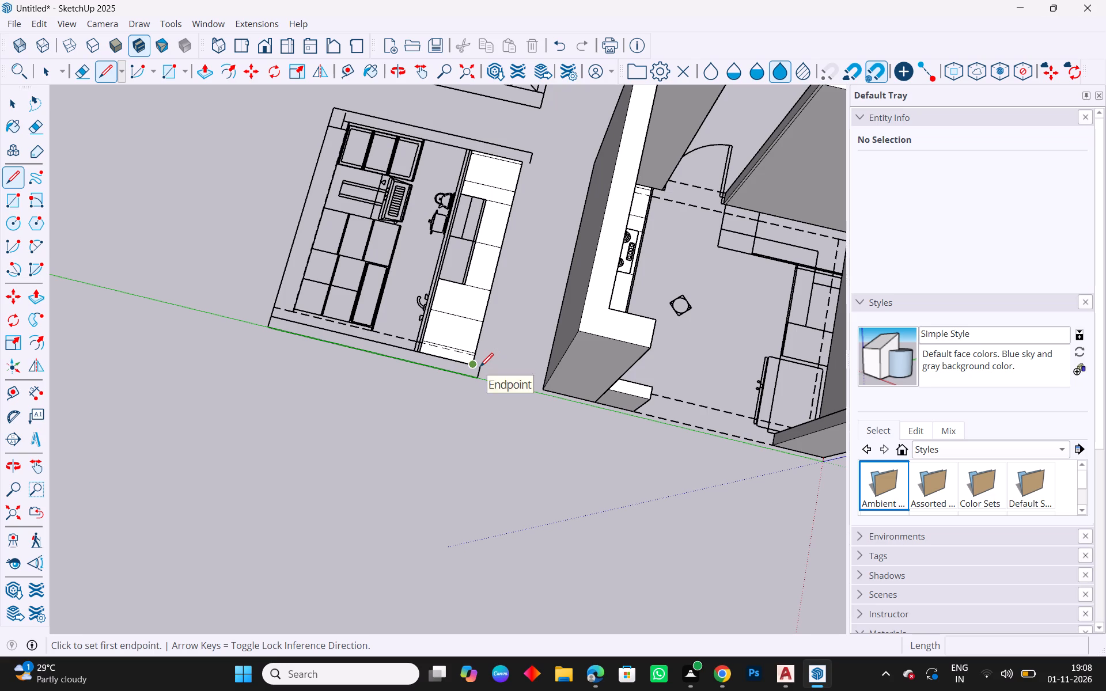
scroll(482, 368, up, 5)
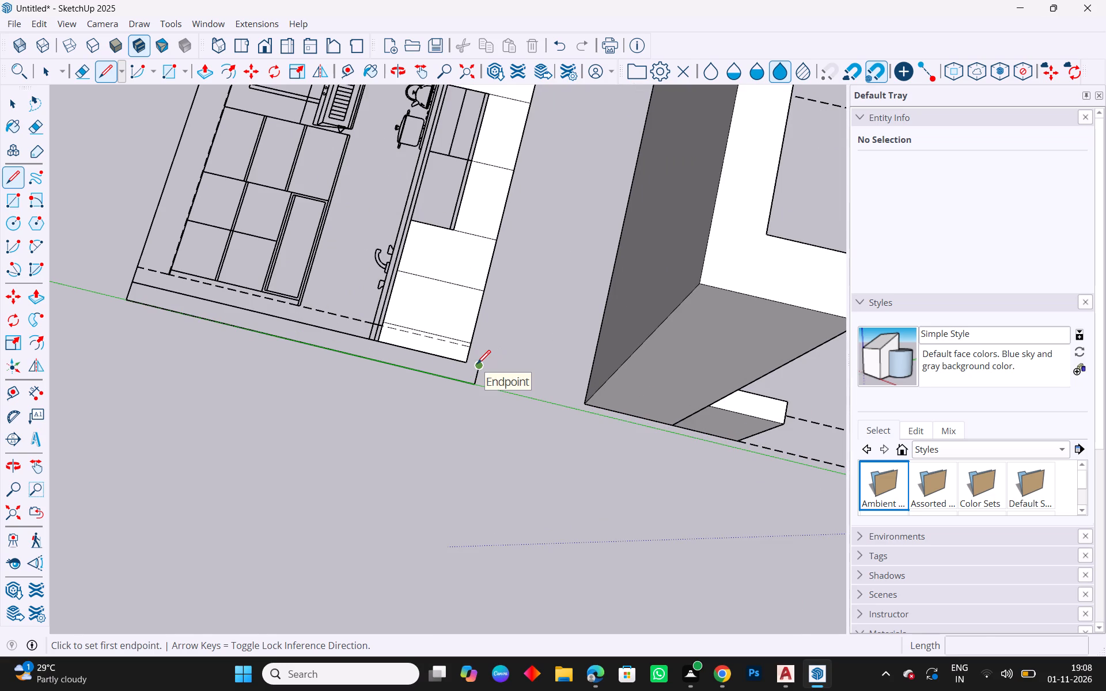
click(477, 365)
scroll(509, 207, down, 8)
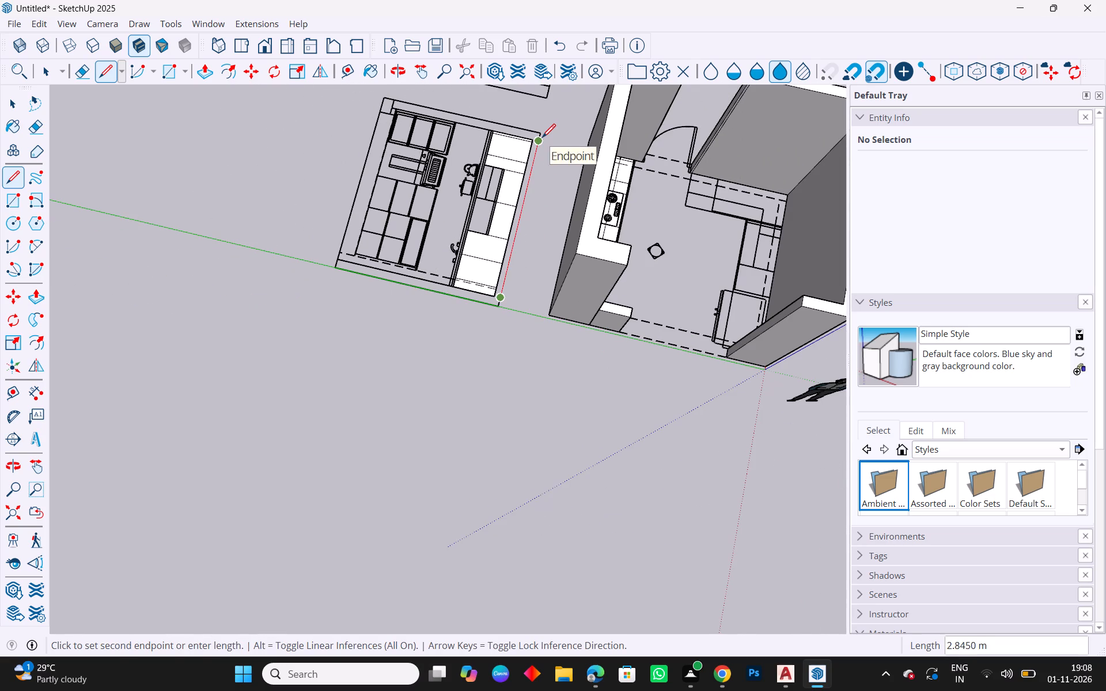
click(542, 139)
key(Escape)
key(space)
Make a group from the elevation's sink base-cabinet face that is second from the side wall, with its edges.
scroll(479, 299, up, 13)
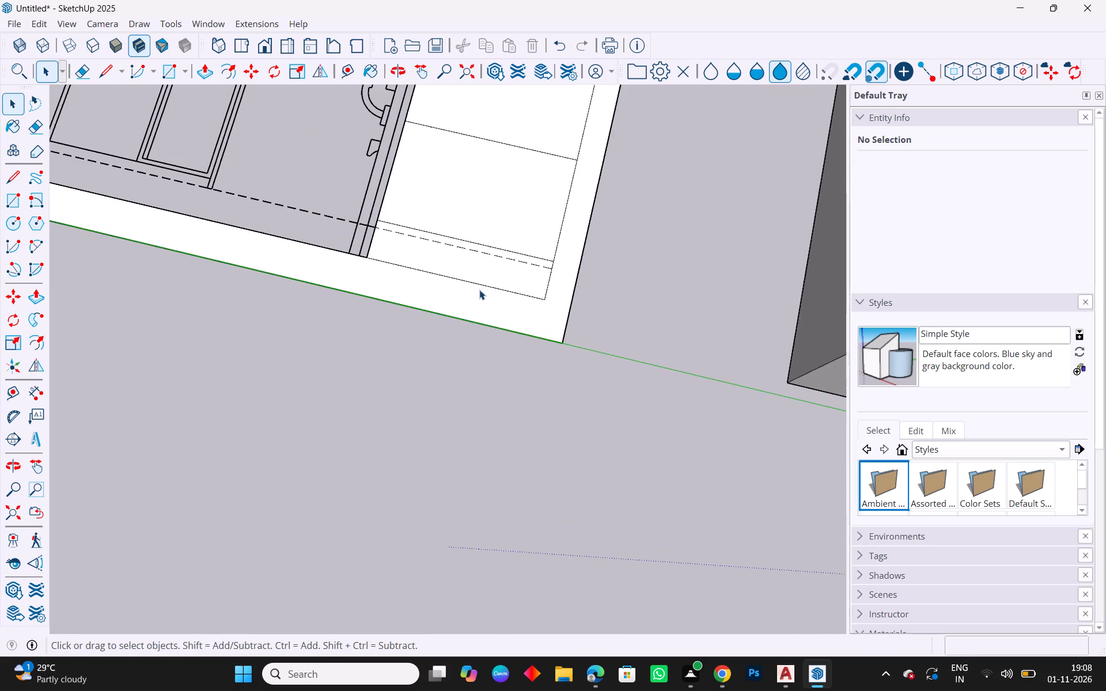
scroll(479, 290, up, 1)
middle_drag(465, 299, 555, 323)
scroll(416, 276, down, 9)
scroll(449, 200, up, 5)
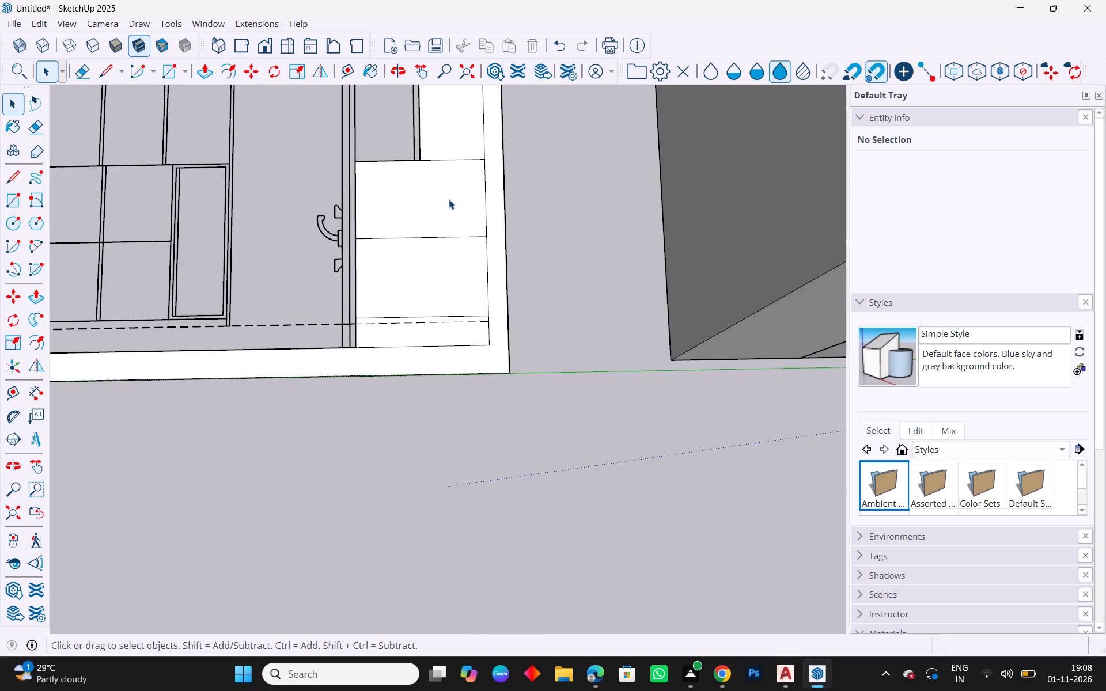
scroll(449, 199, up, 4)
key(Escape)
click(346, 221)
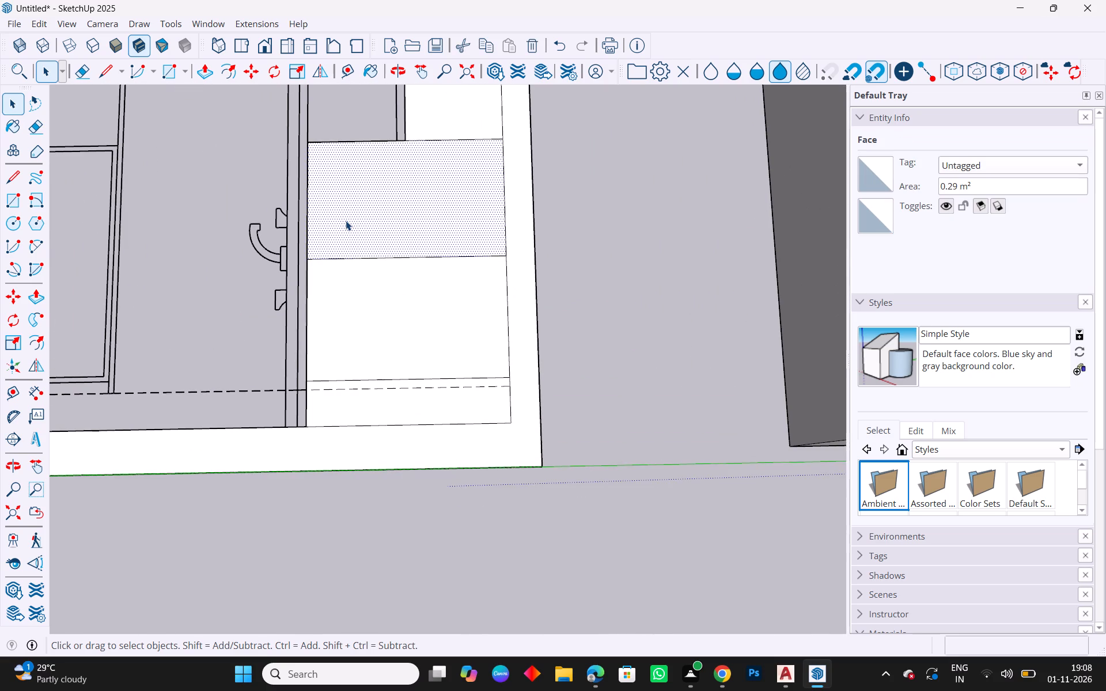
double_click(346, 221)
right_click(346, 221)
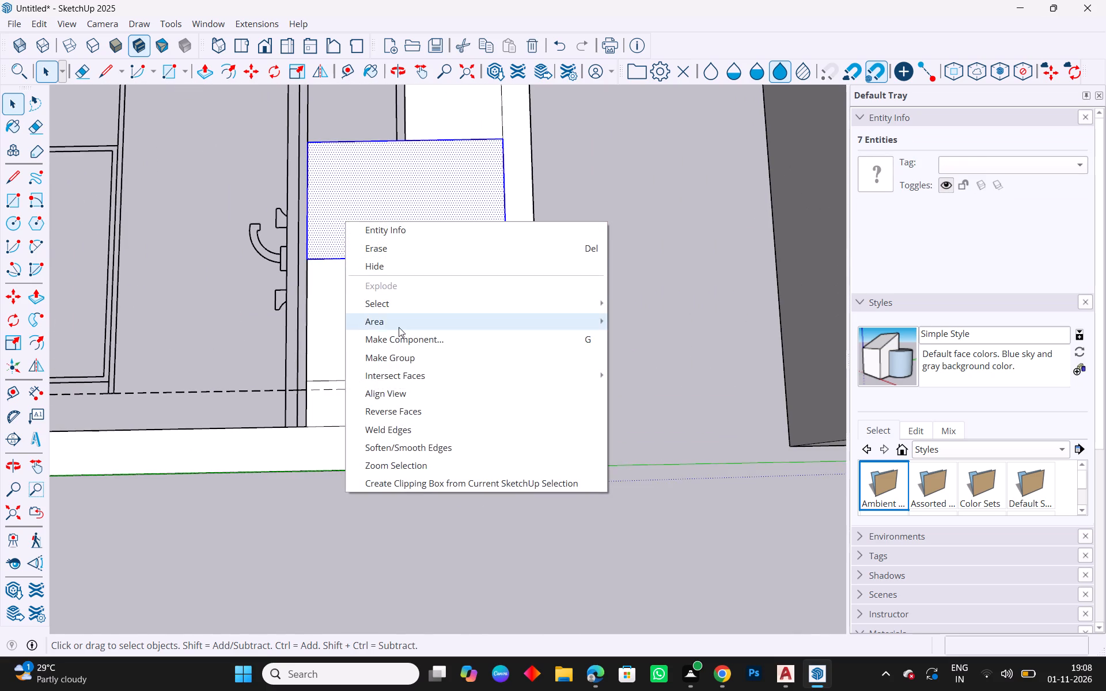
click(393, 356)
Extrude the grouped sink base-cabinet face 600 mm with Push/Pull.
double_click(394, 228)
key(p)
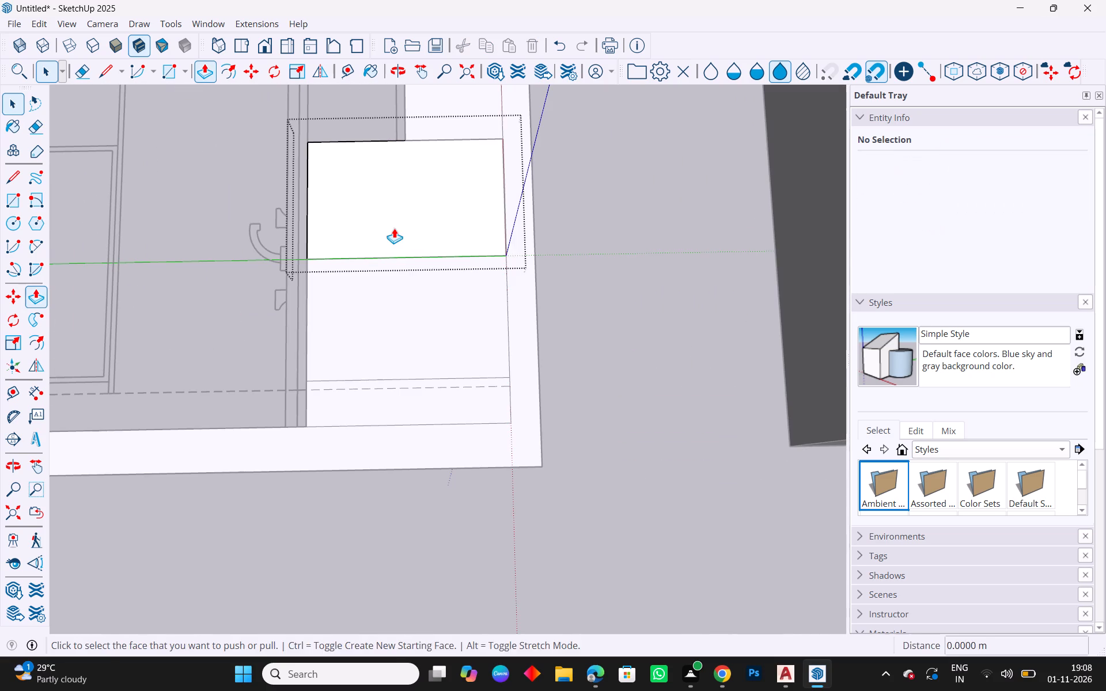
drag(394, 228, 391, 203)
key(5)
key(BackSpace)
text(600mm)
key(Return)
scroll(488, 332, down, 2)
key(Escape)
key(space)
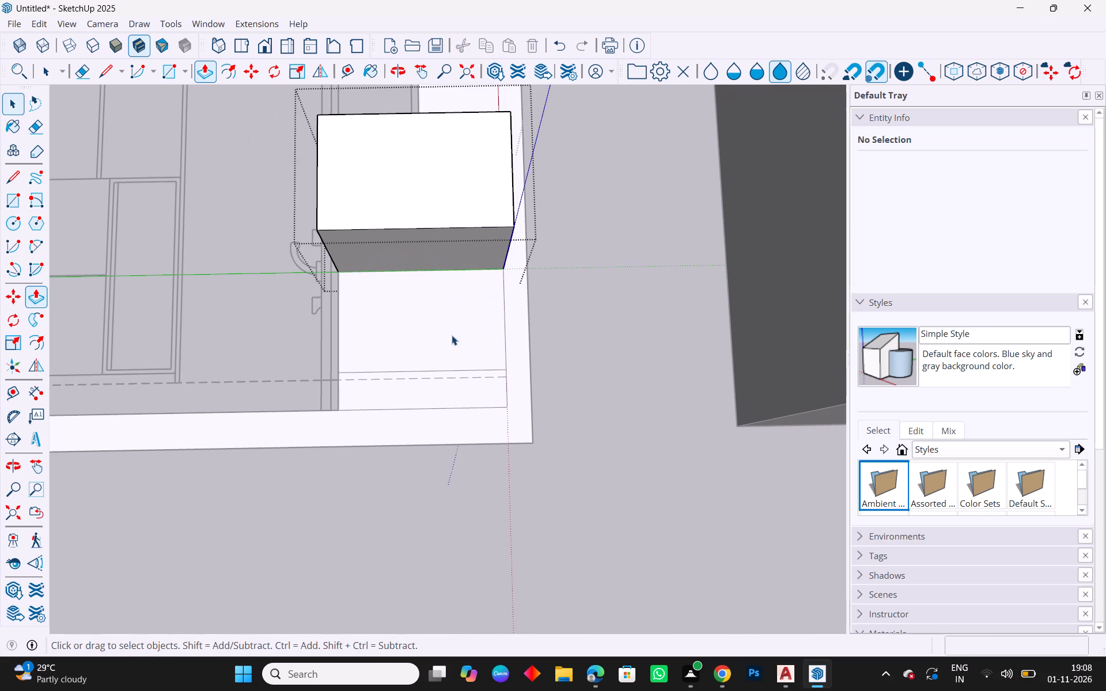
Group the adjacent base-cabinet face nearest the side wall and extrude it 600 mm.
click(449, 337)
click(438, 341)
right_click(436, 340)
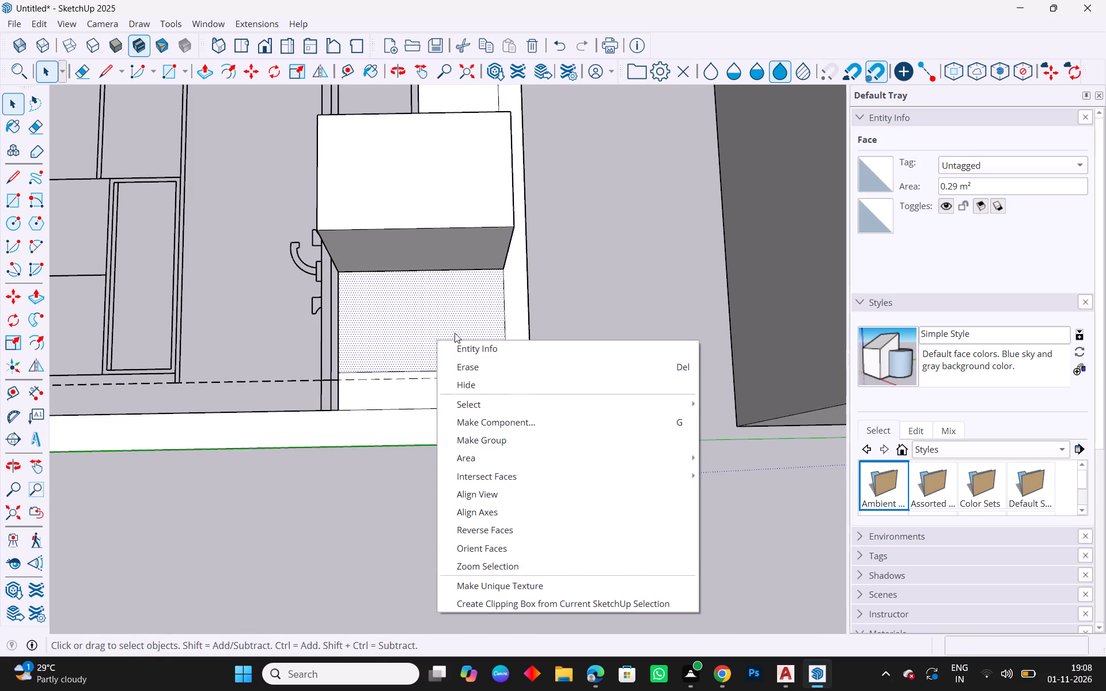
click(478, 440)
double_click(436, 333)
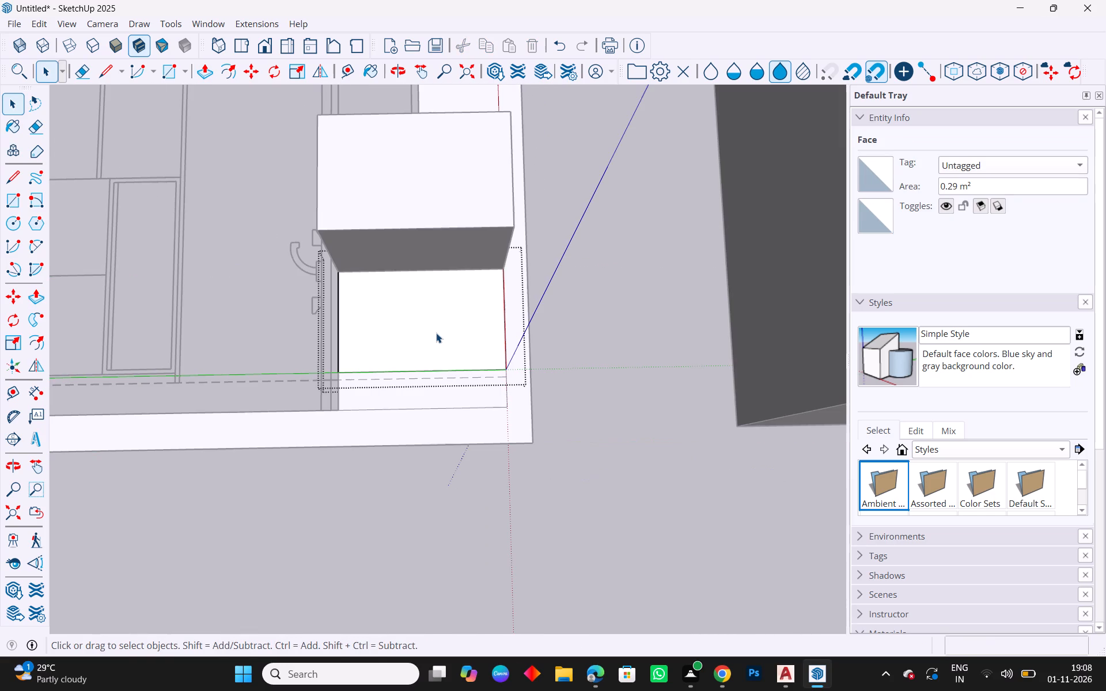
key(p)
drag(436, 333, 427, 282)
text(600mm)
key(Return)
middle_drag(480, 335, 647, 246)
key(Escape)
key(space)
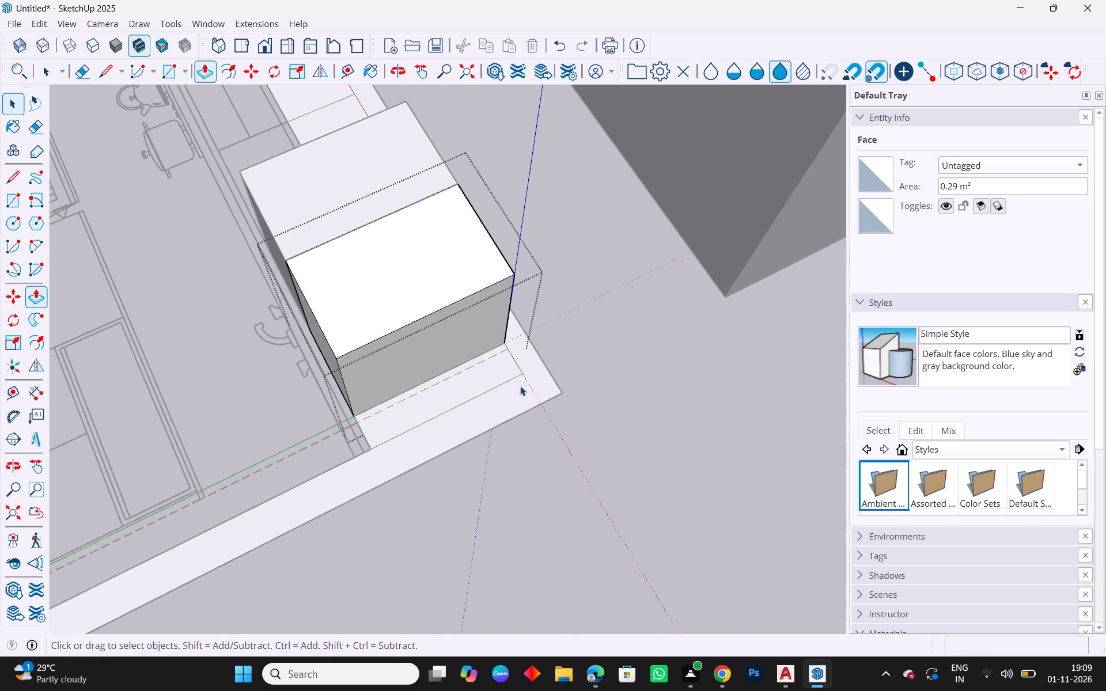
key(Escape)
Move the cabinet box nearest the side wall out of the elevation to the empty area beyond its sink-side edge.
middle_drag(659, 365, 431, 467)
click(388, 295)
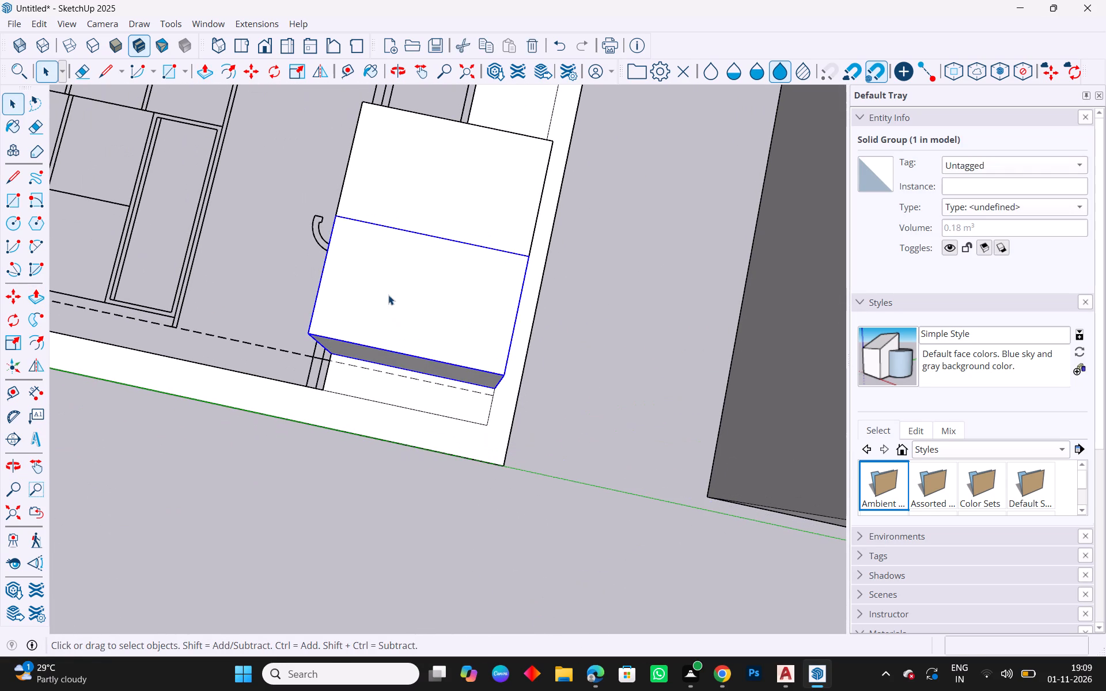
right_click(388, 295)
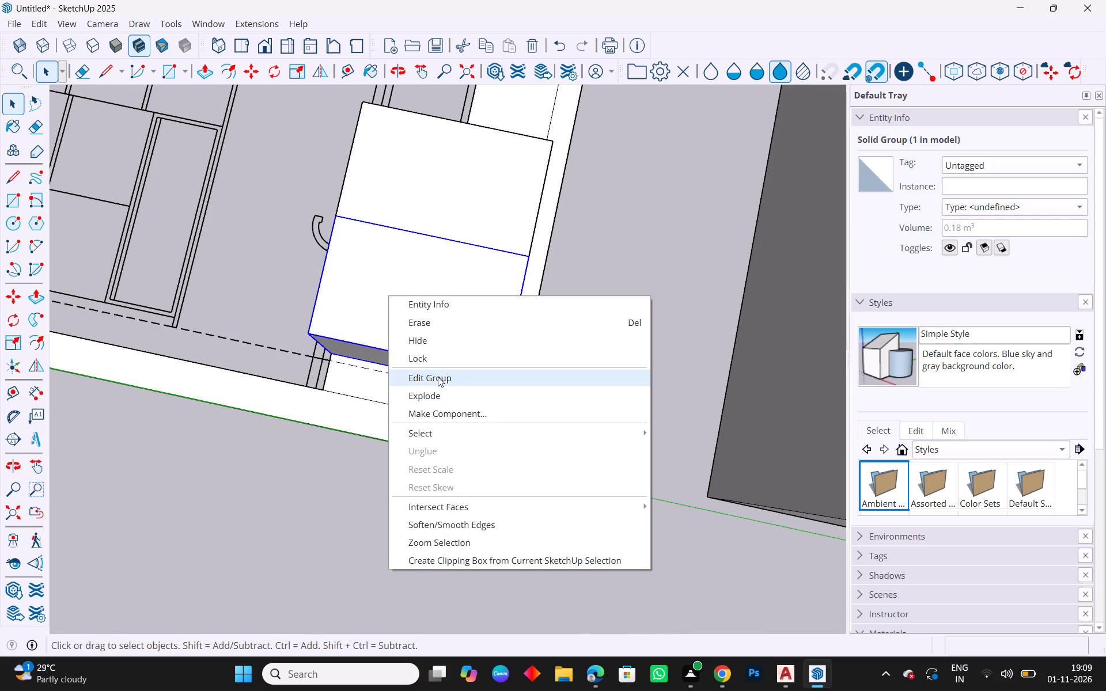
click(755, 222)
click(437, 303)
key(m)
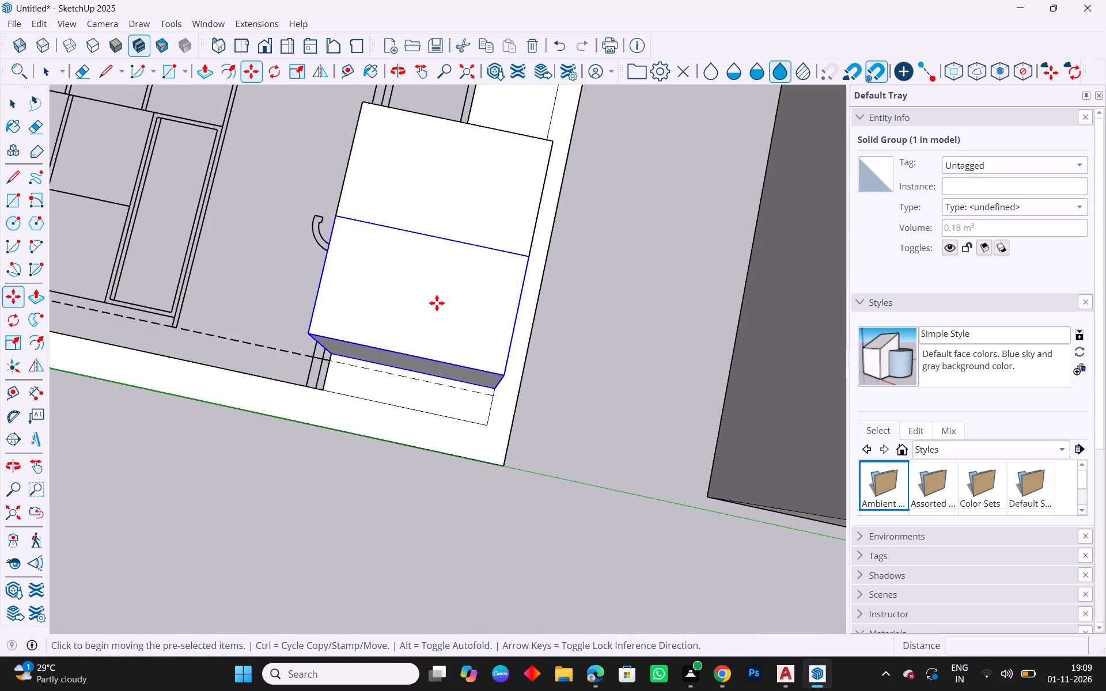
click(437, 303)
middle_drag(522, 529, 615, 483)
middle_drag(611, 426, 578, 296)
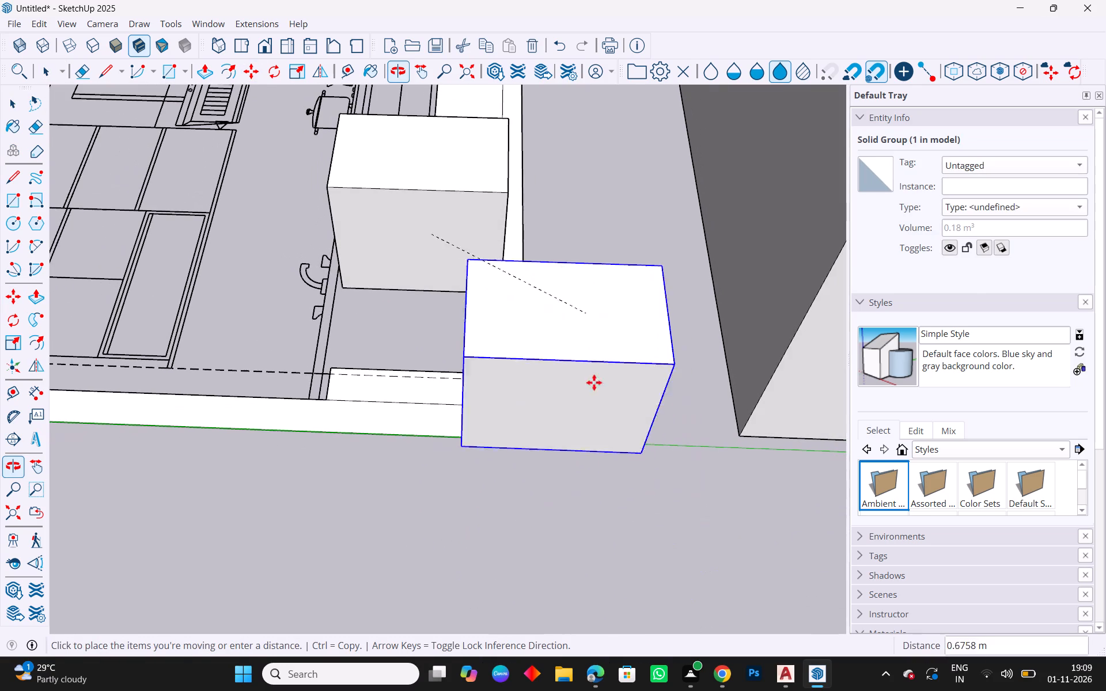
scroll(431, 534, down, 4)
click(592, 544)
key(Escape)
key(space)
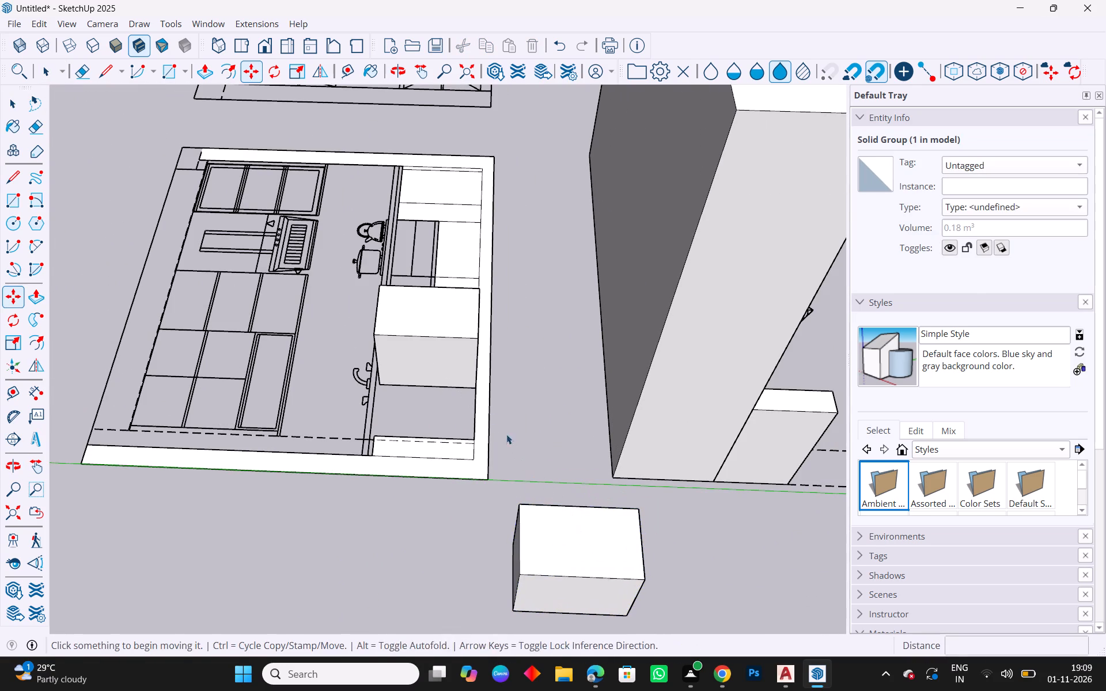
Move the other sink cabinet box out of the elevation and place it beside the first box.
click(418, 327)
key(m)
click(418, 327)
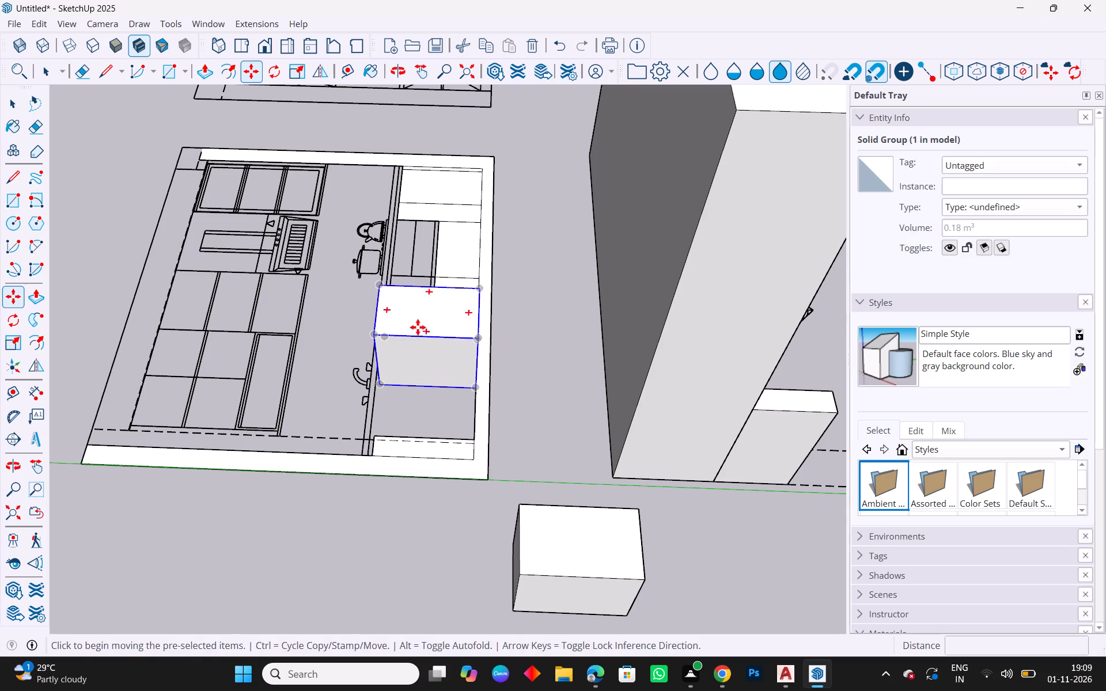
click(707, 559)
key(Escape)
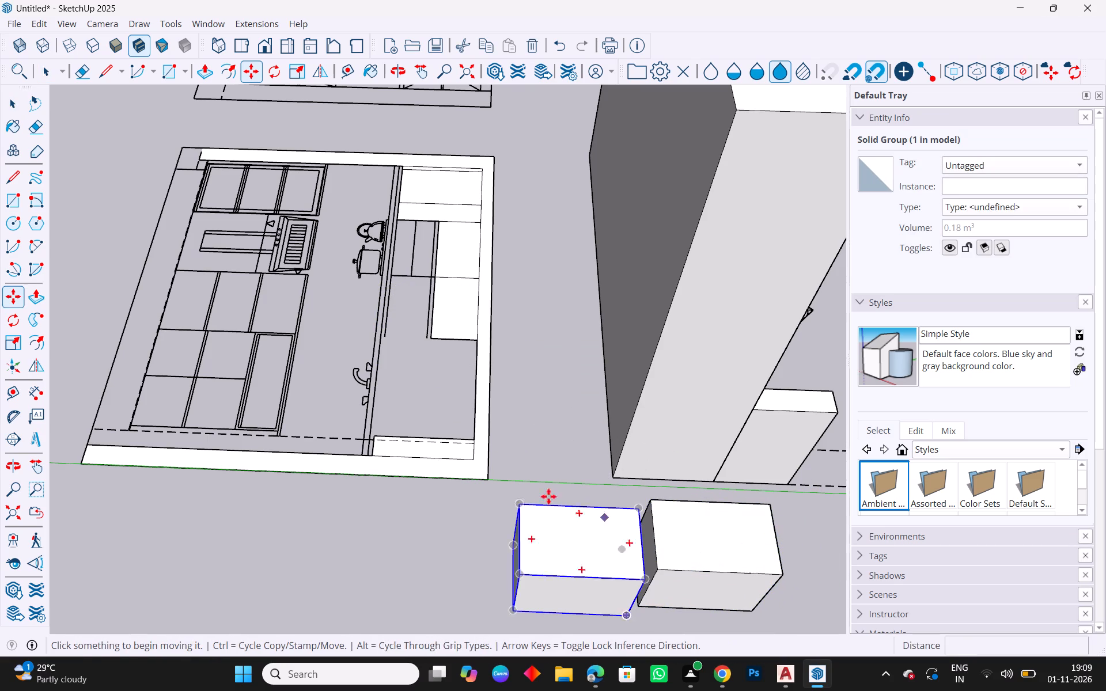
key(Escape)
key(space)
key(Escape)
scroll(382, 318, up, 4)
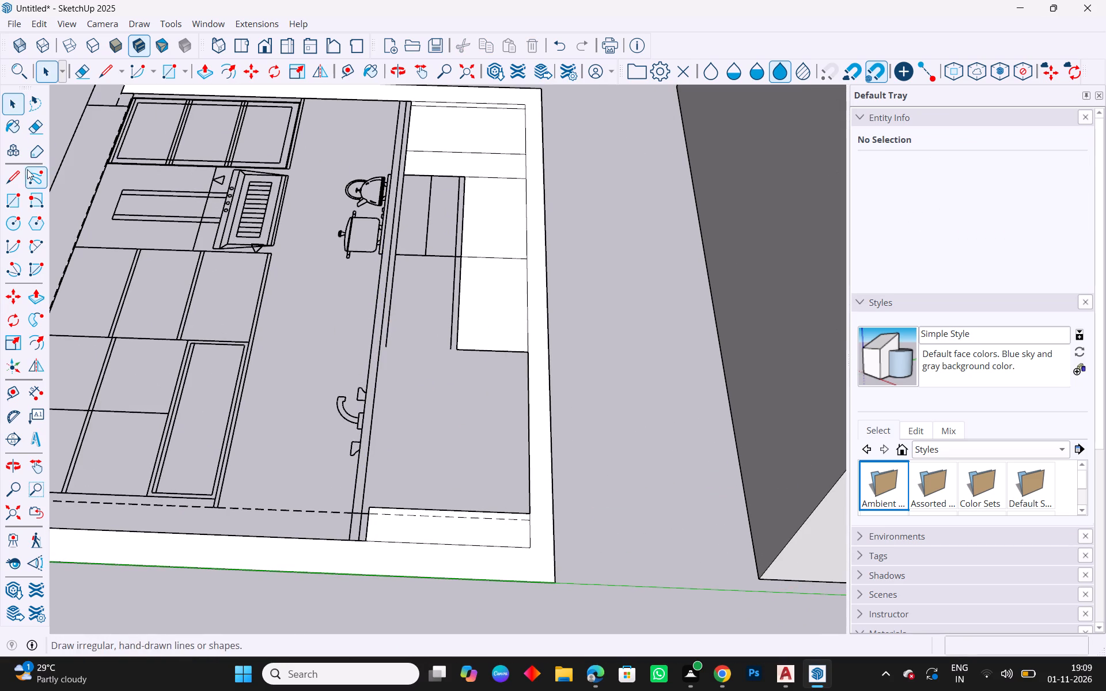
Draw a line about 0.375 m long across the elevation's base-cabinet zone from the open drawer-column corner to the counter line.
click(20, 177)
click(461, 350)
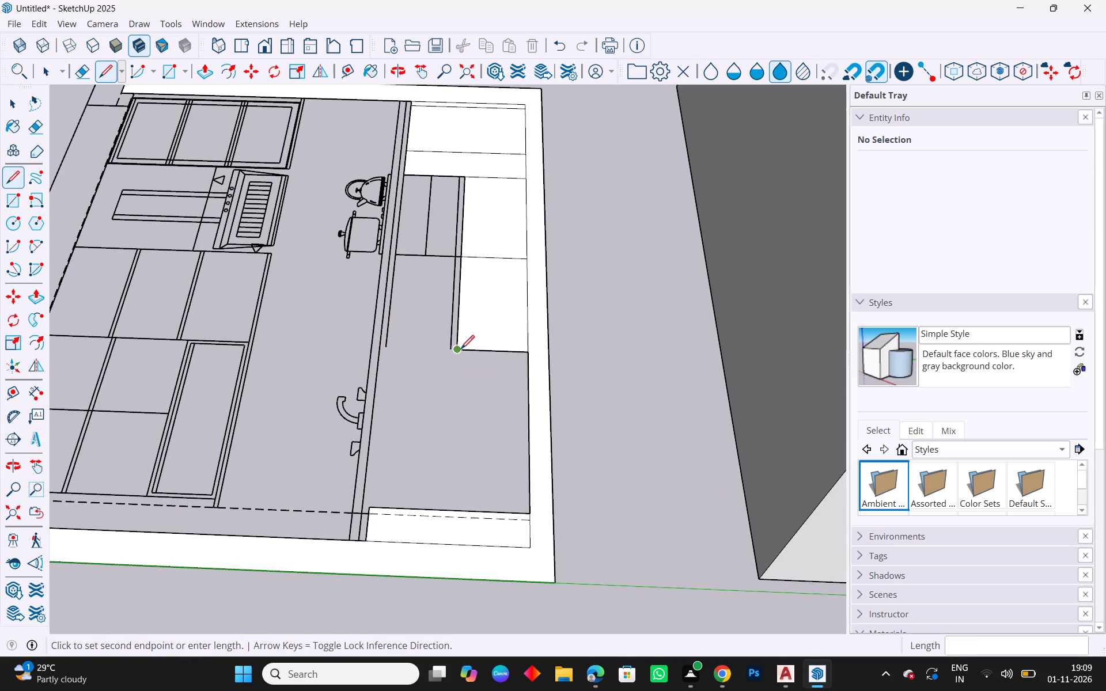
click(380, 347)
key(Escape)
key(space)
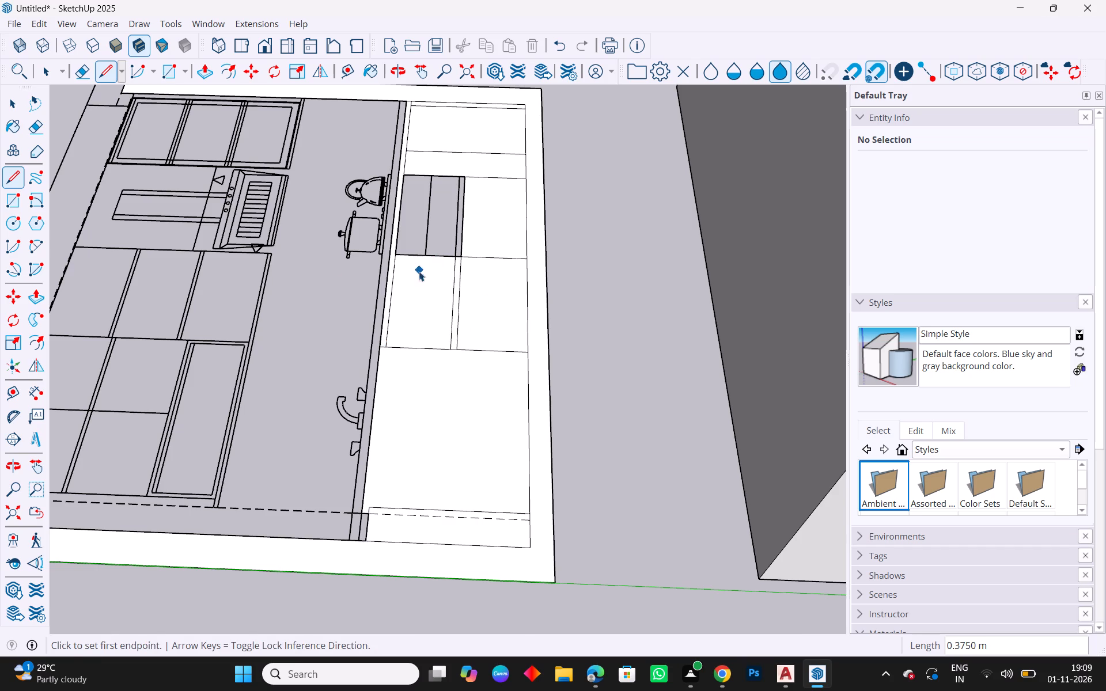
key(Escape)
Move the cabinet box nearer the kitchen wall past the other box, leaving a gap between the two.
scroll(296, 259, down, 13)
scroll(530, 442, up, 4)
middle_drag(548, 438, 455, 533)
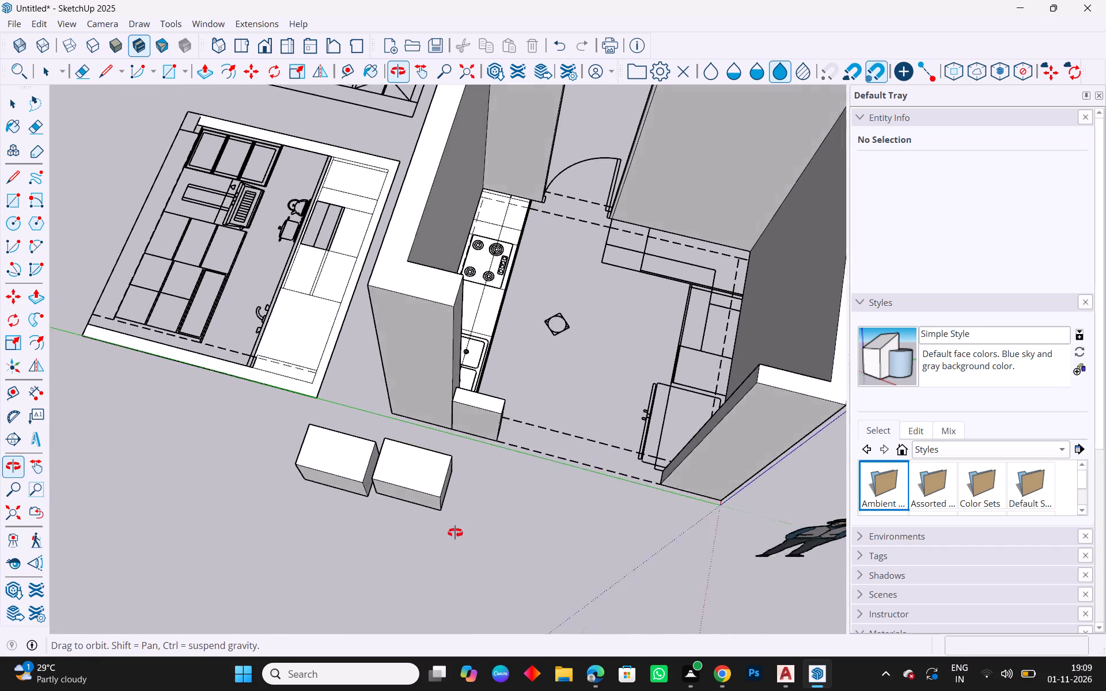
middle_drag(455, 533, 435, 541)
drag(407, 531, 309, 457)
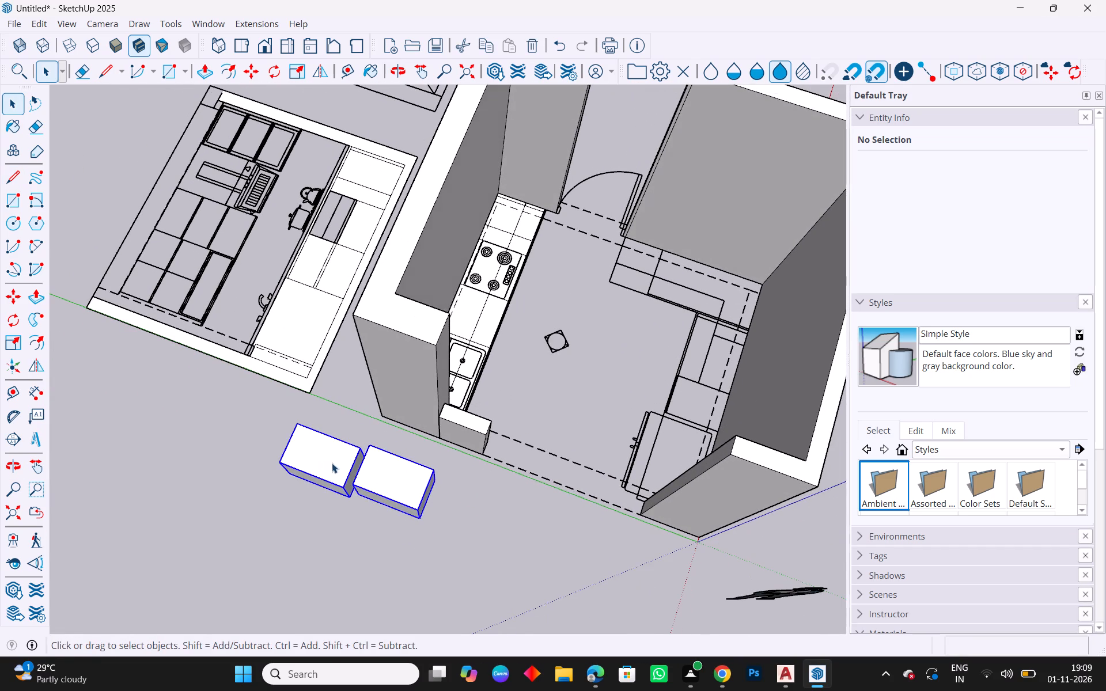
key(Escape)
scroll(379, 491, up, 3)
click(397, 495)
key(Escape)
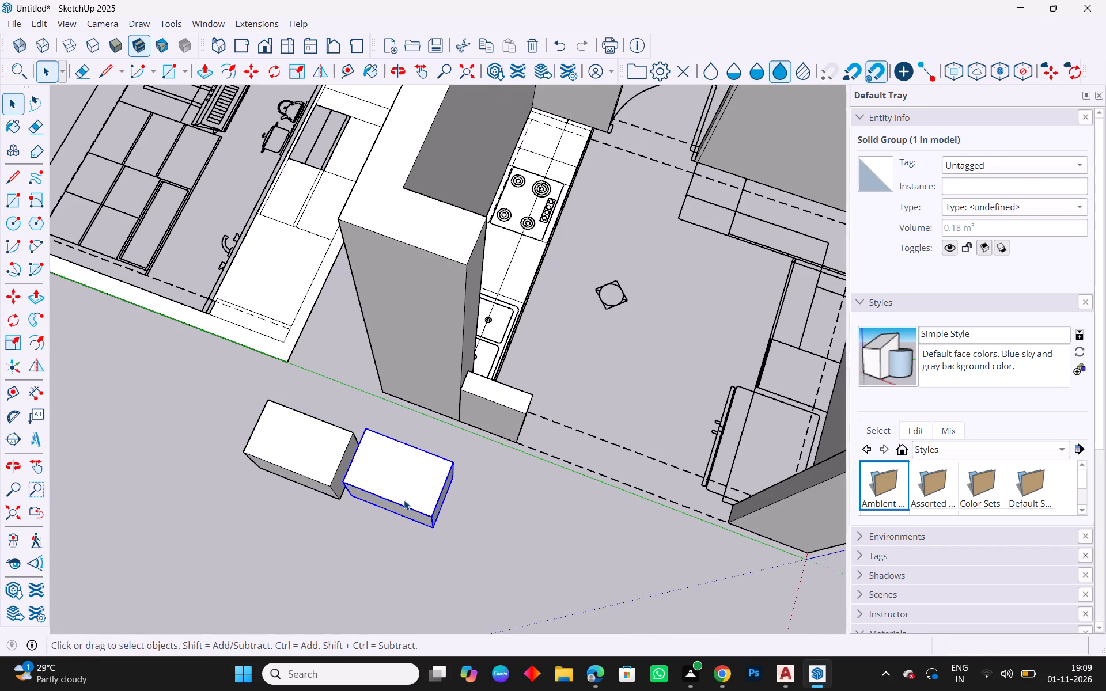
key(m)
click(404, 500)
click(116, 460)
key(Escape)
key(space)
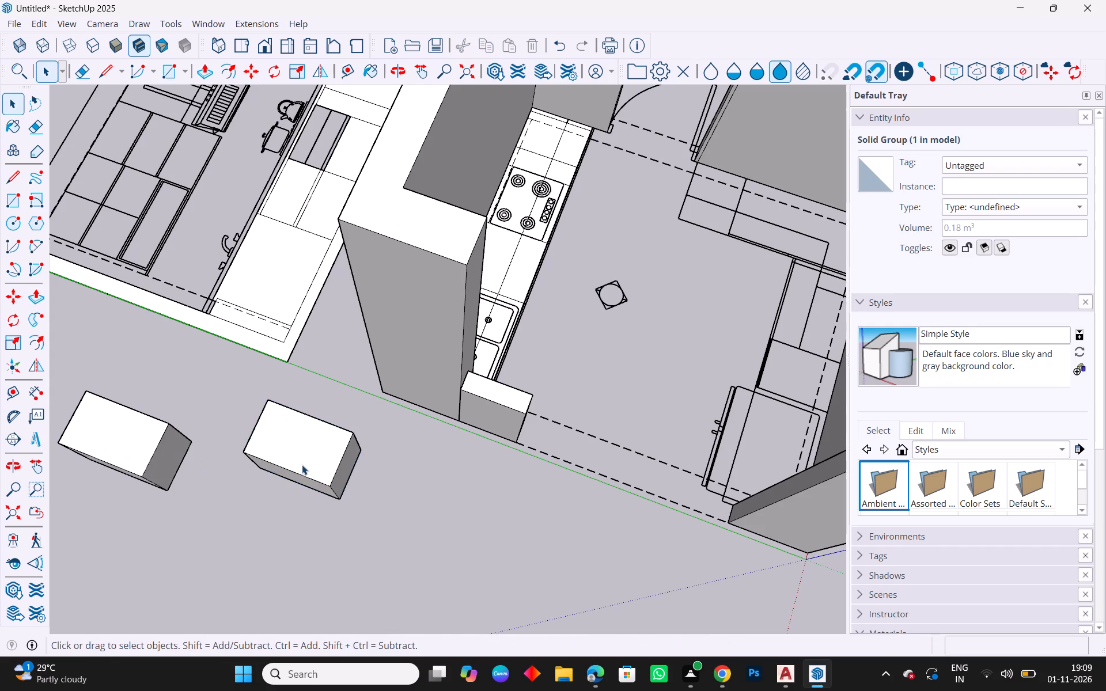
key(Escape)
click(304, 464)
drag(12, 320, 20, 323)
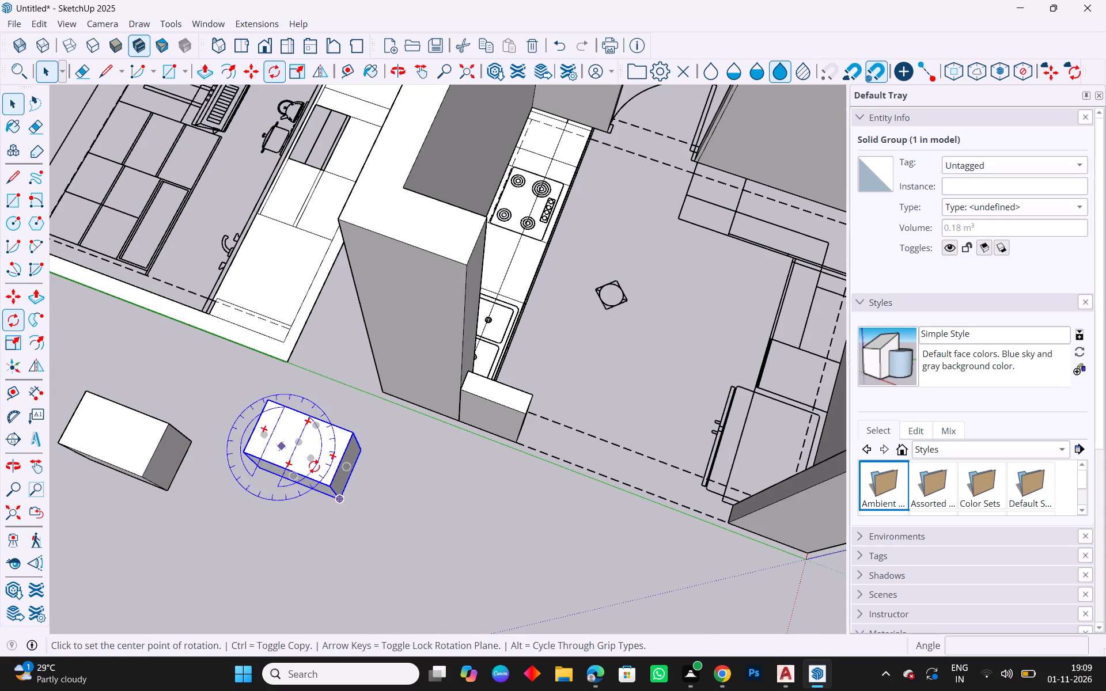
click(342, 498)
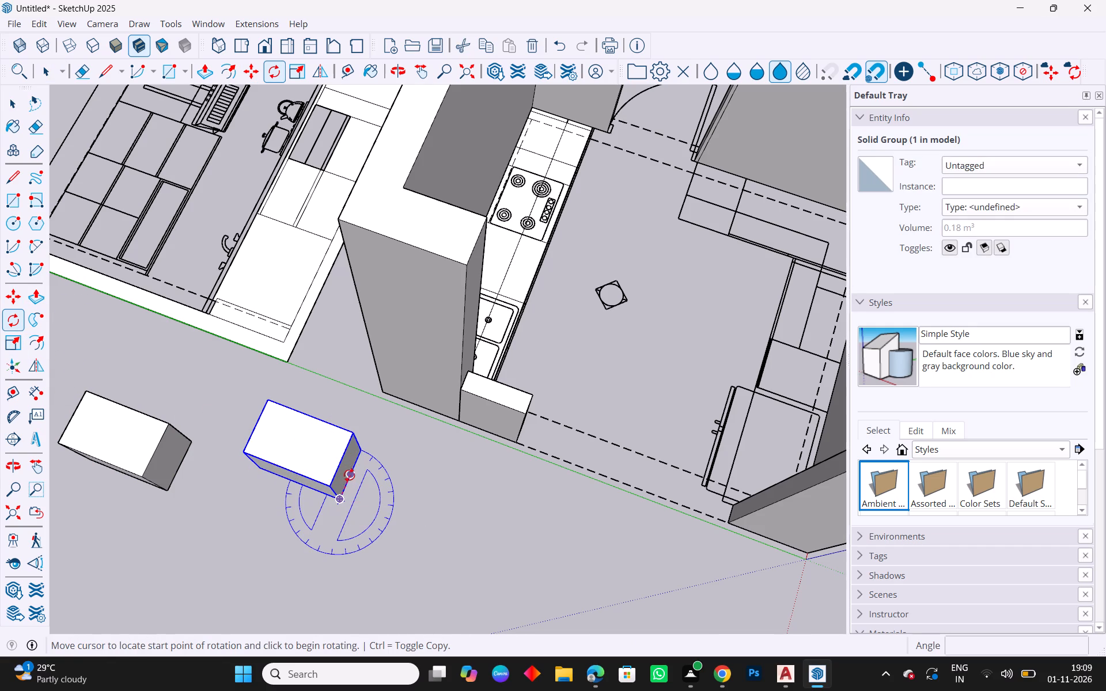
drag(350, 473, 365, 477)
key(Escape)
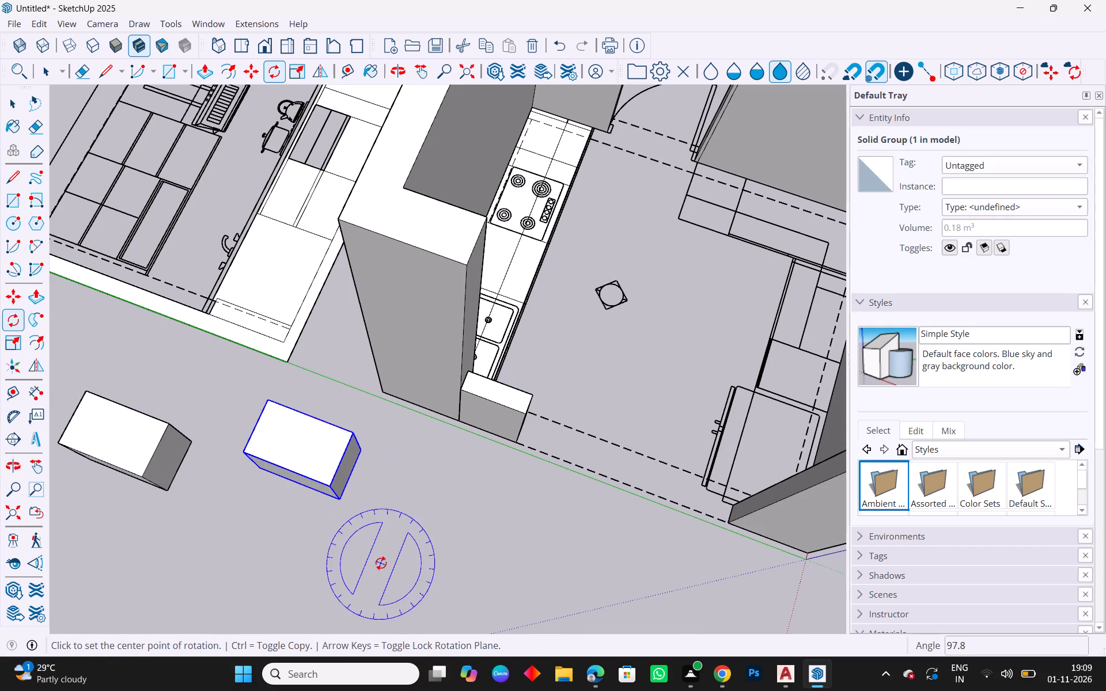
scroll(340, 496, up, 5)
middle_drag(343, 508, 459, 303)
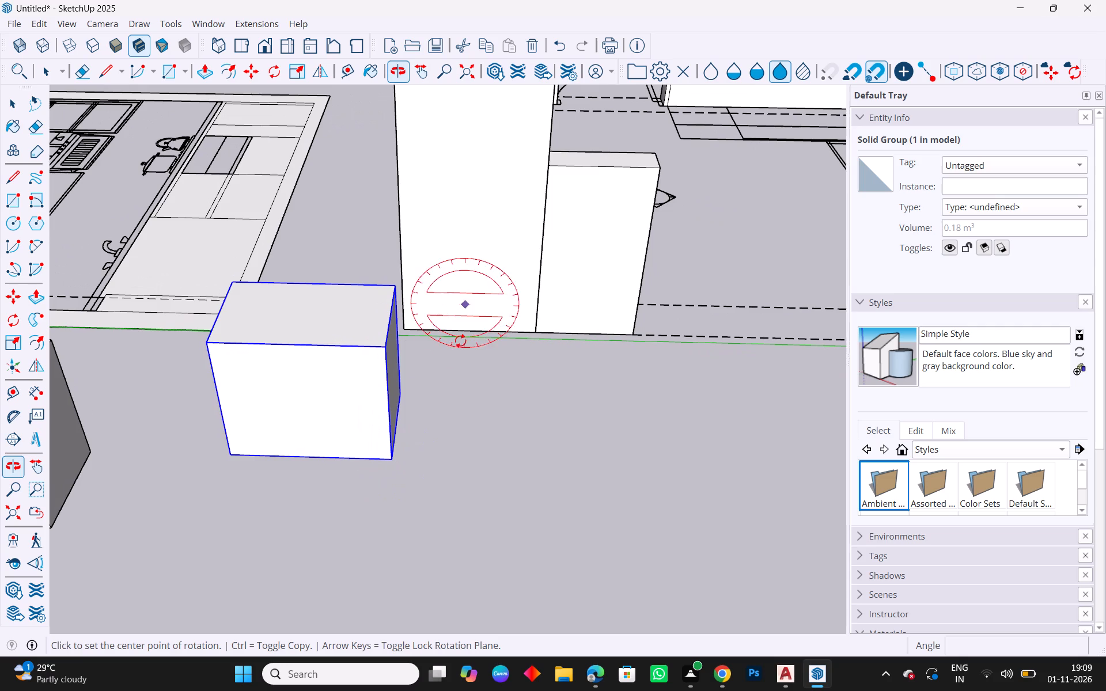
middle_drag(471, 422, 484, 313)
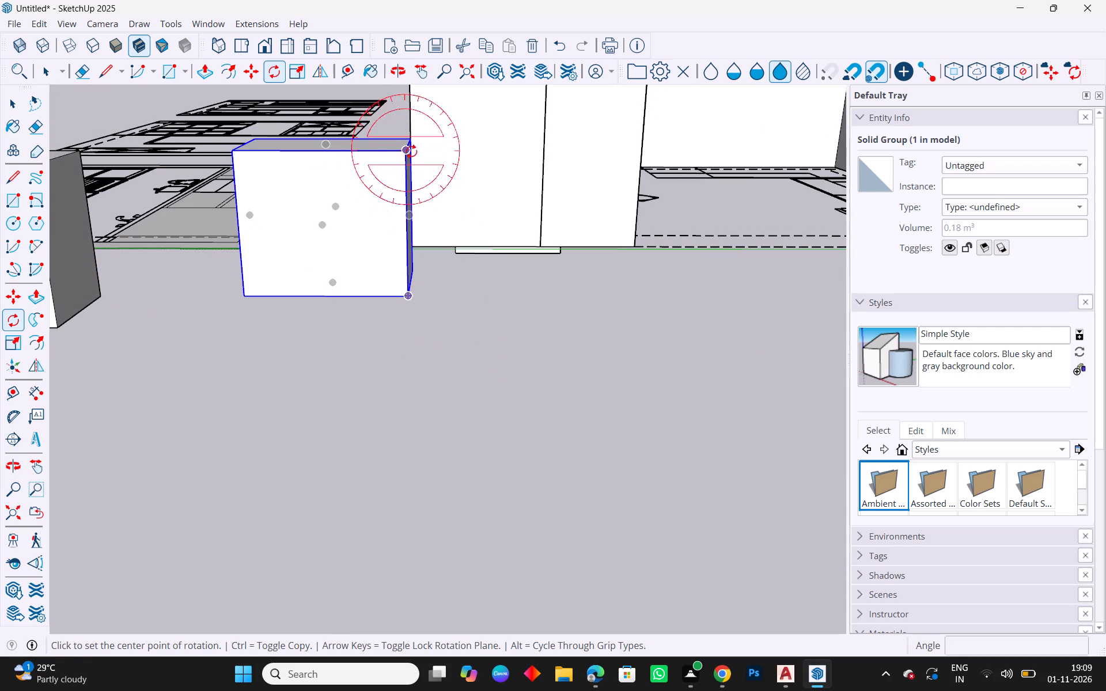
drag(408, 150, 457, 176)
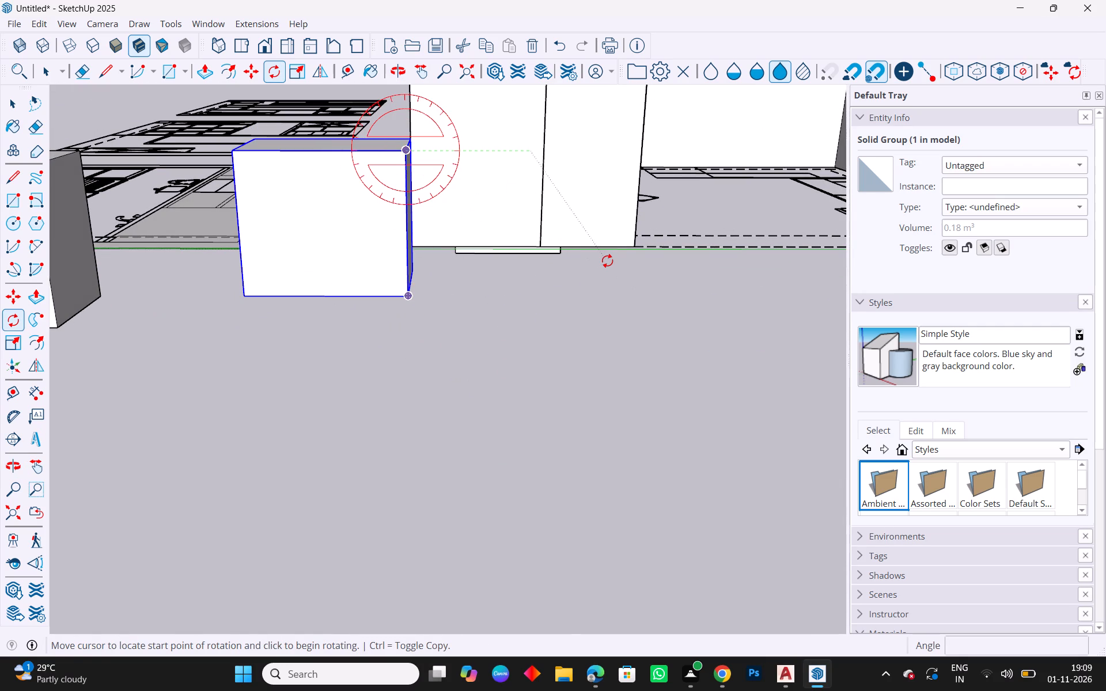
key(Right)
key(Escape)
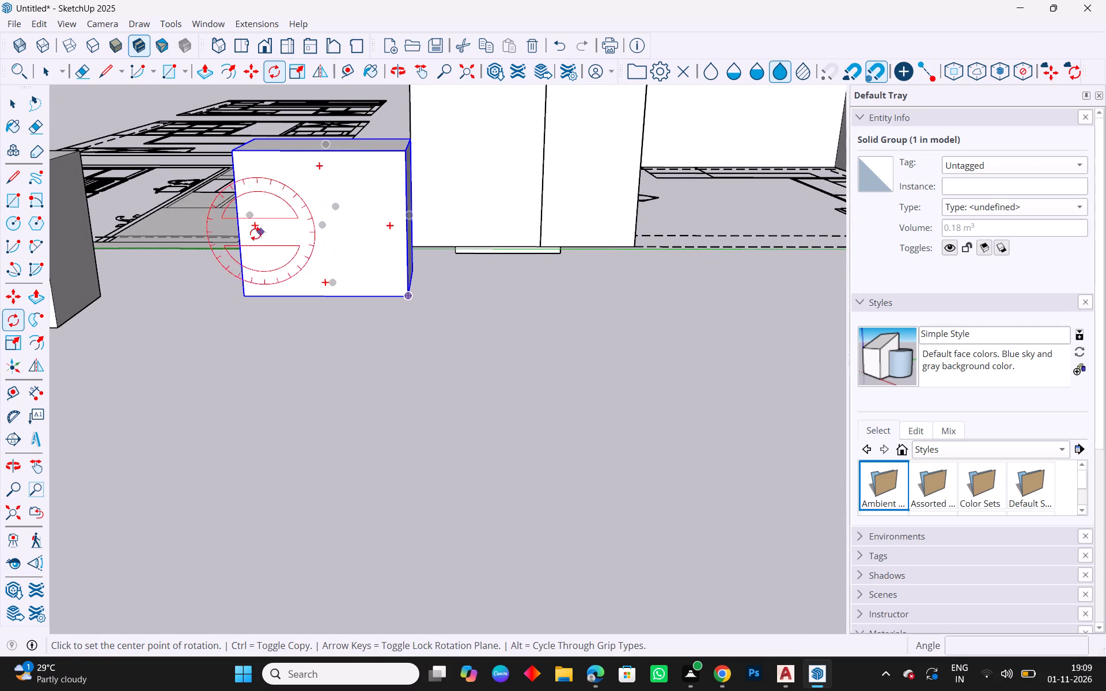
Rotate the cabinet box nearer the kitchen wall a quarter turn about the red axis so it stands upright.
drag(238, 225, 243, 200)
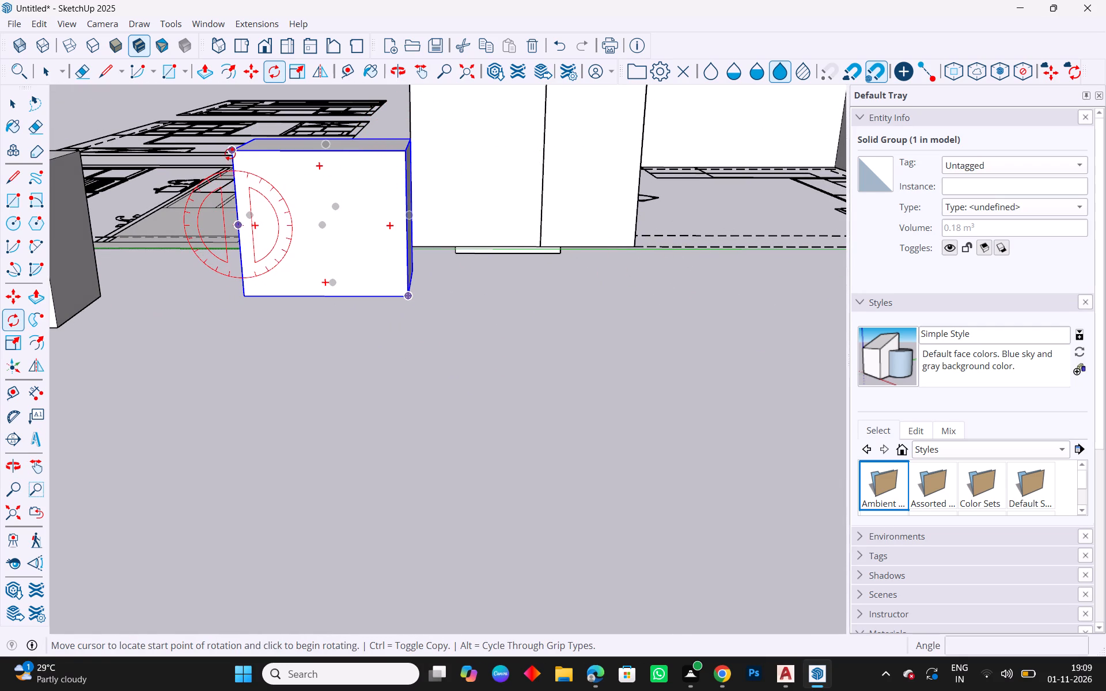
click(232, 150)
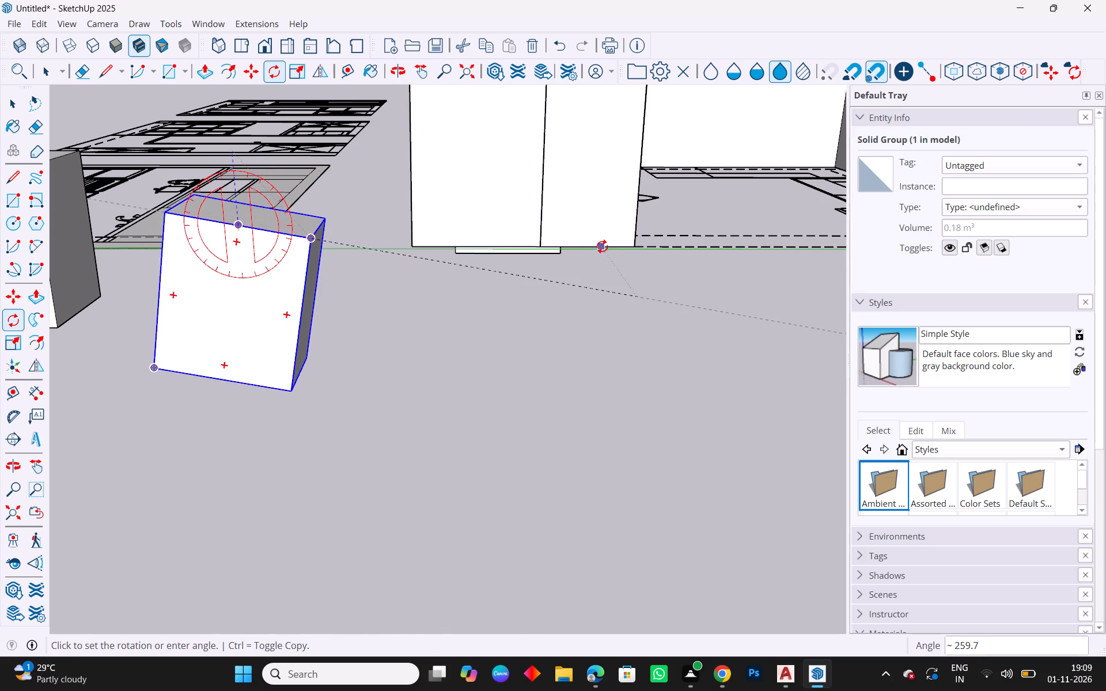
click(612, 223)
middle_drag(415, 385, 284, 408)
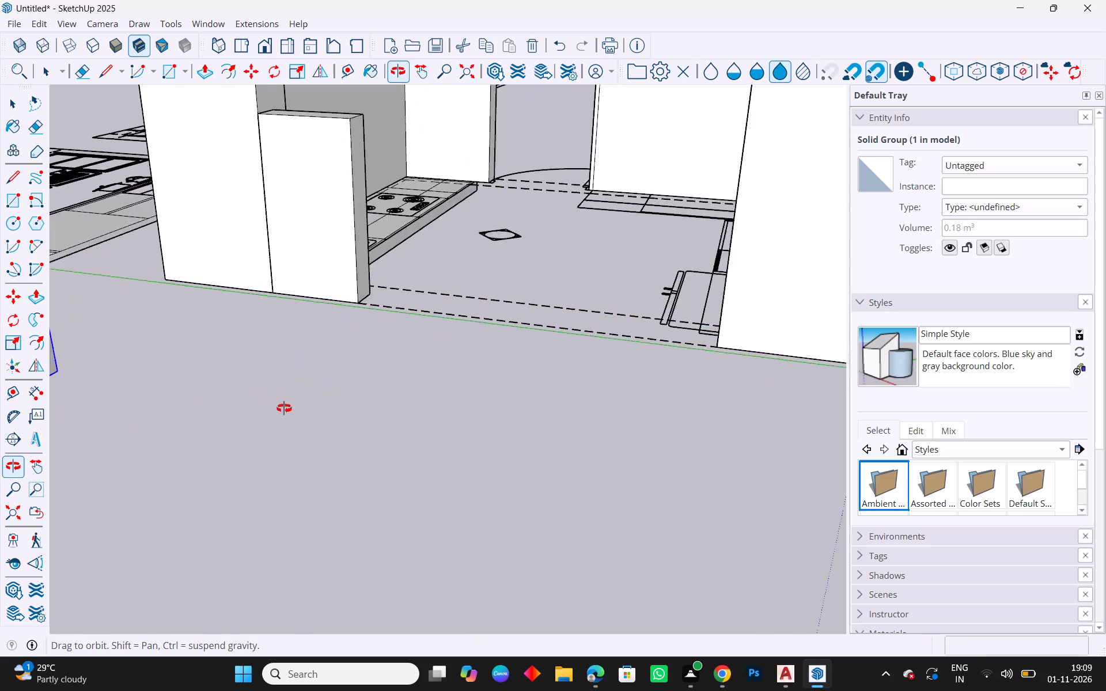
middle_drag(284, 408, 434, 396)
key(Escape)
scroll(355, 382, down, 4)
middle_drag(500, 404, 472, 424)
key(Escape)
key(space)
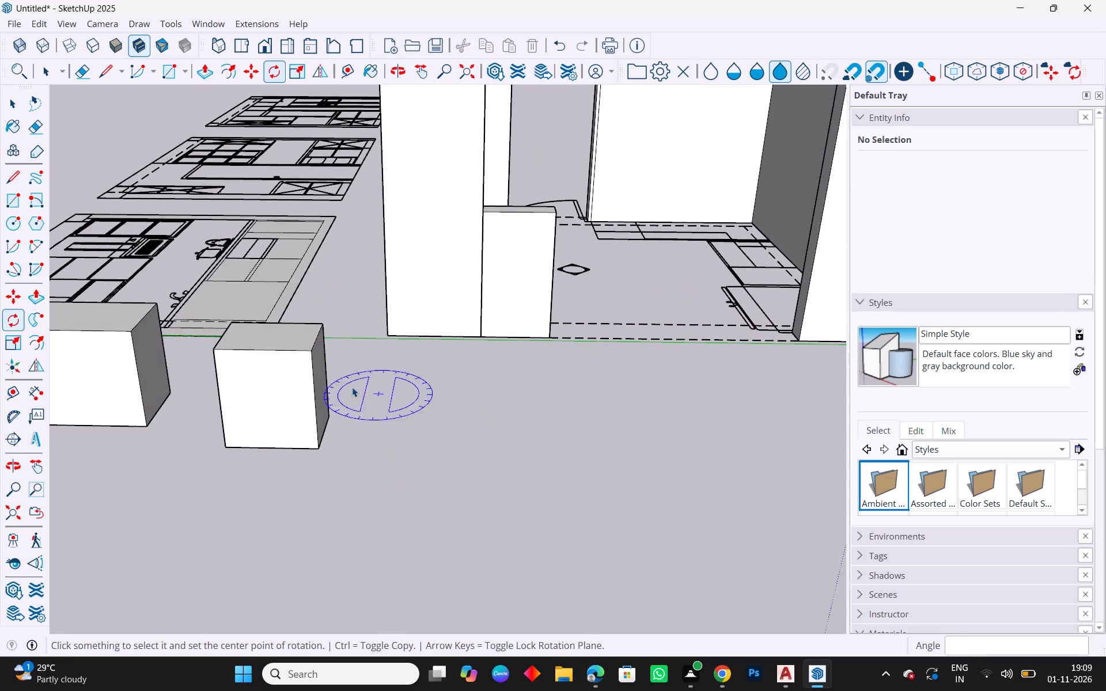
Examine the rotated cabinet box and its surroundings from several angles.
scroll(330, 374, up, 5)
key(Escape)
middle_drag(387, 475, 368, 460)
scroll(359, 344, down, 3)
middle_drag(492, 423, 329, 454)
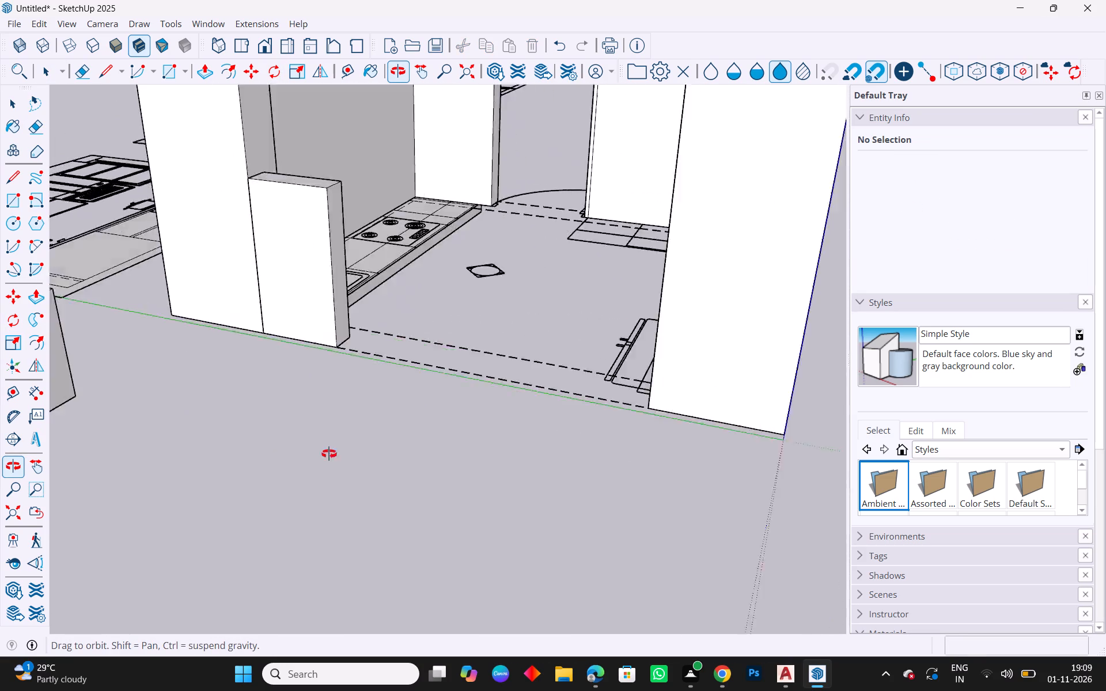
middle_drag(329, 454, 566, 427)
scroll(525, 412, down, 2)
middle_drag(638, 424, 398, 470)
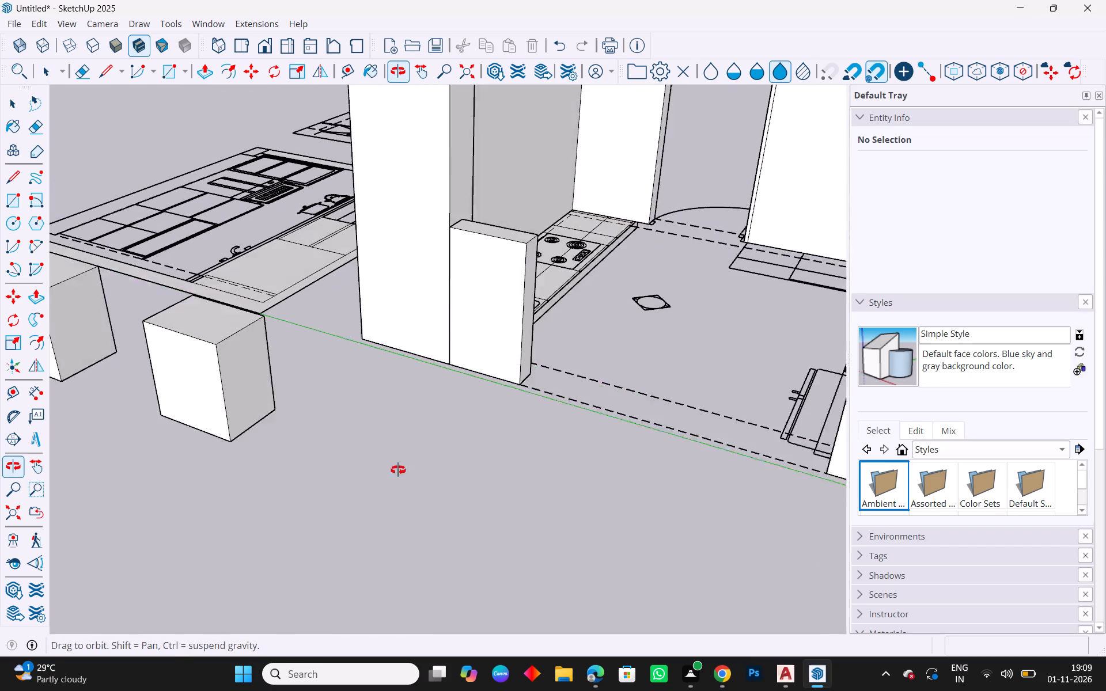
middle_drag(398, 470, 397, 470)
Inside the rotated box's group, Push/Pull the side face toward the kitchen wall outward 20 mm, keeping the original face outline.
scroll(257, 374, up, 8)
middle_drag(270, 396, 331, 394)
click(290, 396)
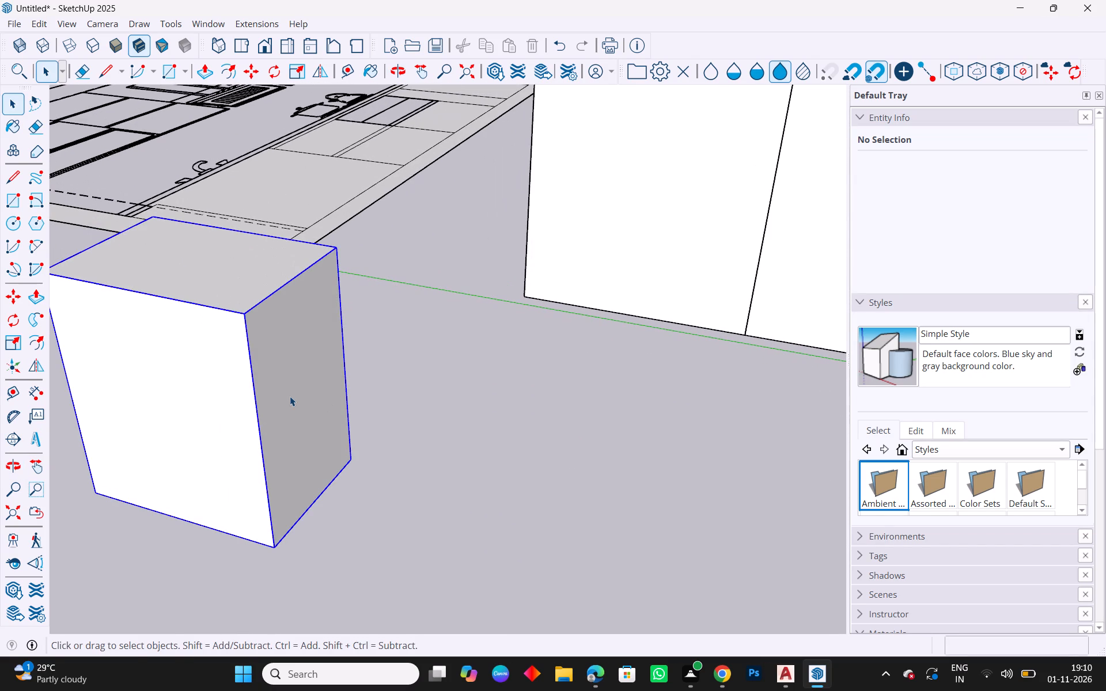
double_click(290, 396)
middle_click(500, 434)
key(Escape)
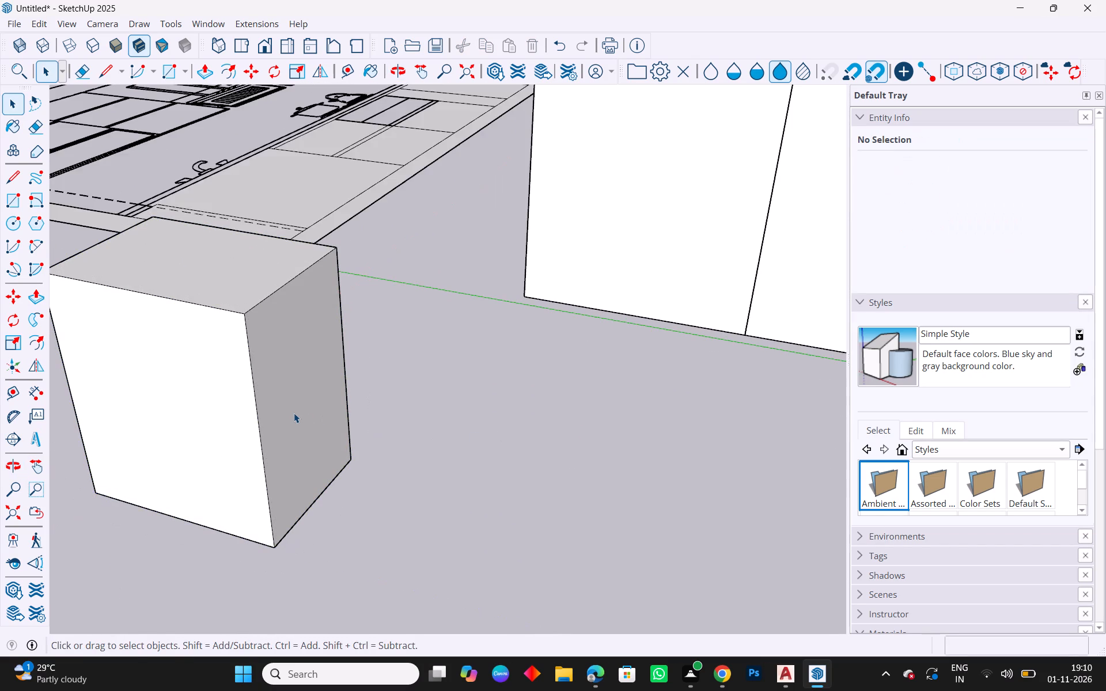
double_click(289, 409)
click(40, 294)
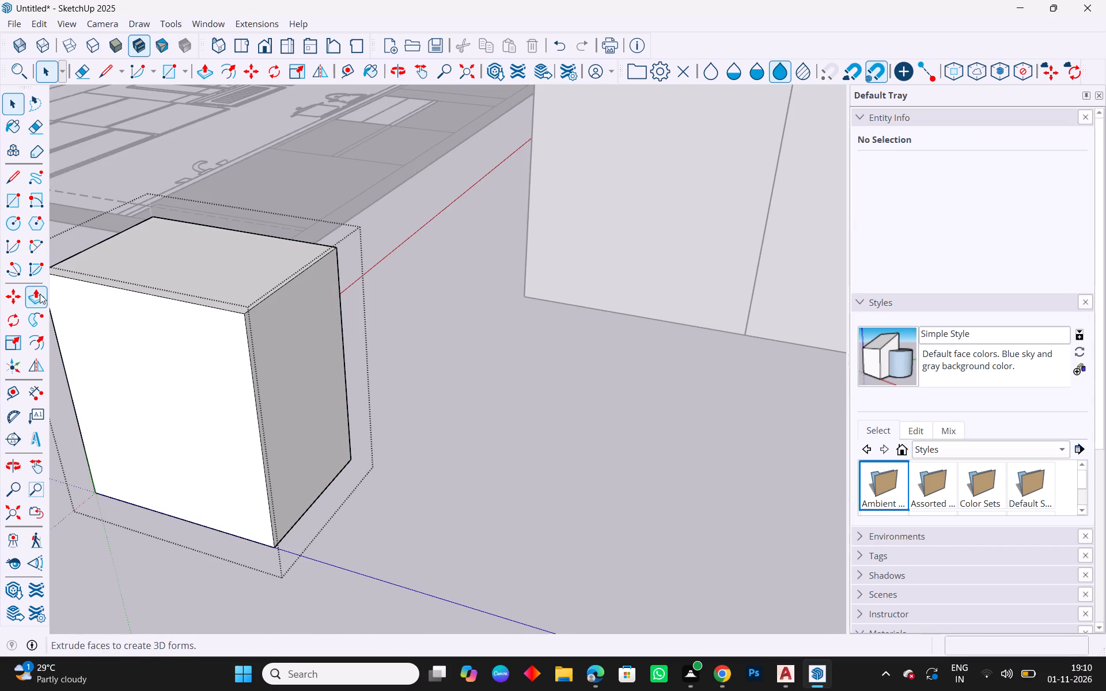
click(320, 369)
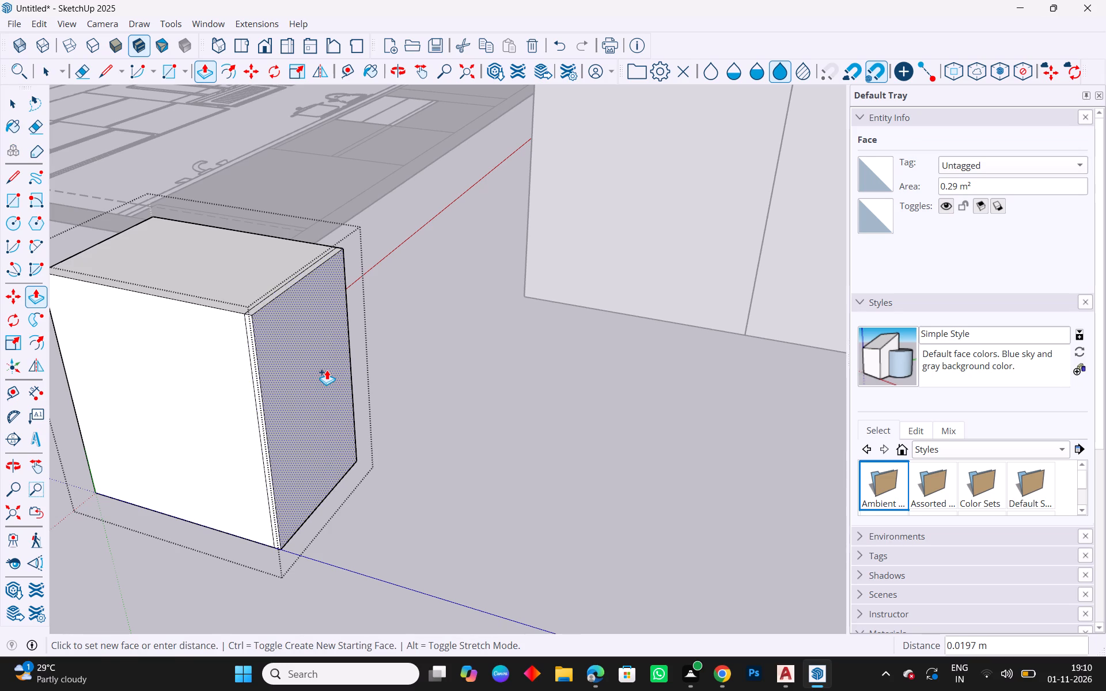
text(20mm)
key(Return)
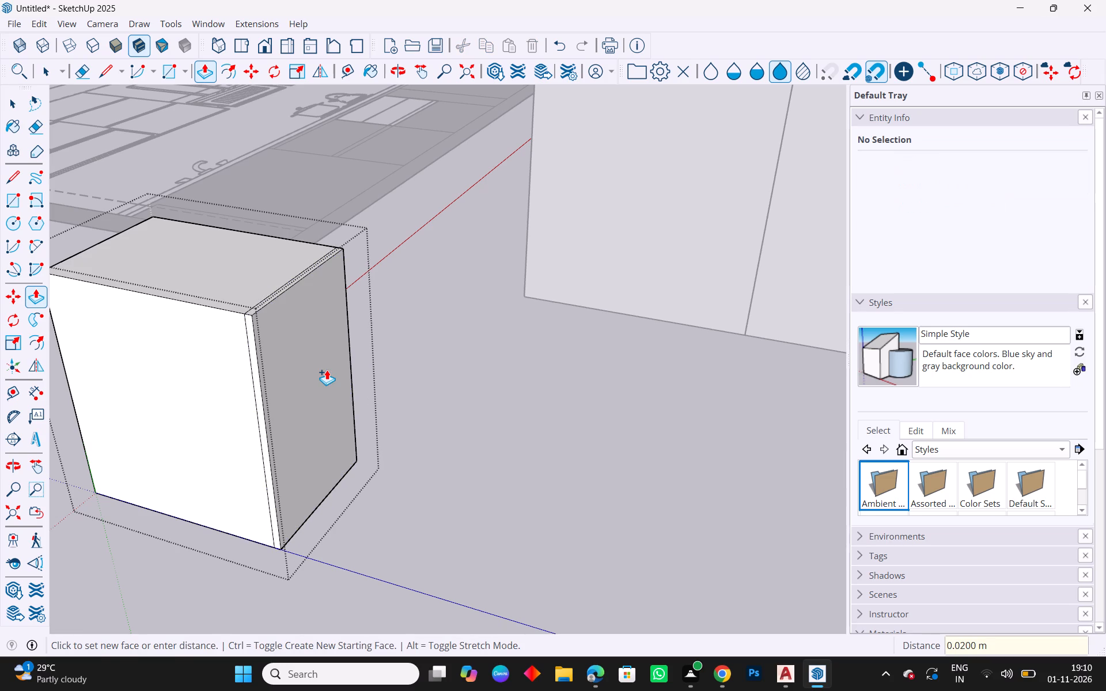
key(Escape)
key(Escape)
key(space)
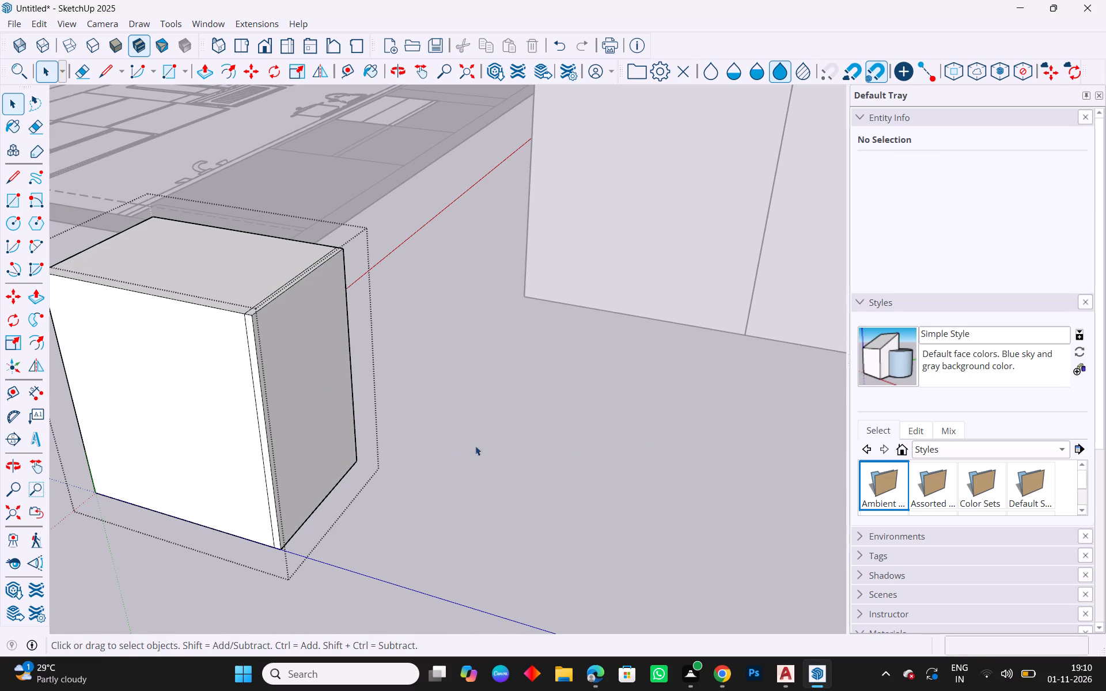
scroll(486, 470, down, 3)
key(Escape)
click(503, 492)
Inside the other cabinet box's group, make its side face toward the rotated box a separate group.
middle_drag(529, 480, 456, 512)
scroll(474, 523, down, 6)
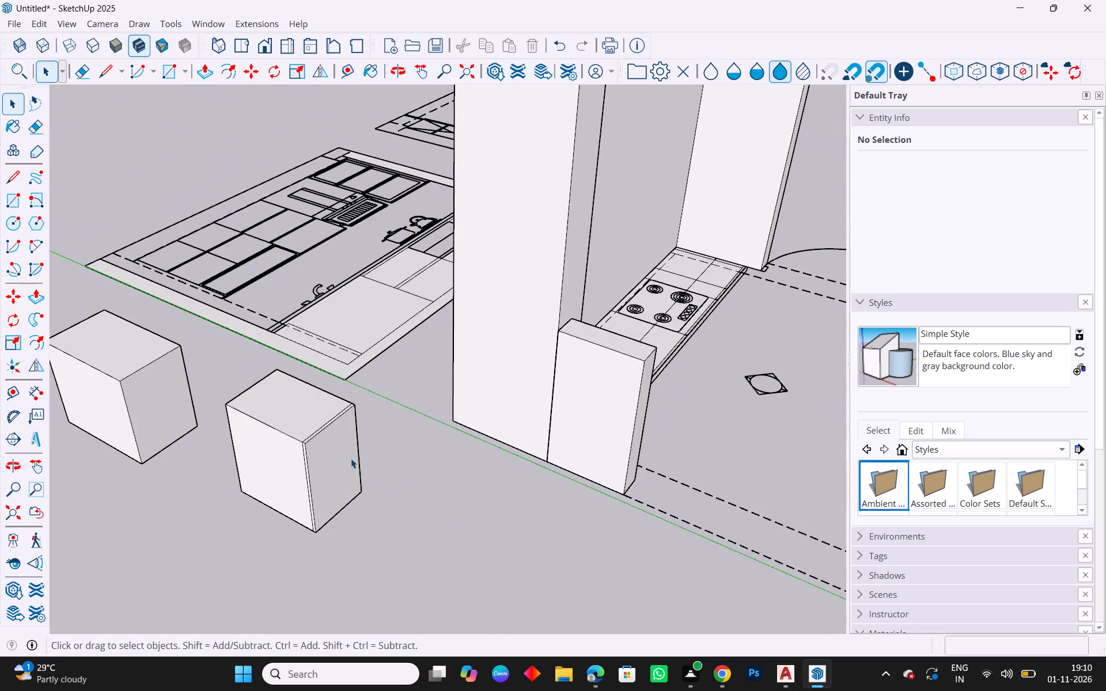
middle_drag(262, 411, 274, 359)
middle_drag(413, 392, 309, 399)
scroll(100, 328, up, 3)
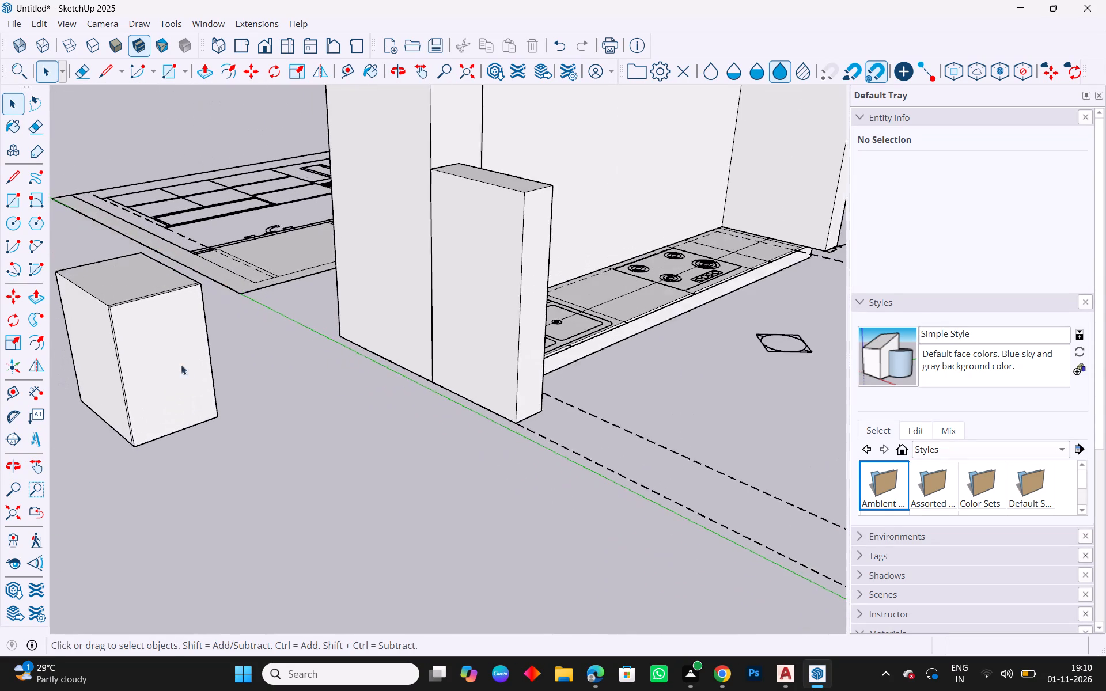
scroll(194, 373, down, 10)
scroll(35, 279, up, 16)
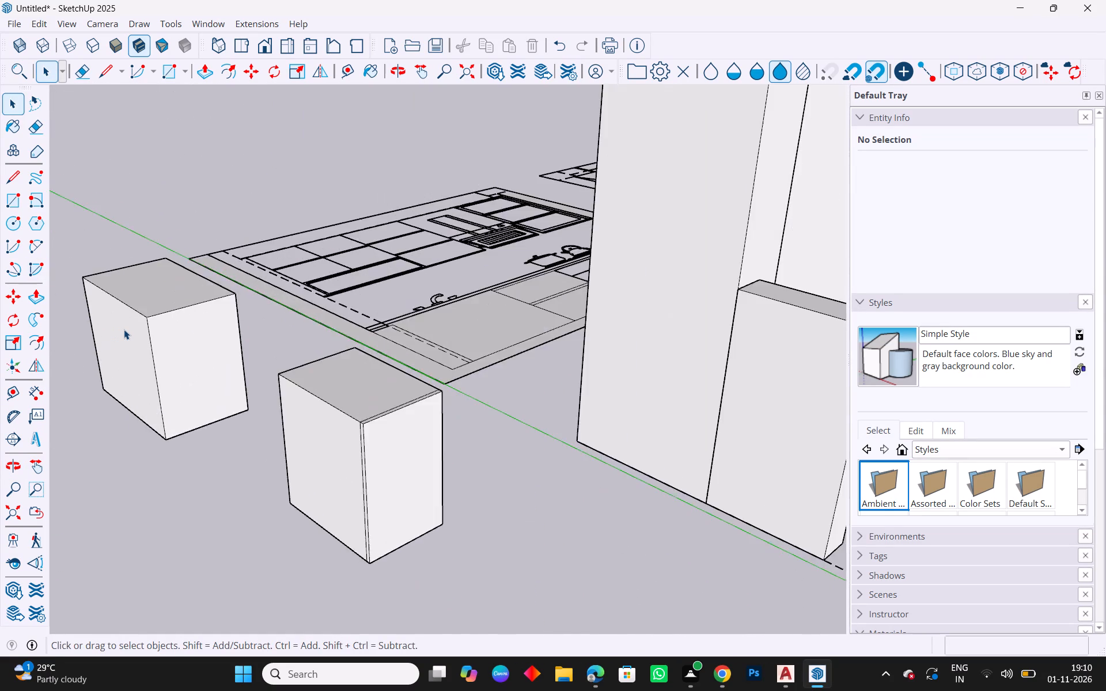
scroll(124, 329, up, 2)
scroll(130, 329, down, 4)
click(168, 333)
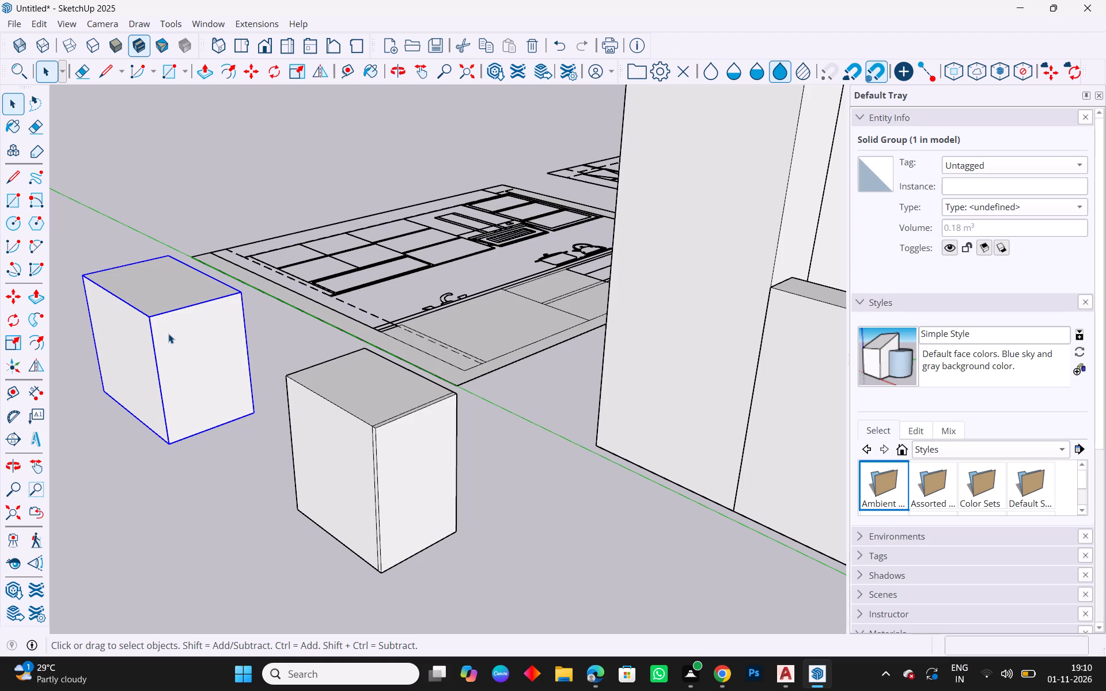
double_click(171, 337)
right_click(171, 337)
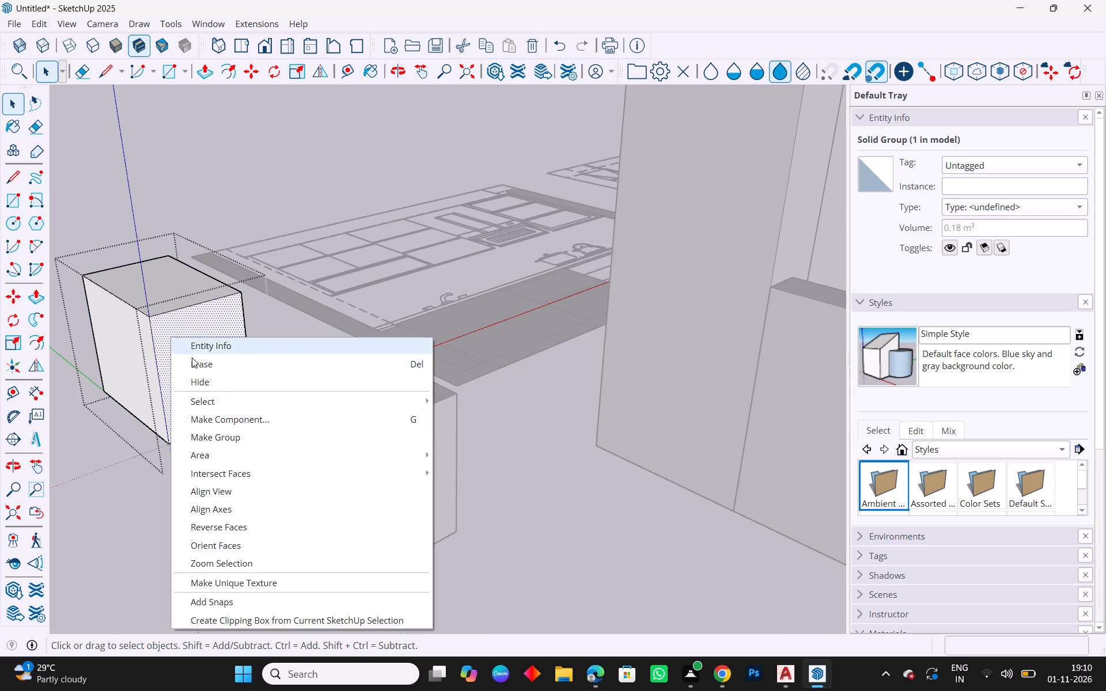
click(214, 443)
key(Escape)
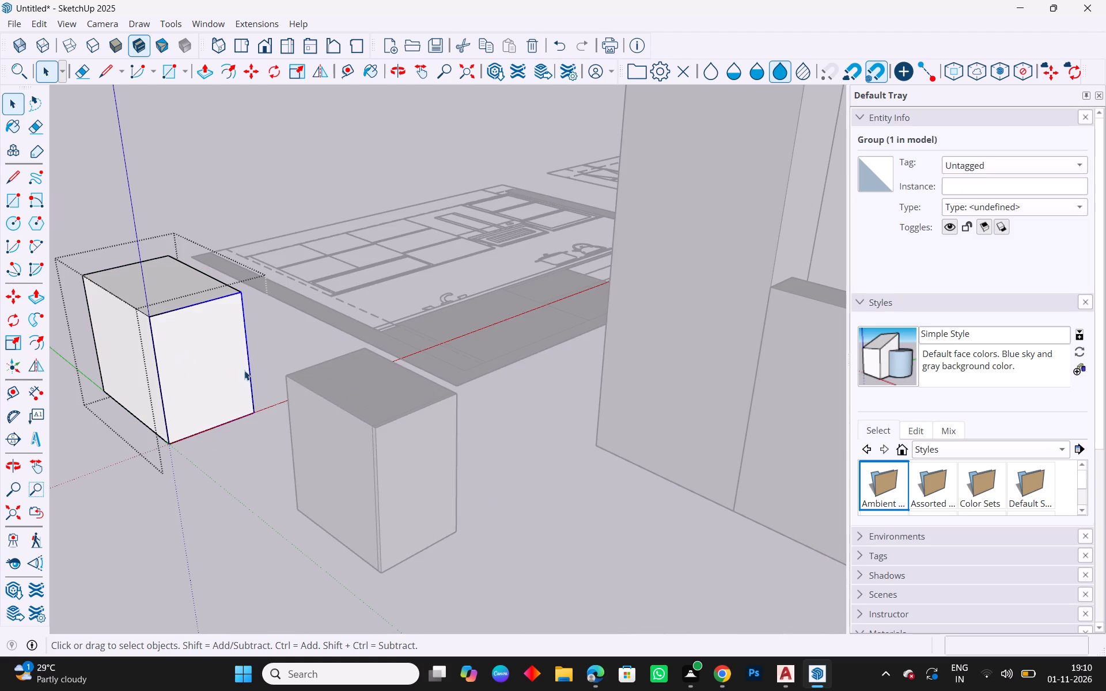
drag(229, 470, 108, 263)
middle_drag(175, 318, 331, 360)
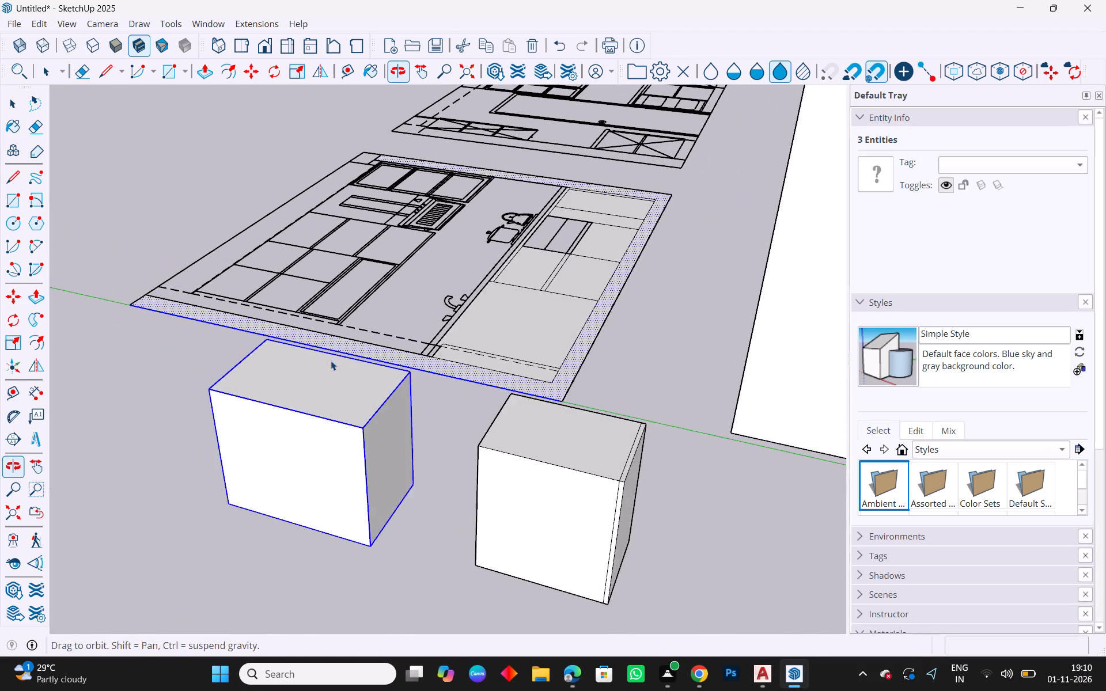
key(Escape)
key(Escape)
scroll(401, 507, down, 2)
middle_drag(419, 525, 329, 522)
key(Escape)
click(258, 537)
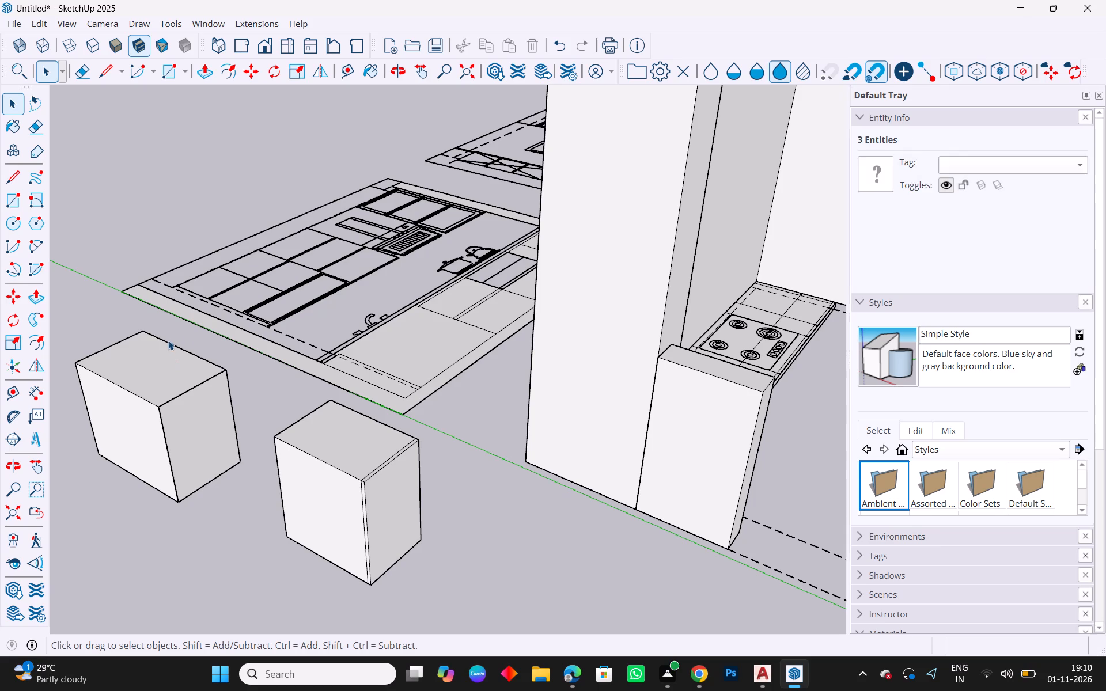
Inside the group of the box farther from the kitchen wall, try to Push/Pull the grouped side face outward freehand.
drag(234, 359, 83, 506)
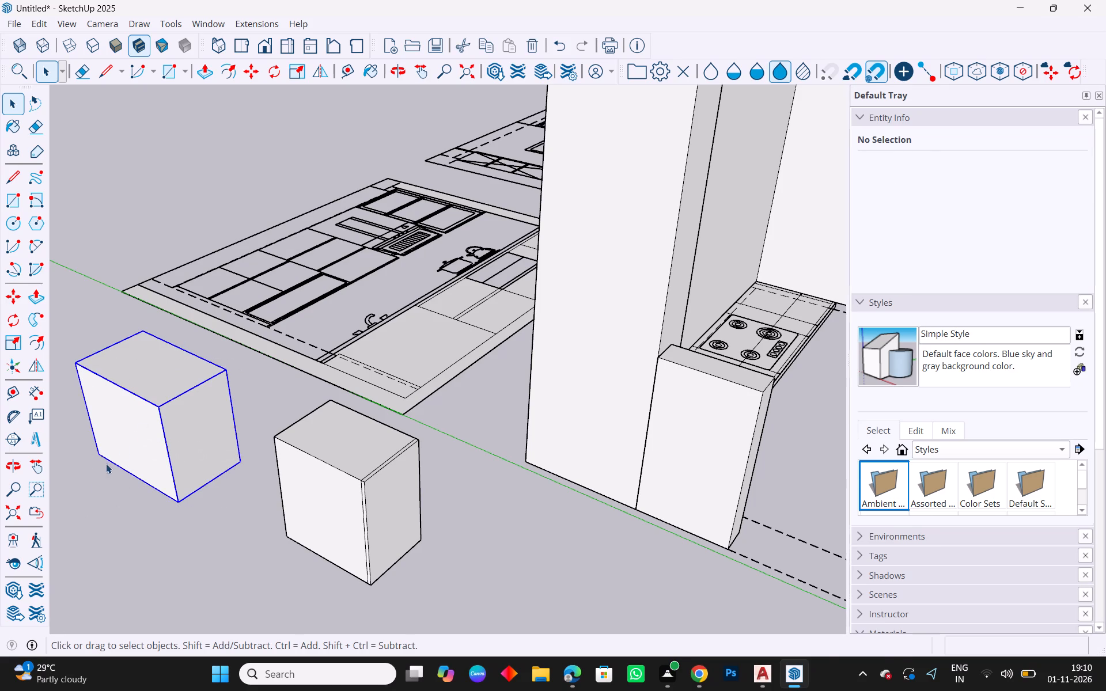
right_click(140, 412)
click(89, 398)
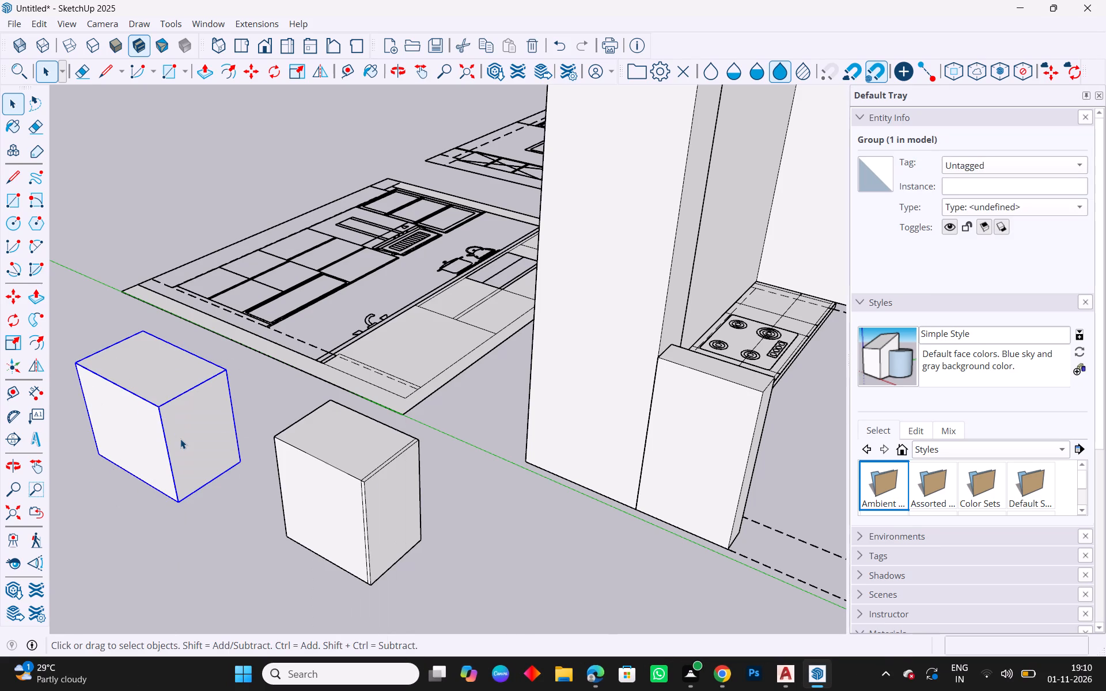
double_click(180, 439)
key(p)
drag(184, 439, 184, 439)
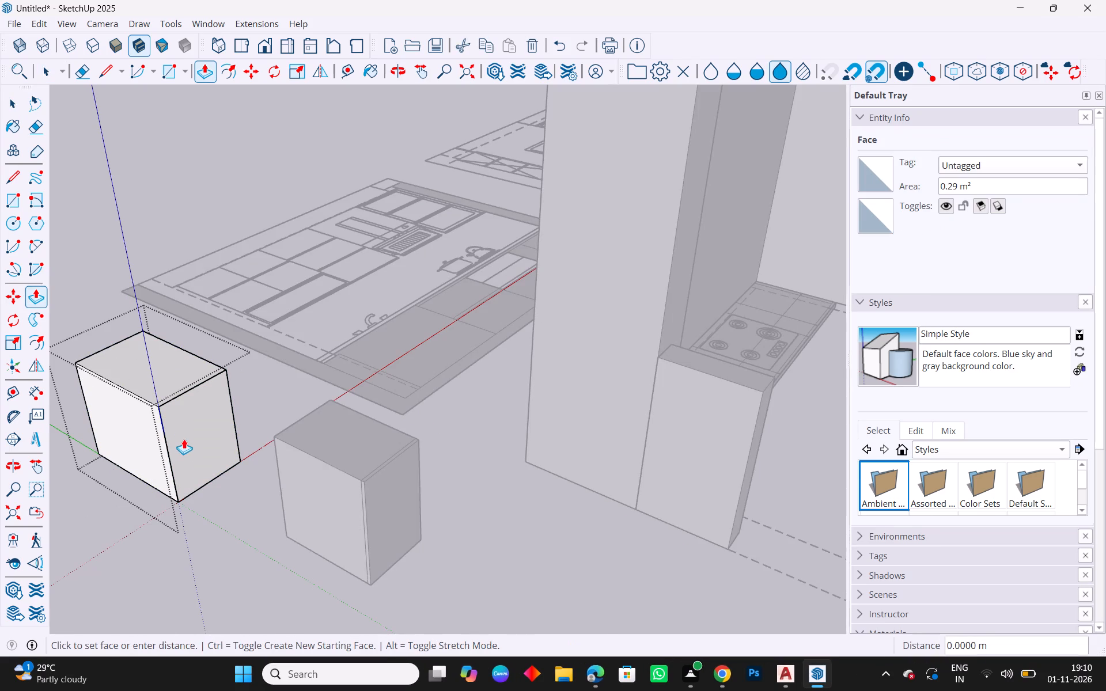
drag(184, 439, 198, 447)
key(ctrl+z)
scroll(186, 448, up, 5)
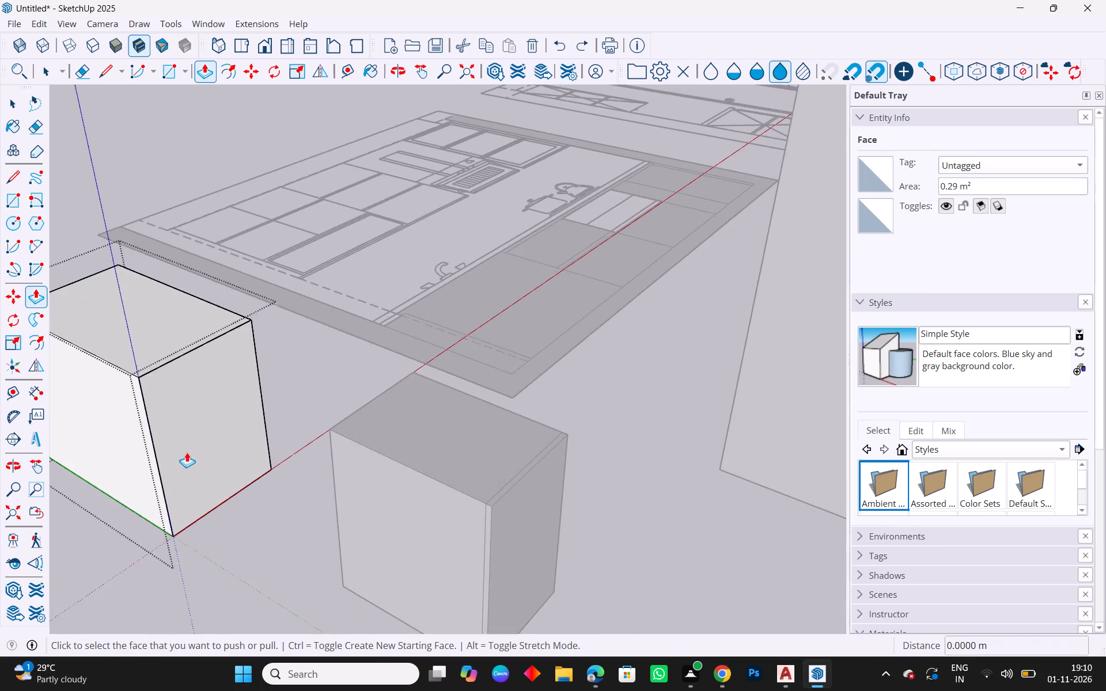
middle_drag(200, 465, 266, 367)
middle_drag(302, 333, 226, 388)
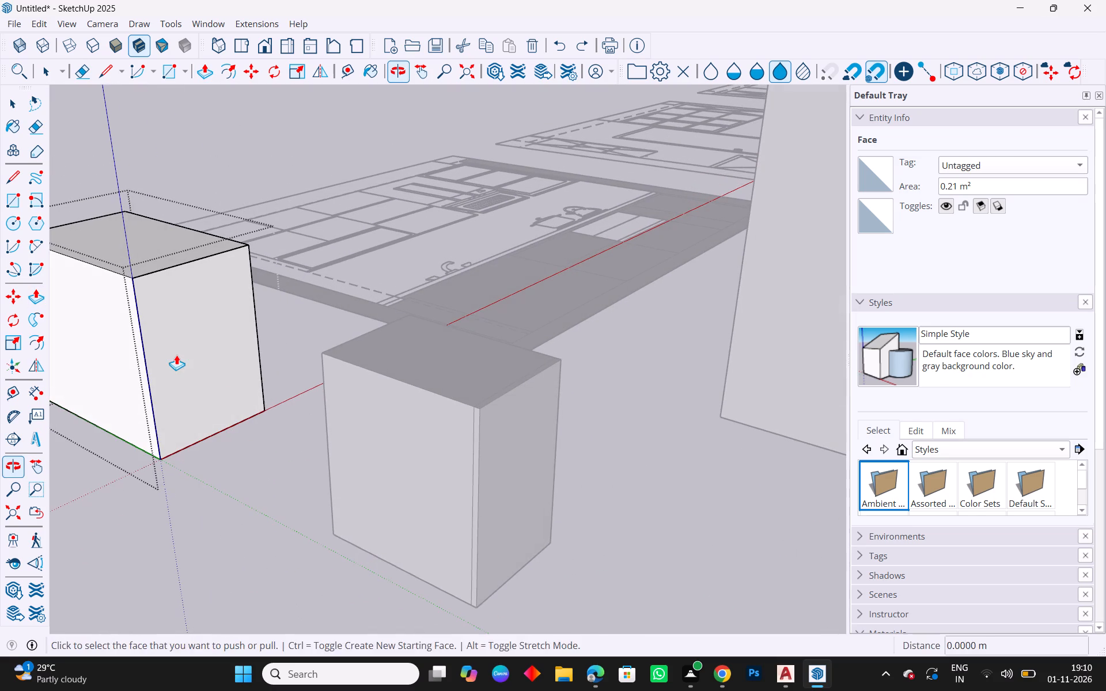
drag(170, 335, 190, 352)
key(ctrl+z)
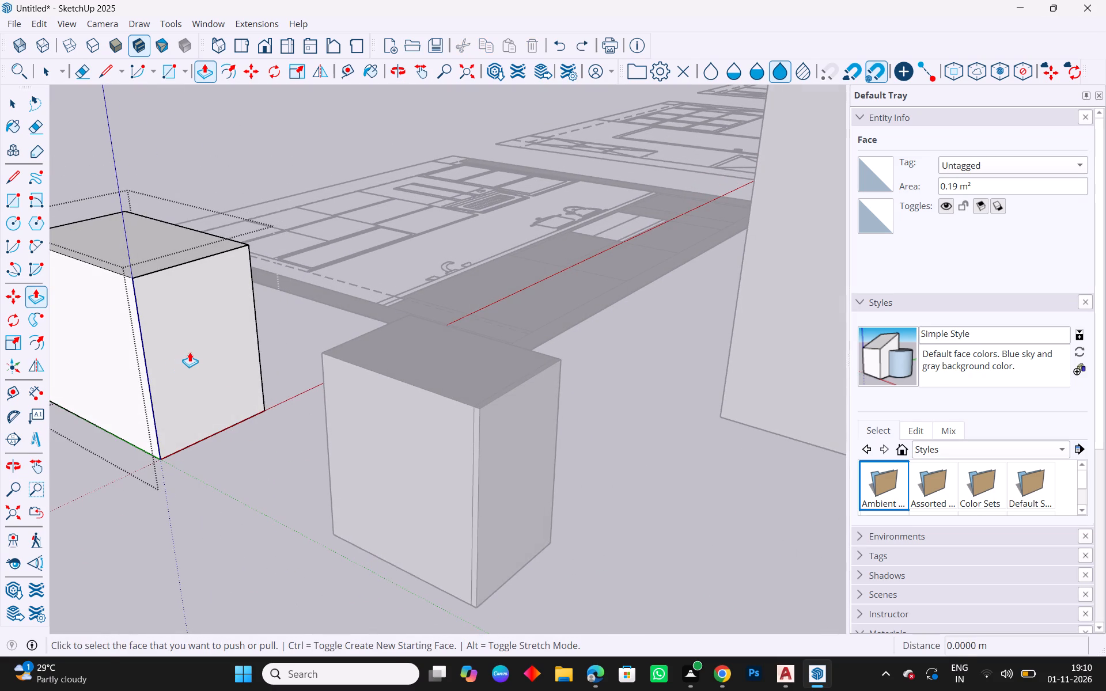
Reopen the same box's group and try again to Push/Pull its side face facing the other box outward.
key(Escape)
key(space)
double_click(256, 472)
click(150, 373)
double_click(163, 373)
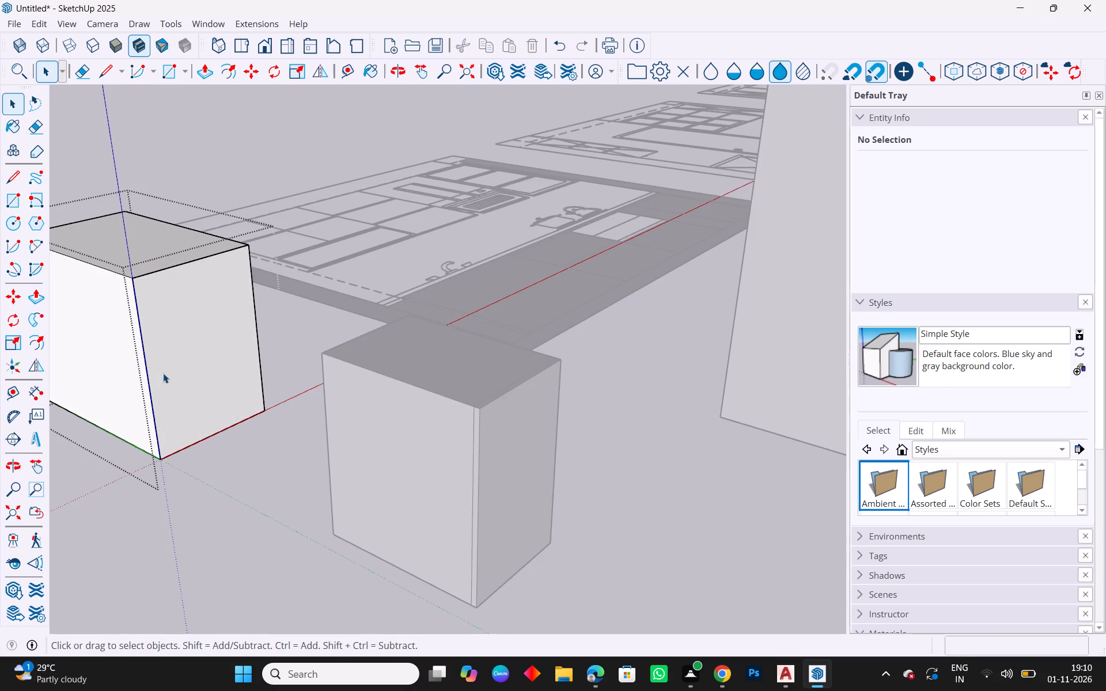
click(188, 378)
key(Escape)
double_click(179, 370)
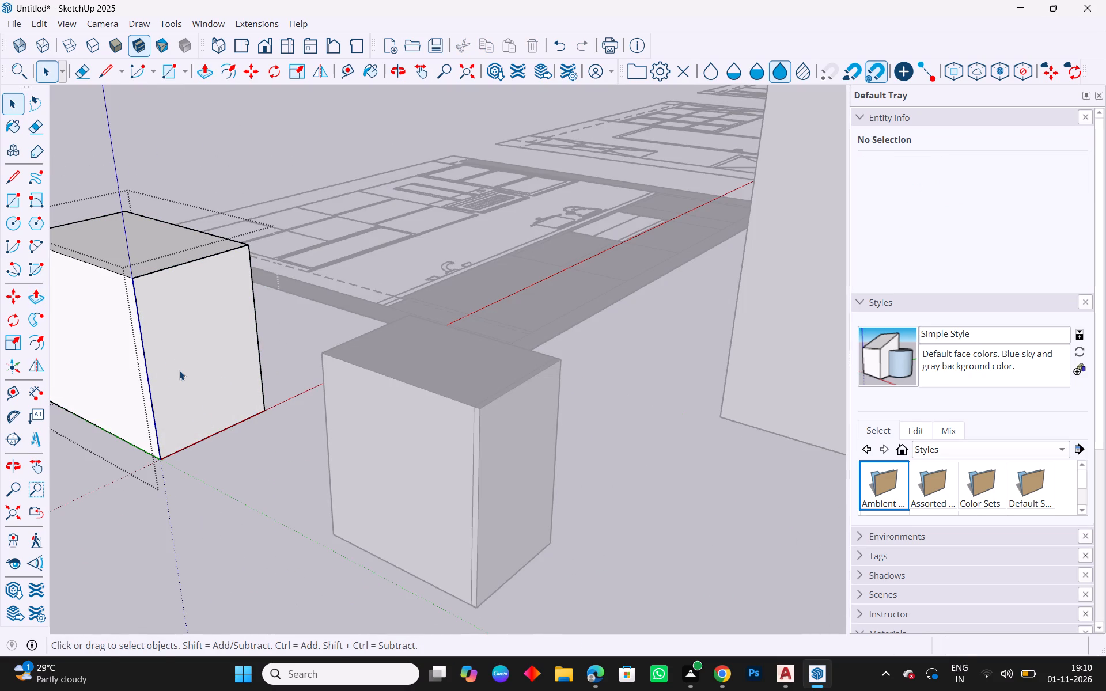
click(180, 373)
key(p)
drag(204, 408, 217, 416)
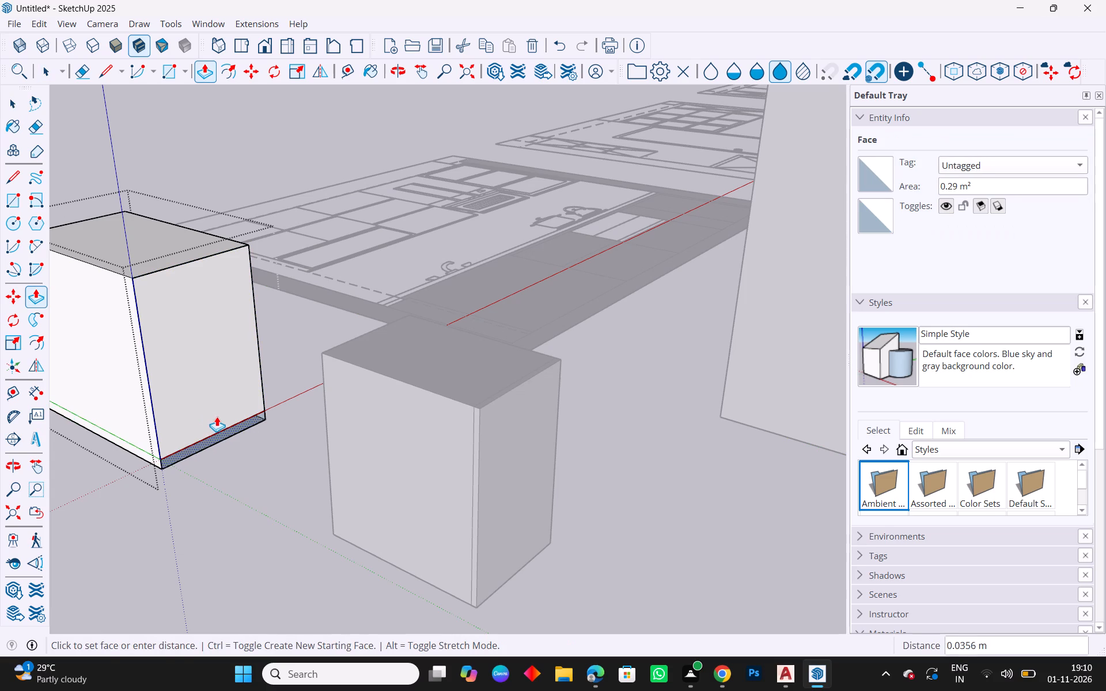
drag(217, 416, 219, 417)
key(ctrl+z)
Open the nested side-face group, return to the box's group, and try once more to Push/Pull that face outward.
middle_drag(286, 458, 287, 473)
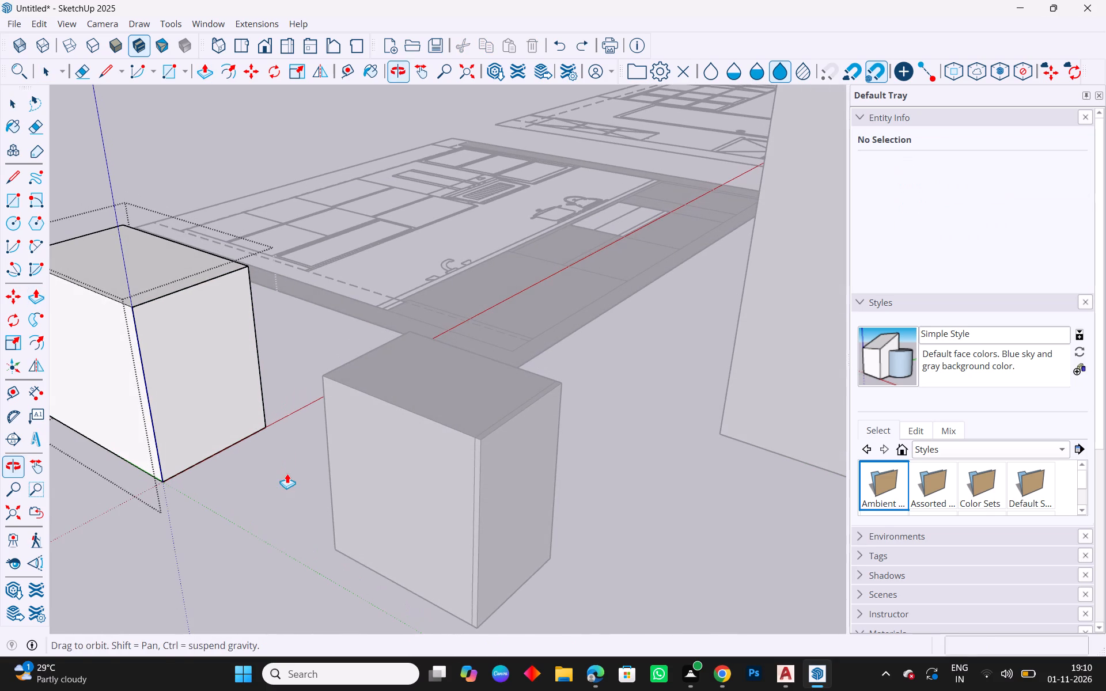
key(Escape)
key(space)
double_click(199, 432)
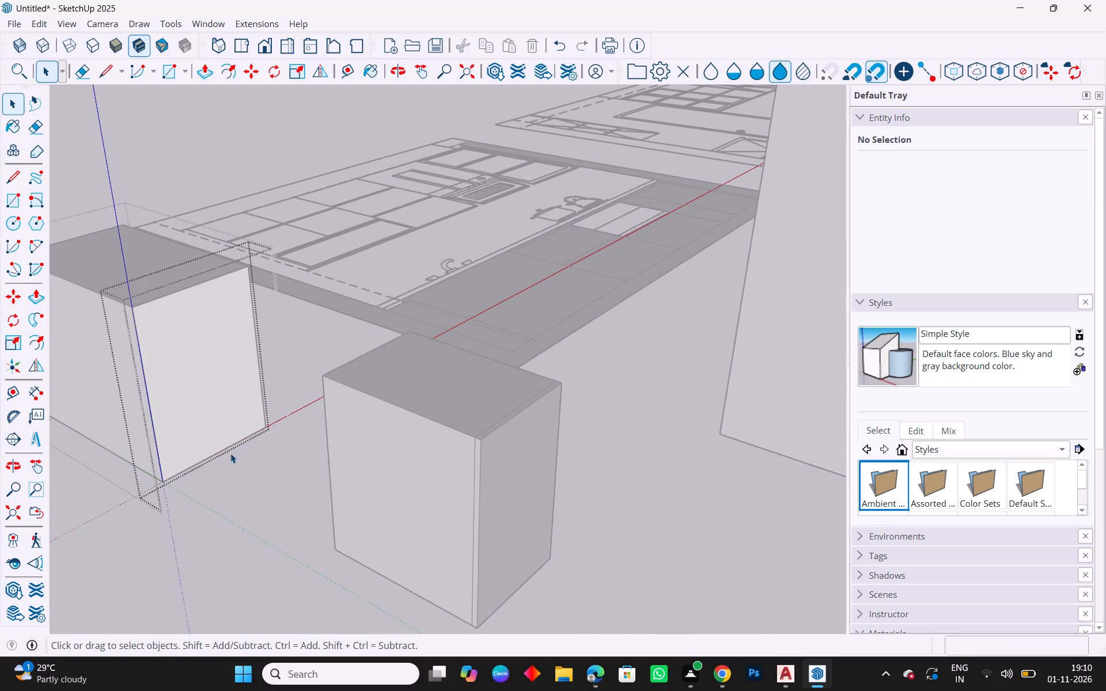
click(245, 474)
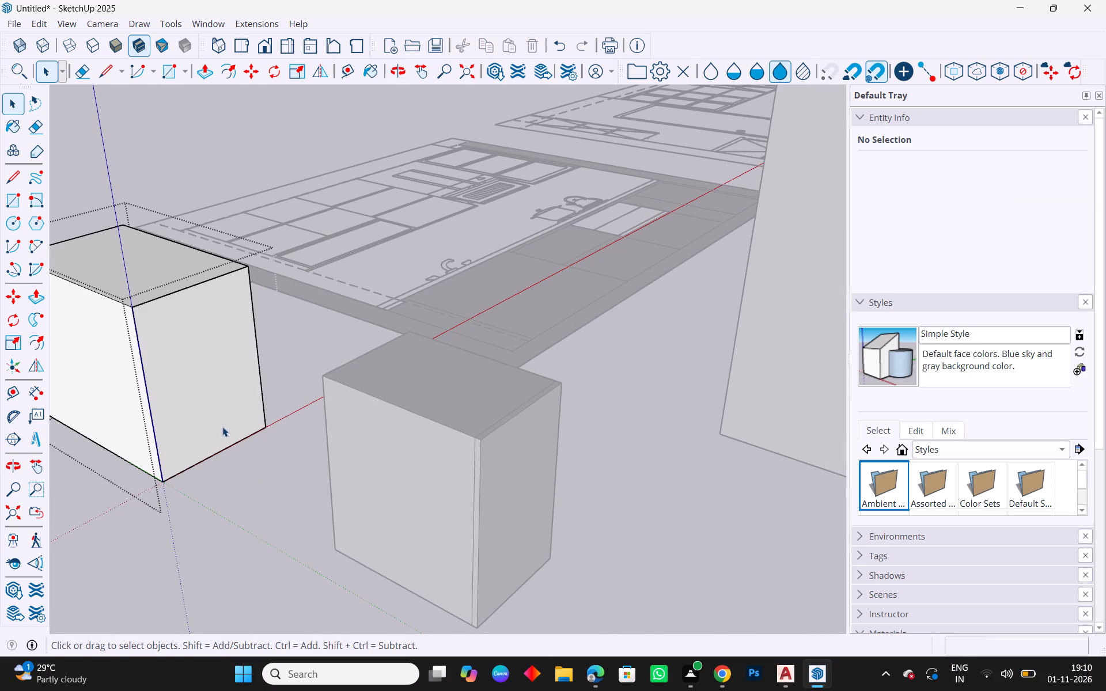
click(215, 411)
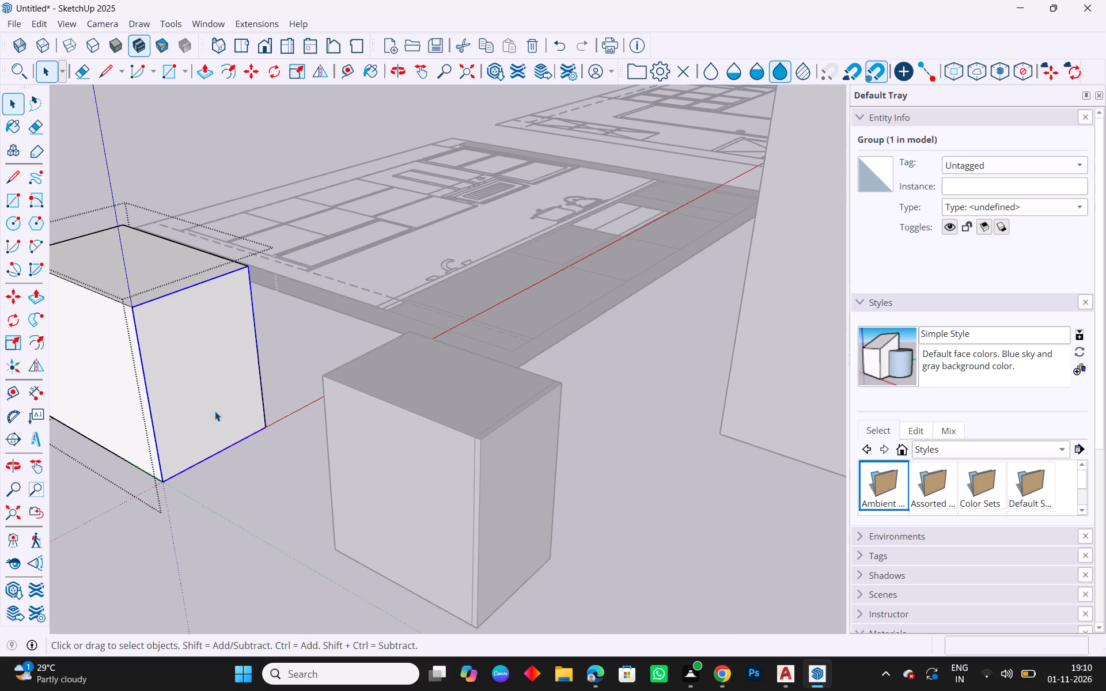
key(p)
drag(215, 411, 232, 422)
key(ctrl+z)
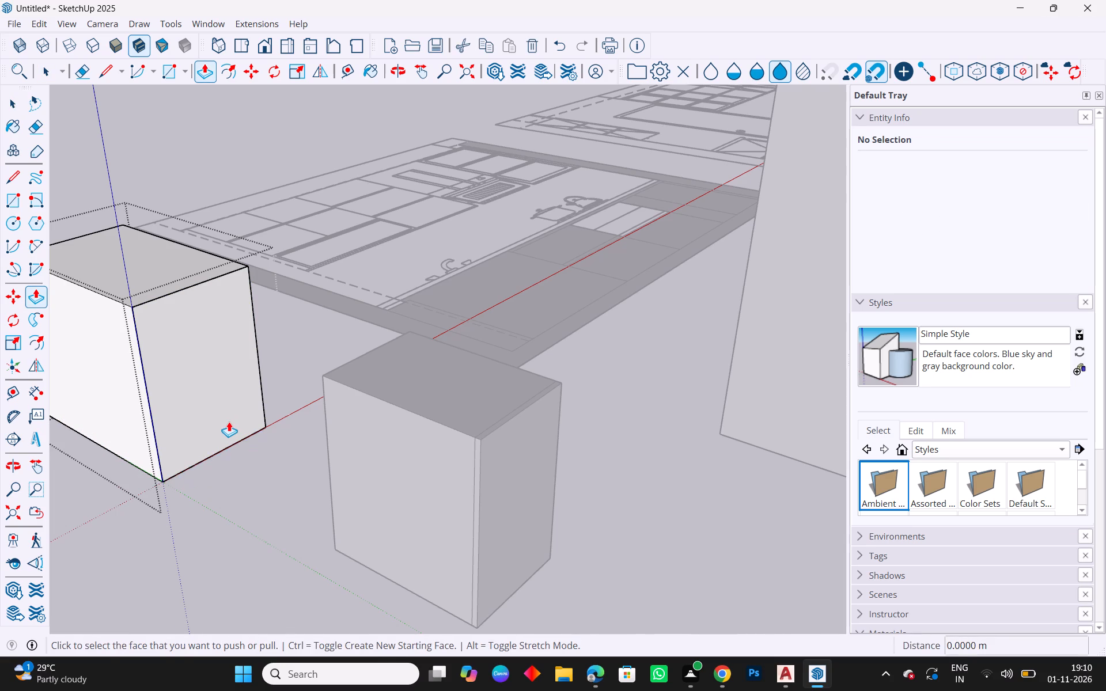
Delete the cabinet box farther from the kitchen wall, leaving its group first.
scroll(271, 448, down, 3)
key(Escape)
key(space)
click(208, 432)
click(263, 509)
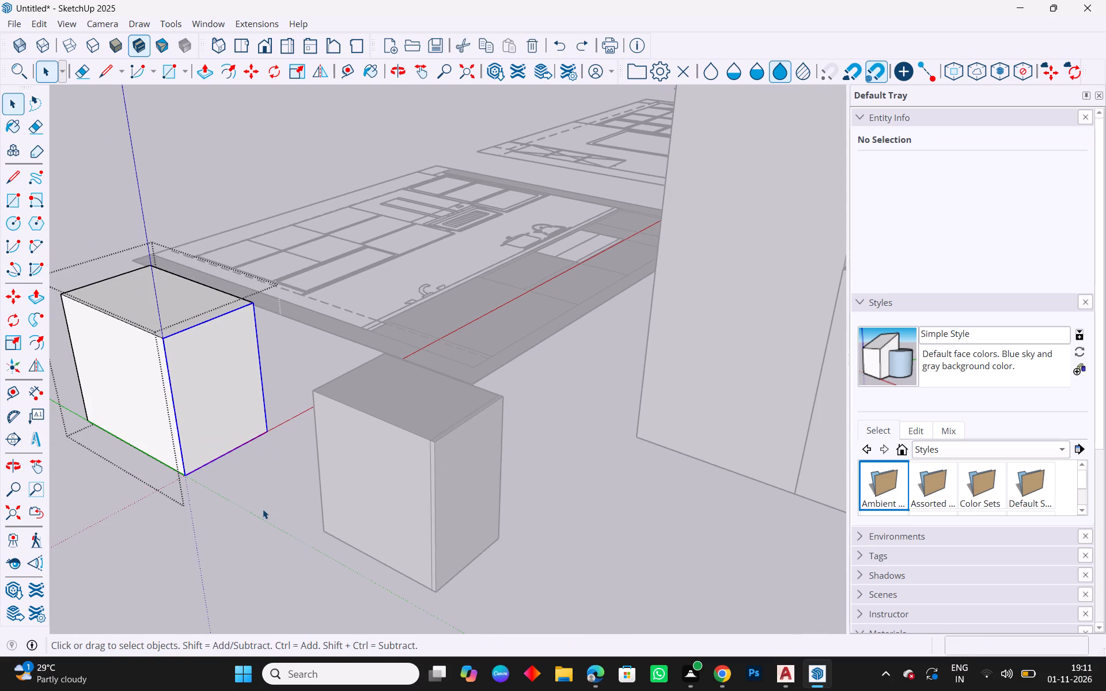
drag(208, 479, 175, 439)
key(Delete)
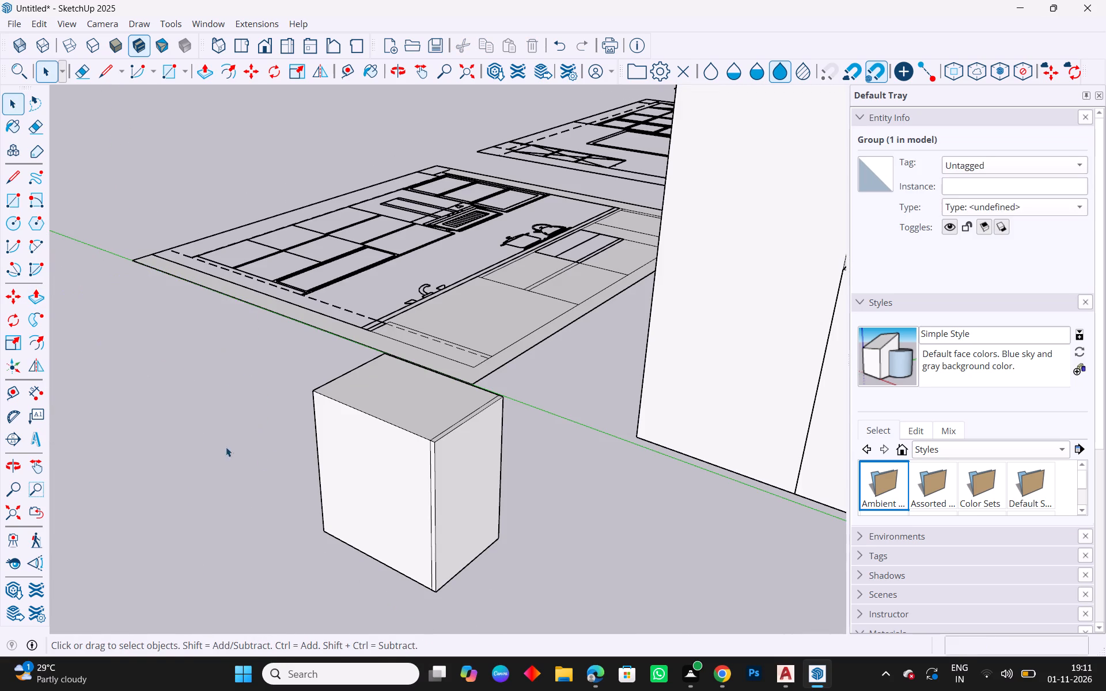
Copy the remaining cabinet box with its 20 mm front panel and paste the copy beside it, away from the kitchen wall.
middle_drag(346, 468, 264, 450)
scroll(264, 450, down, 6)
drag(315, 519, 256, 419)
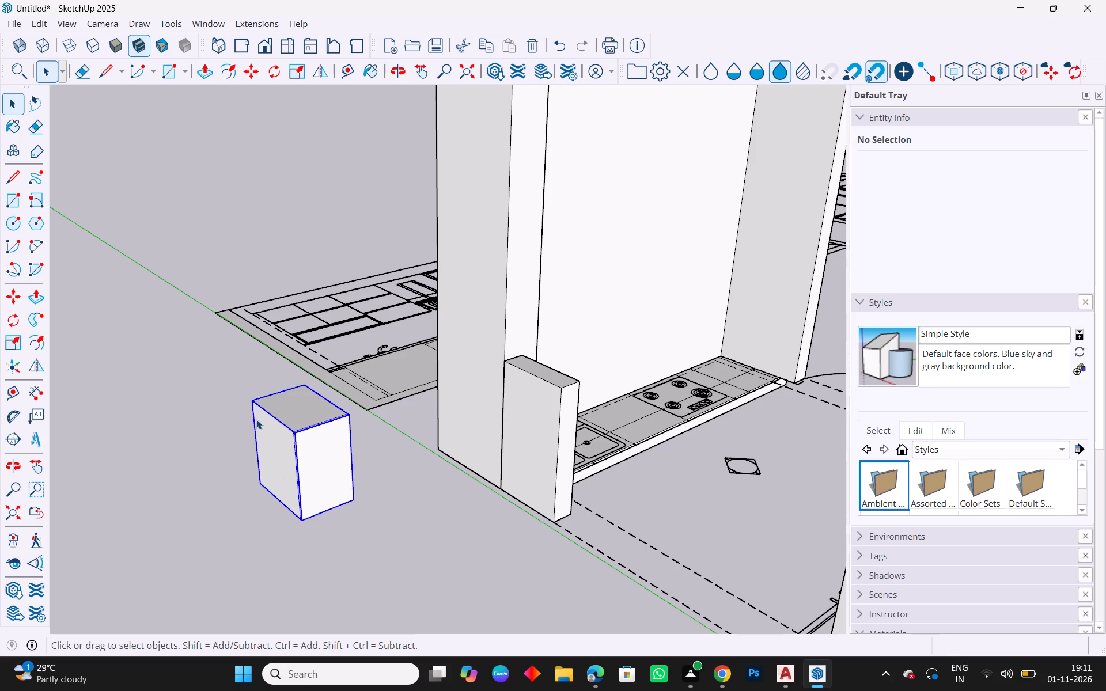
key(ctrl+c)
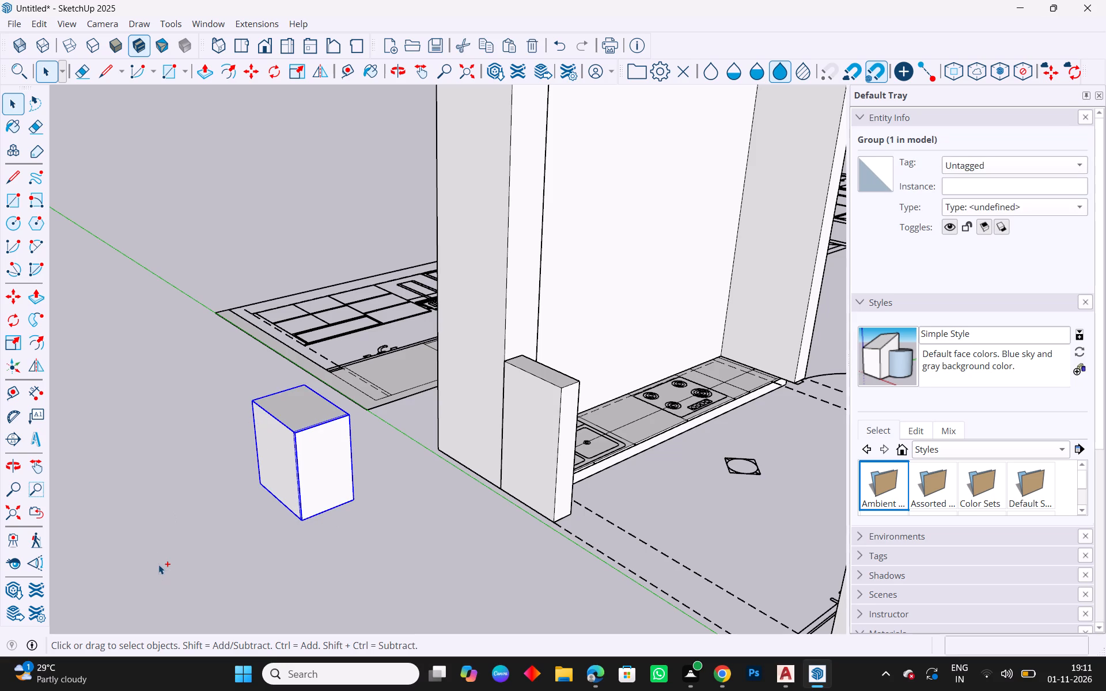
key(ctrl+v)
click(179, 587)
key(Escape)
Examine the two cabinet boxes and the kitchen walls from several angles.
middle_drag(229, 574, 194, 534)
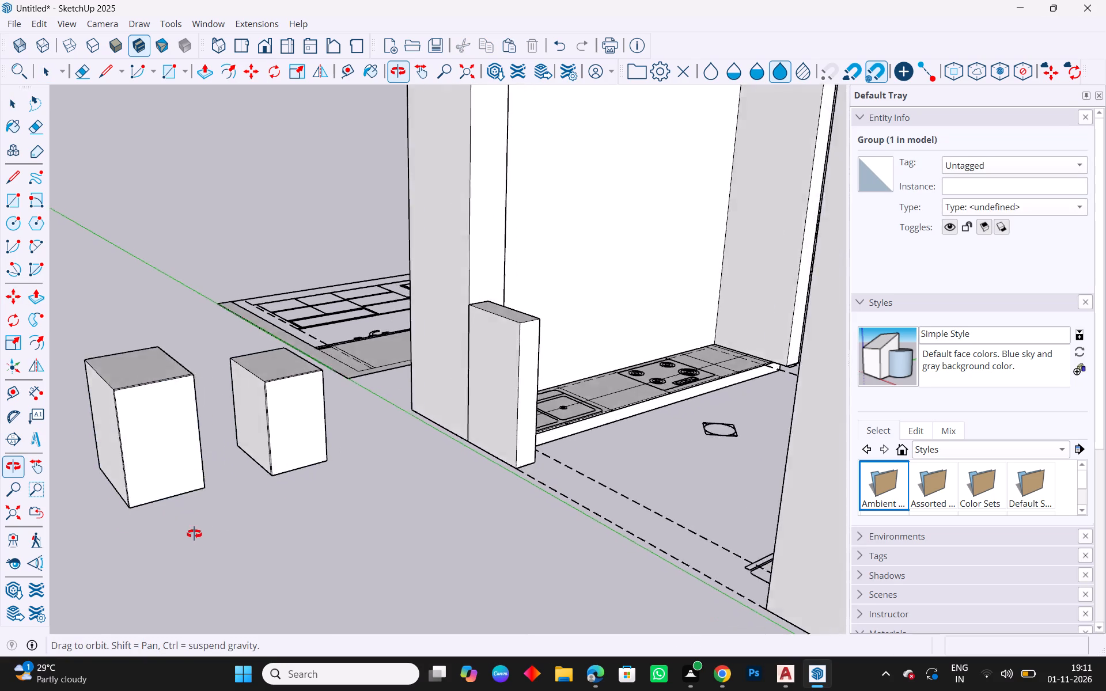
middle_drag(194, 534, 211, 537)
key(Escape)
key(Escape)
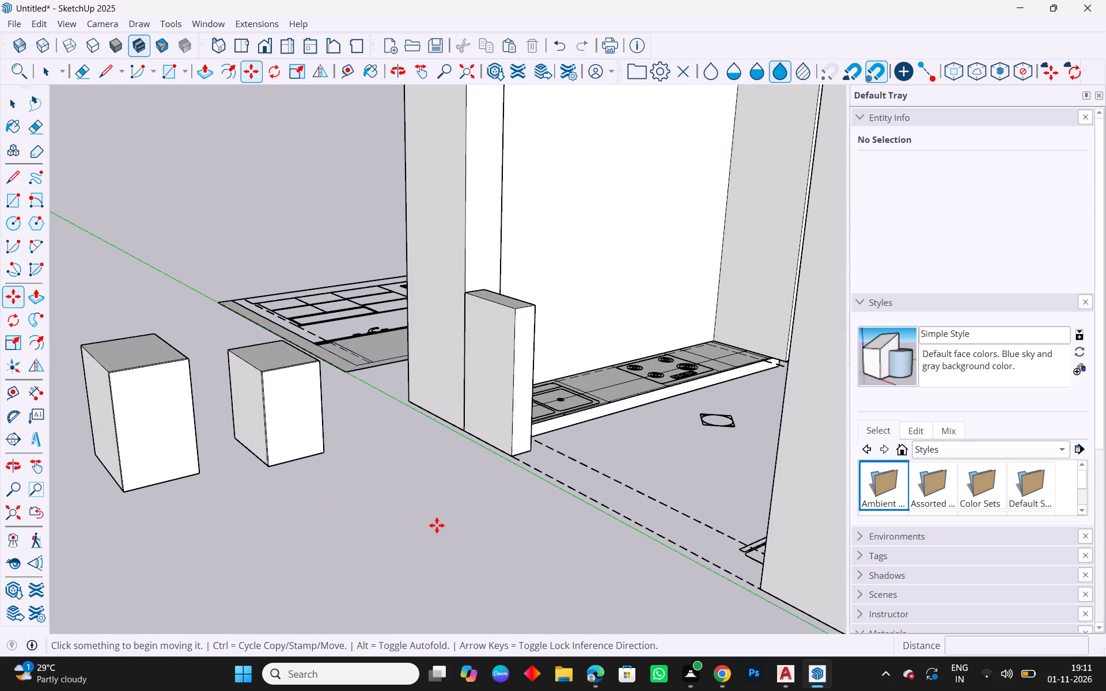
middle_drag(434, 525, 449, 566)
scroll(217, 431, down, 4)
middle_drag(358, 507, 320, 540)
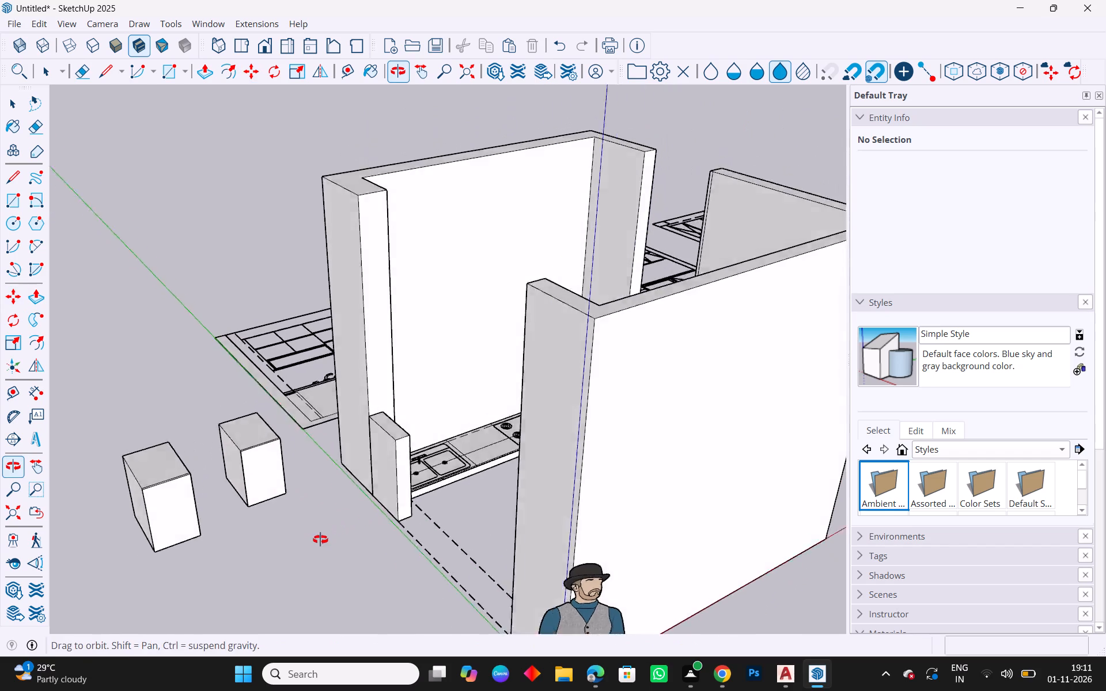
middle_drag(320, 540, 315, 542)
key(Escape)
key(space)
middle_drag(168, 498, 219, 410)
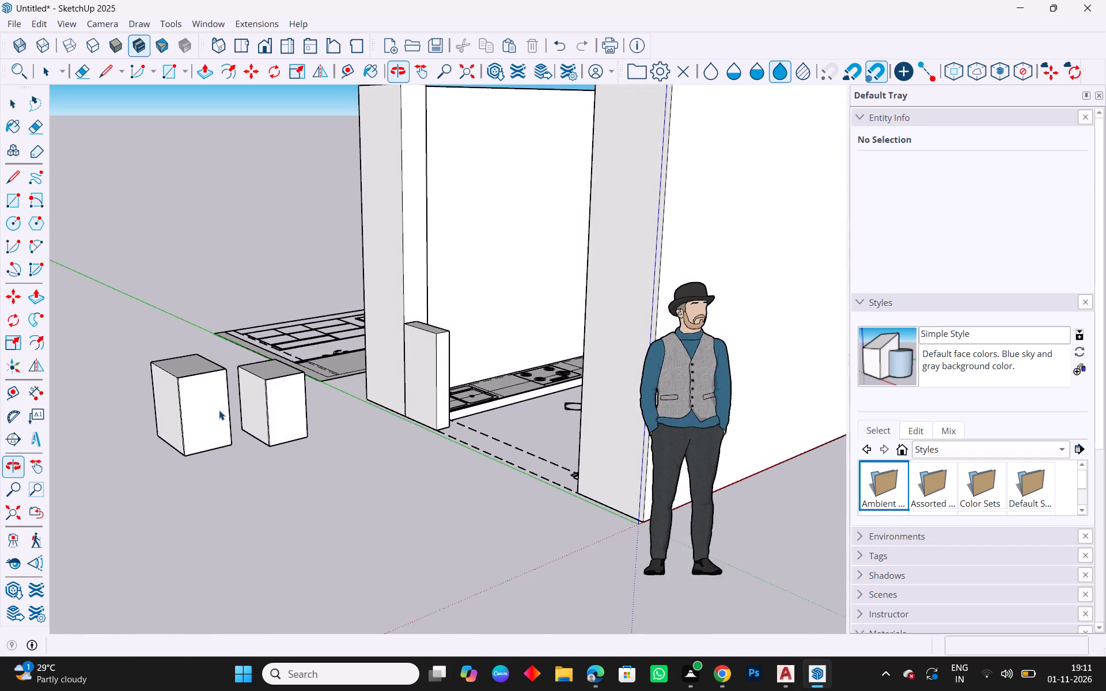
scroll(200, 398, up, 9)
middle_drag(448, 443, 393, 465)
scroll(457, 379, down, 4)
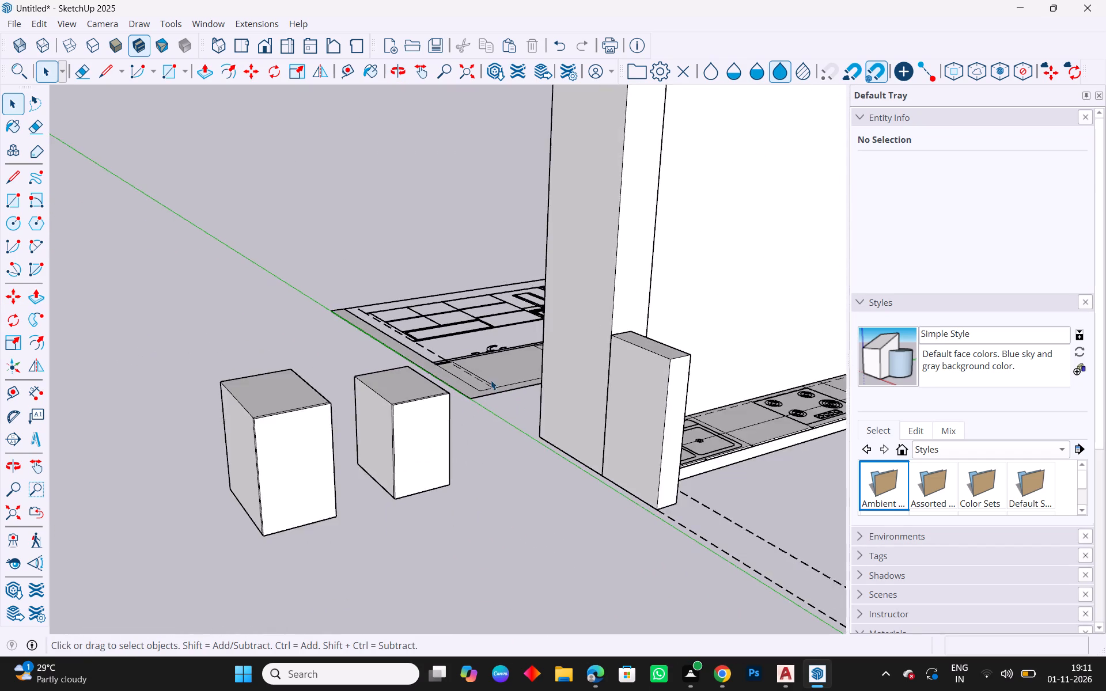
scroll(491, 380, down, 4)
middle_drag(537, 462, 312, 560)
Inside the copied box's group, Push/Pull the body's side face toward the original box inward 2 mm.
scroll(165, 423, up, 15)
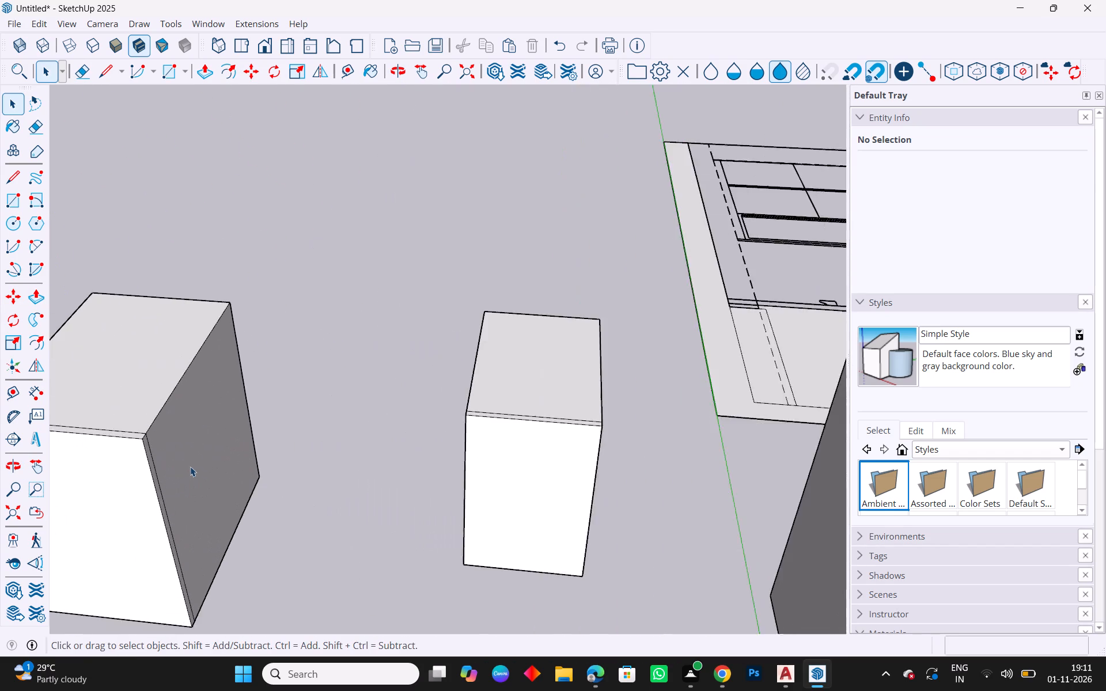
scroll(175, 455, up, 3)
click(174, 455)
double_click(174, 455)
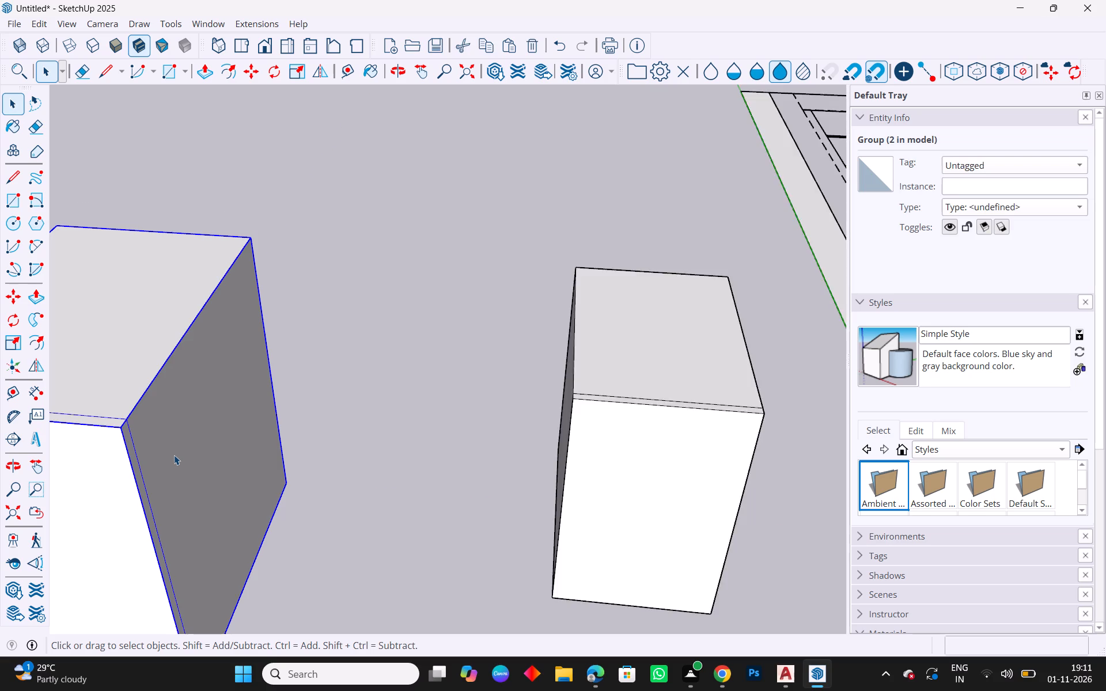
key(p)
click(174, 455)
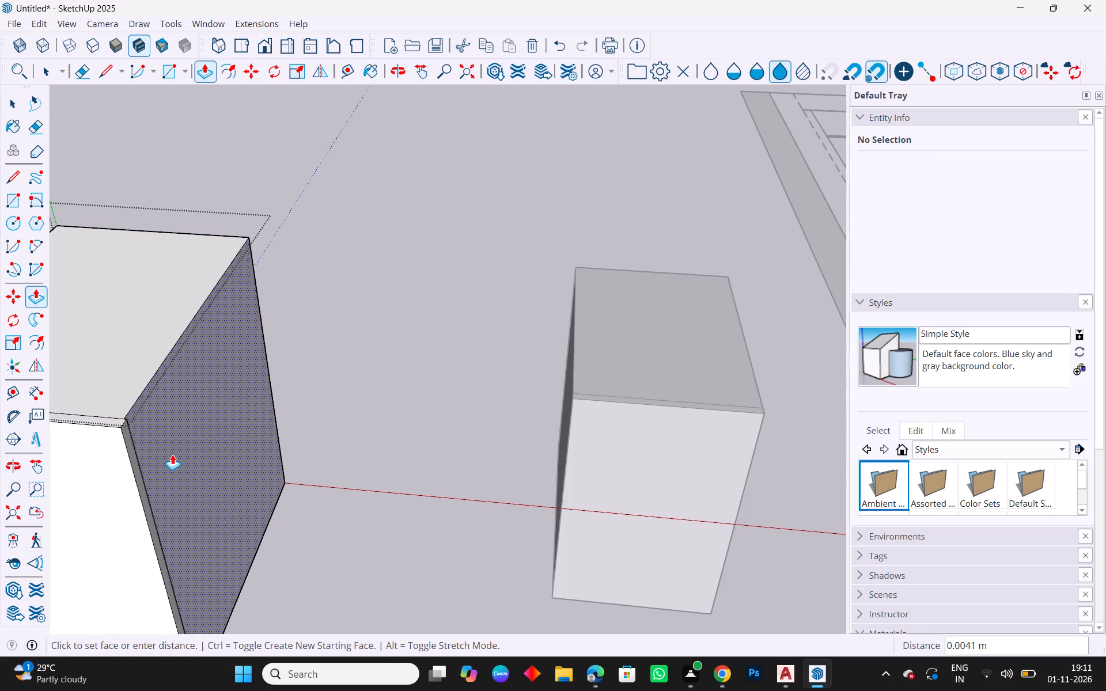
key(2)
text(mm)
key(Return)
Push/Pull the adjoining side edge of the copied box's front panel inward until flush with the recessed body side.
scroll(125, 427, up, 12)
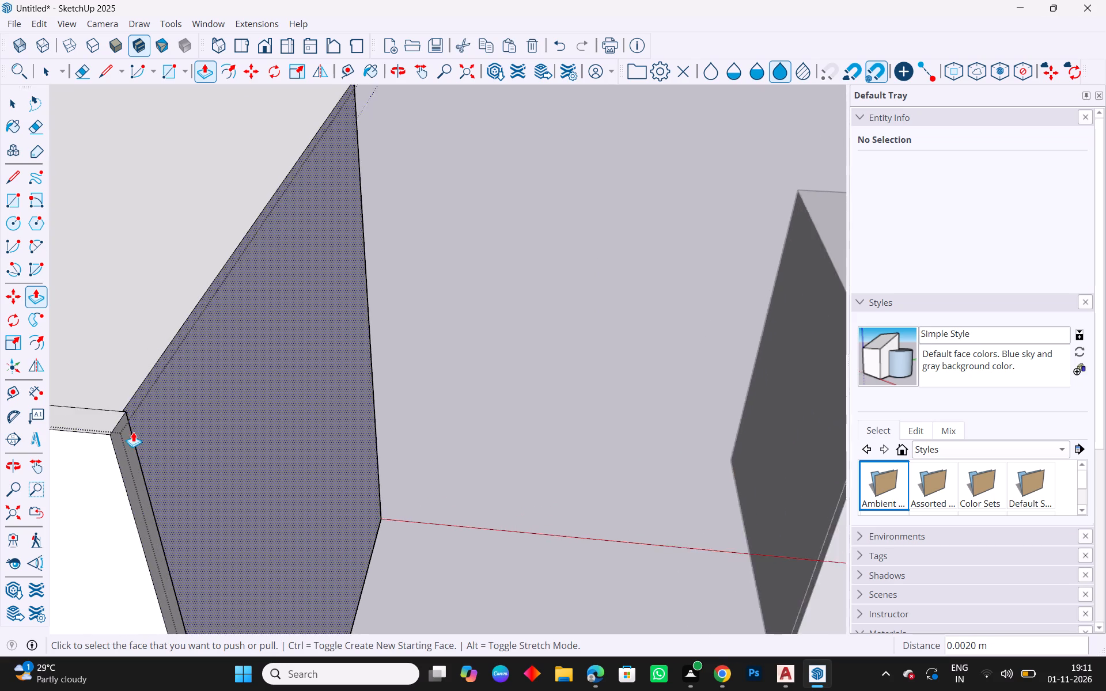
scroll(133, 432, up, 7)
drag(125, 445, 111, 384)
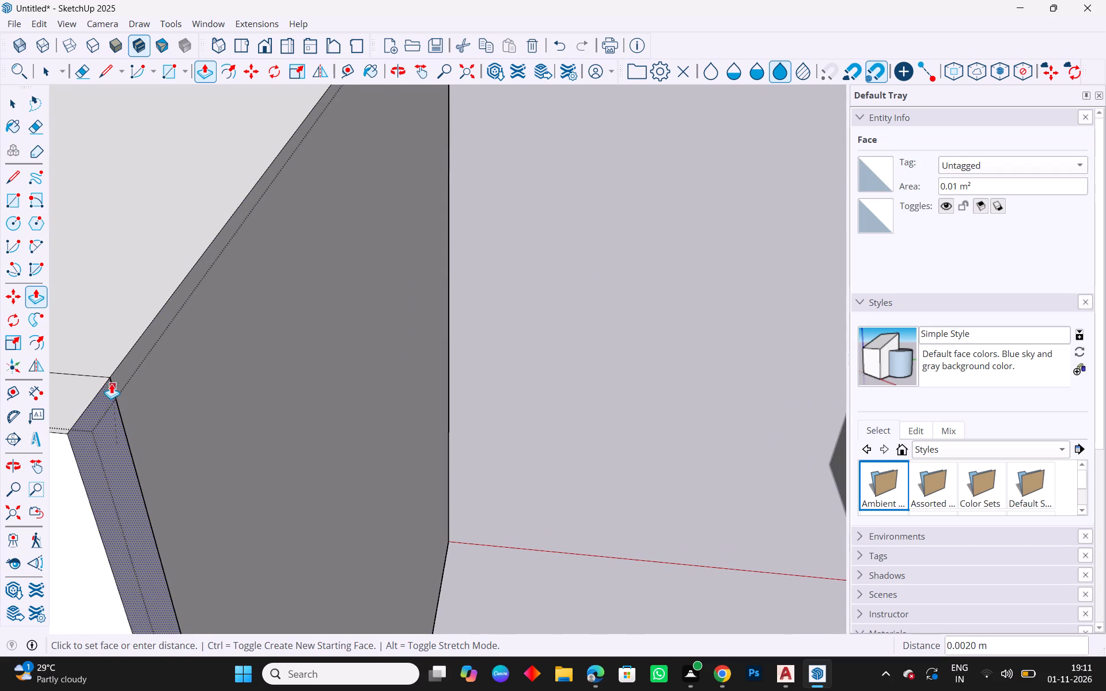
drag(111, 384, 109, 379)
scroll(218, 417, down, 18)
key(Escape)
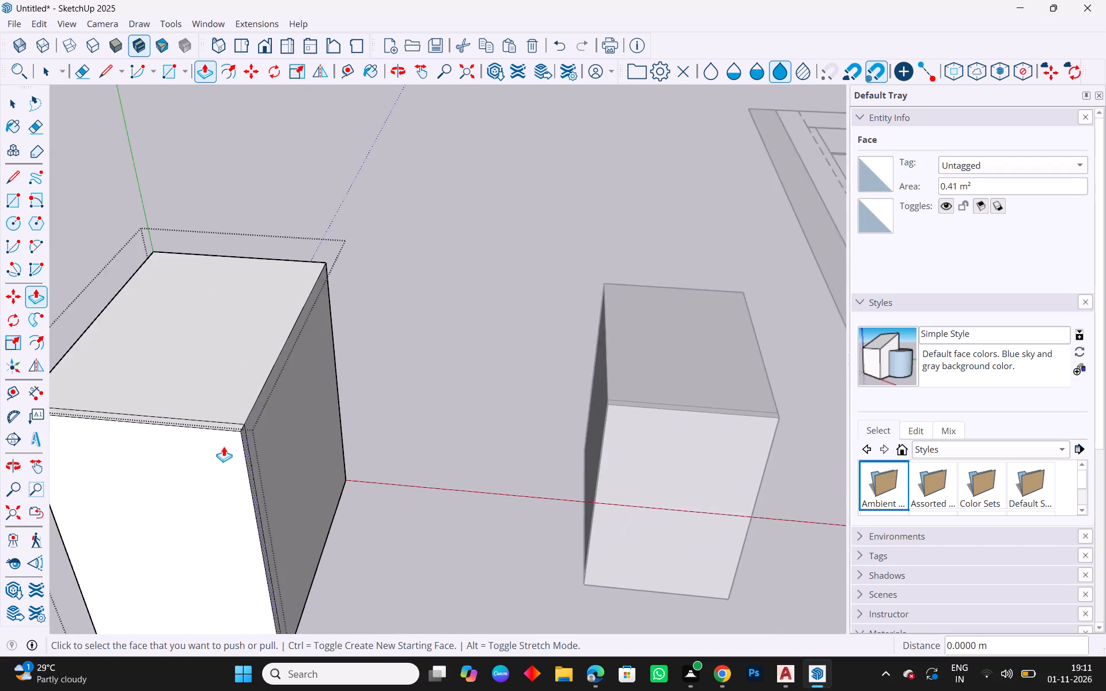
scroll(224, 446, down, 3)
key(Escape)
key(space)
scroll(478, 460, up, 3)
Inside the original box's group, Push/Pull the body's side face toward the copied box inward 2 mm.
middle_drag(450, 486, 611, 520)
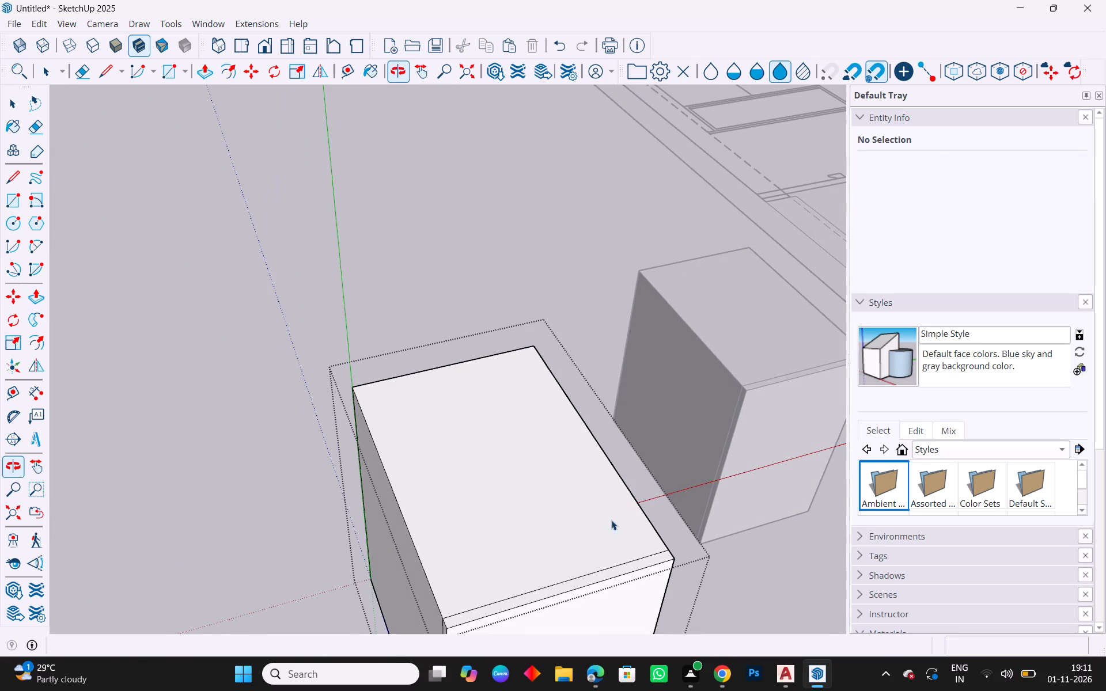
click(662, 530)
click(697, 454)
double_click(698, 457)
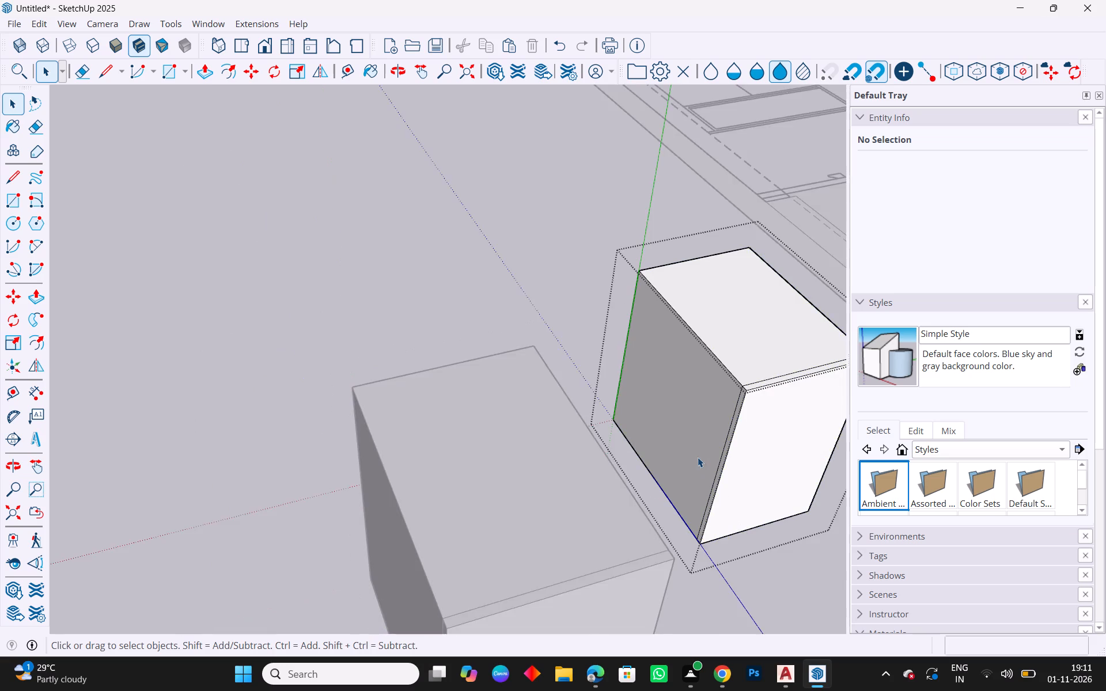
scroll(751, 432, up, 8)
key(p)
drag(651, 437, 659, 435)
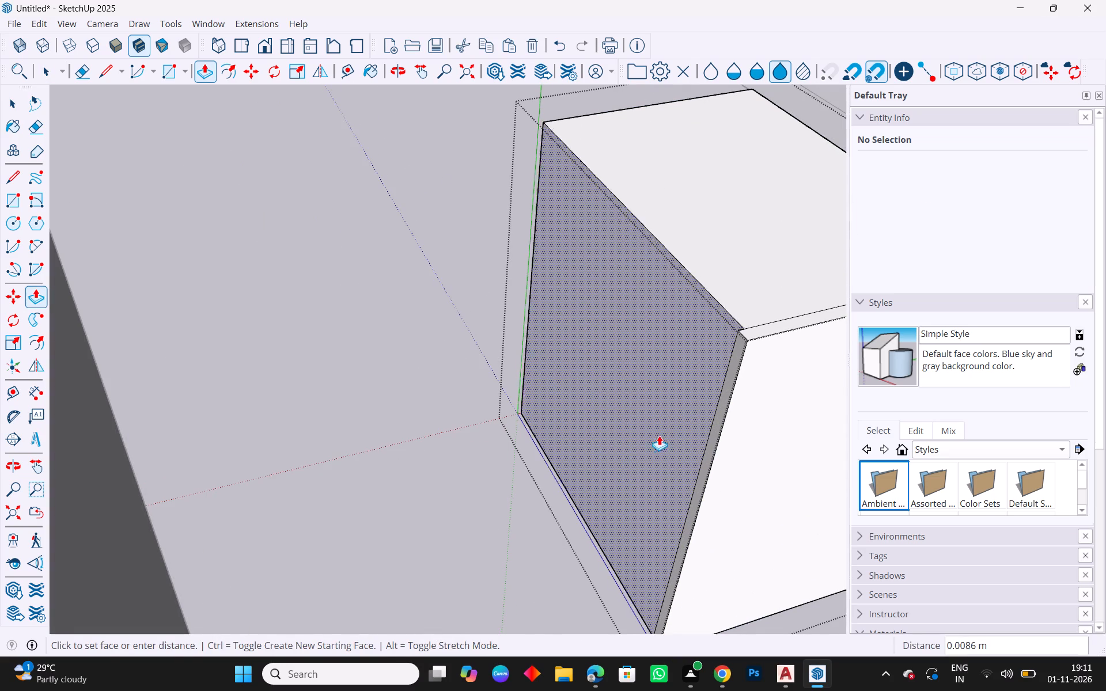
drag(659, 435, 662, 434)
text(2mm)
key(Return)
Push/Pull the adjoining side edge of the original box's front panel inward 2 mm.
scroll(722, 377, up, 3)
drag(734, 366, 740, 367)
text(2mm)
key(Return)
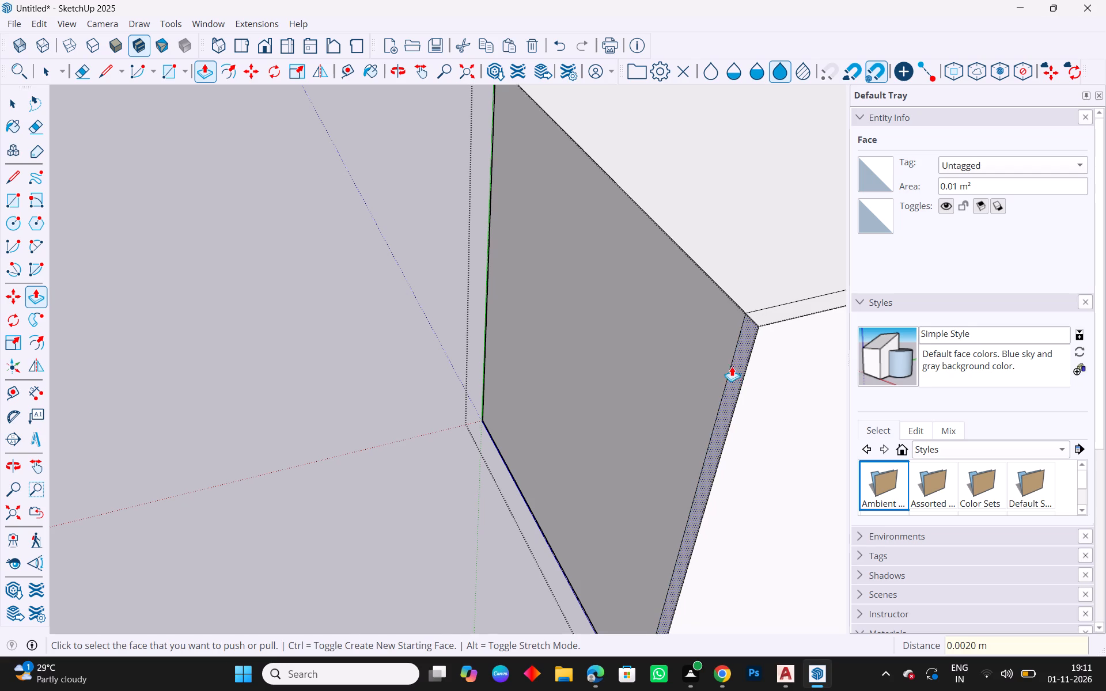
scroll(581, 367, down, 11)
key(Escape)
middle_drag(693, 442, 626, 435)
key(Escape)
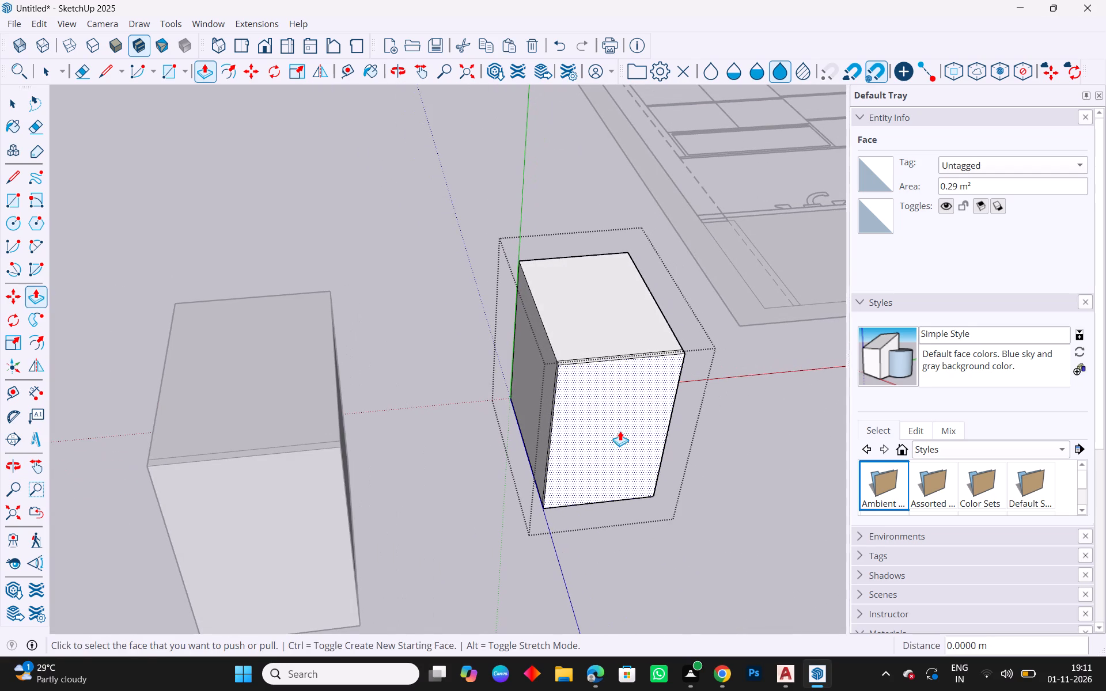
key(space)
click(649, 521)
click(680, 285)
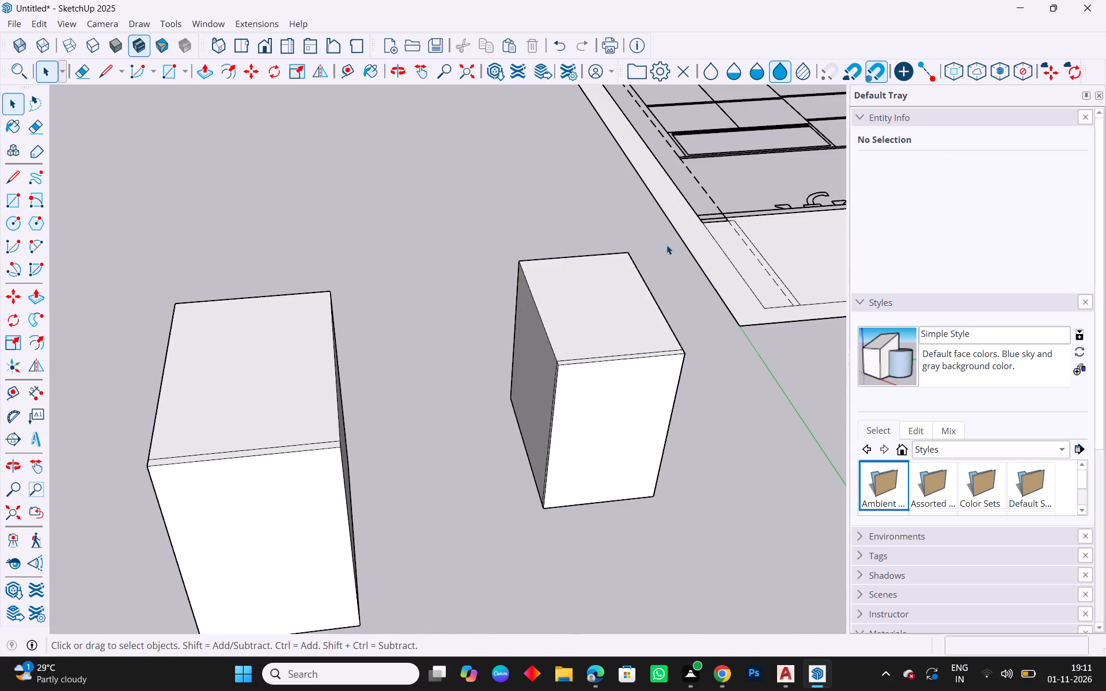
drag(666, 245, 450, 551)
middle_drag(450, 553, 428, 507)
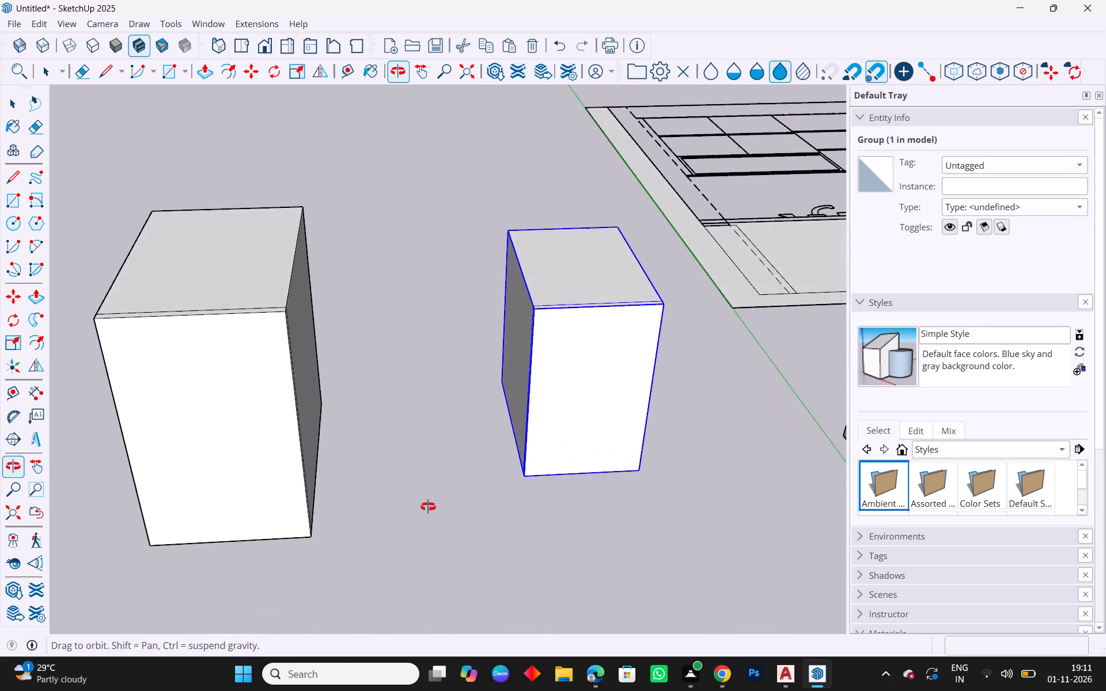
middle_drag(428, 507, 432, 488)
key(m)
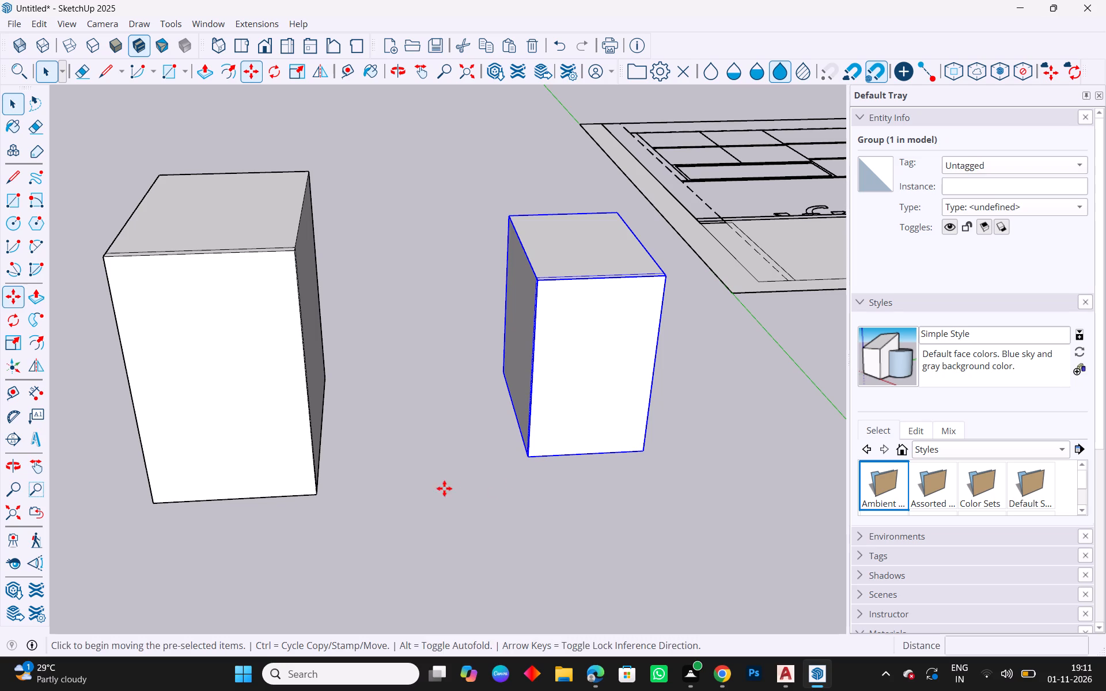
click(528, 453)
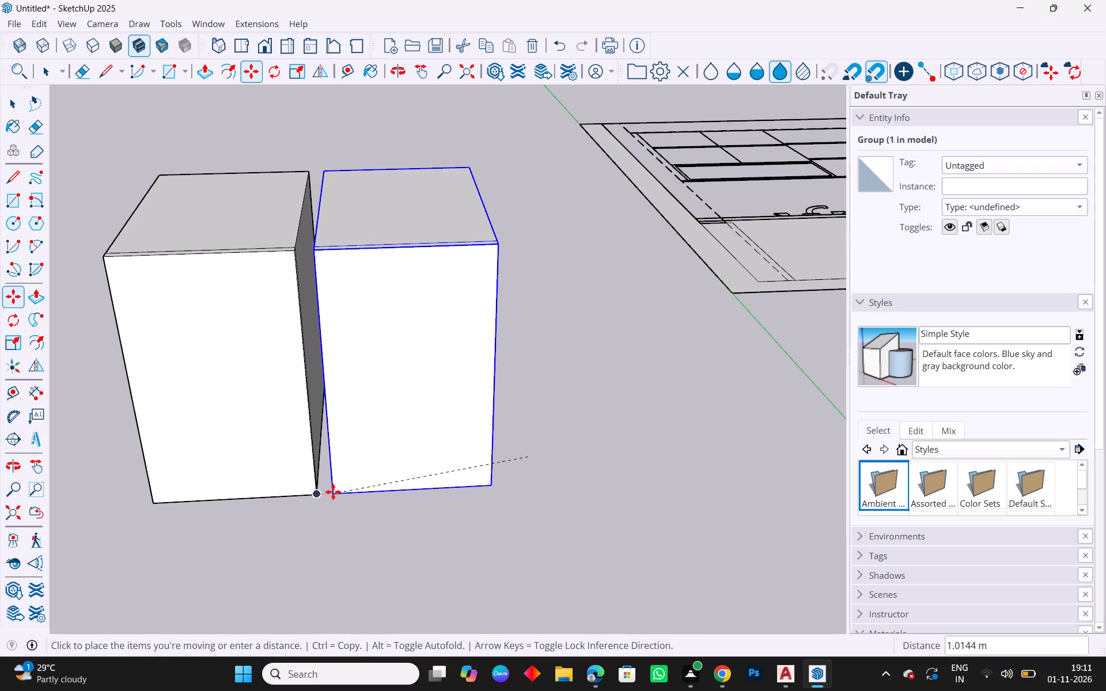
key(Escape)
Undo the 2 mm side trims on both cabinet boxes and leave group editing with nothing selected.
key(ctrl+z)
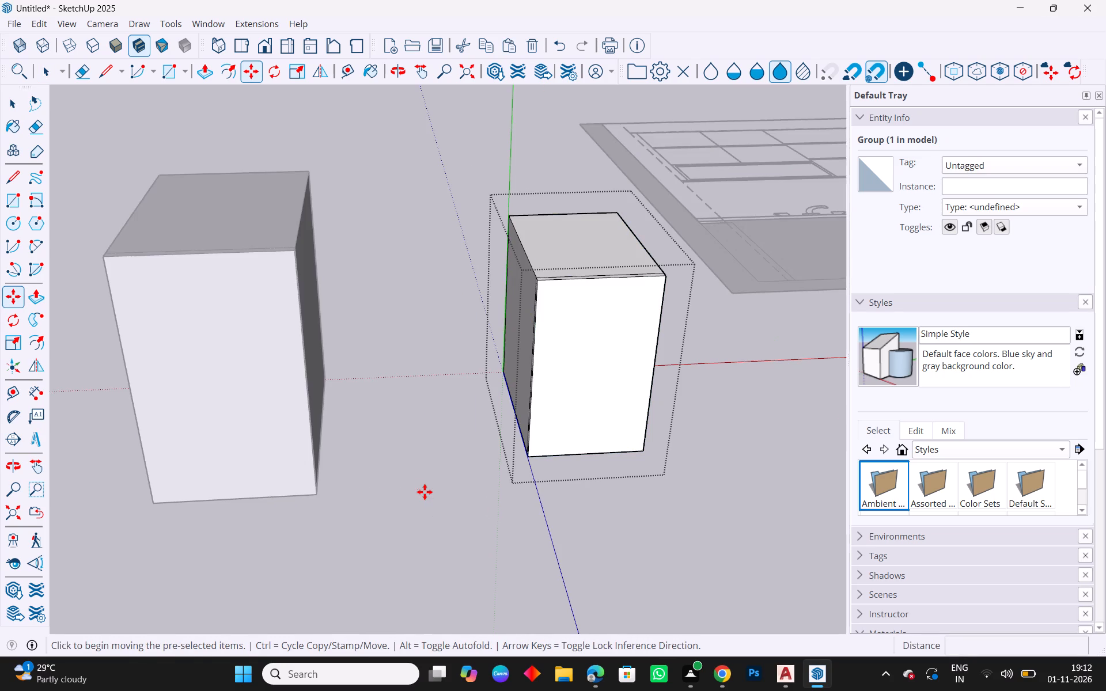
key(ctrl+z)
key(ctrl+z)
key(ctrl+z)
key(ctrl+z)
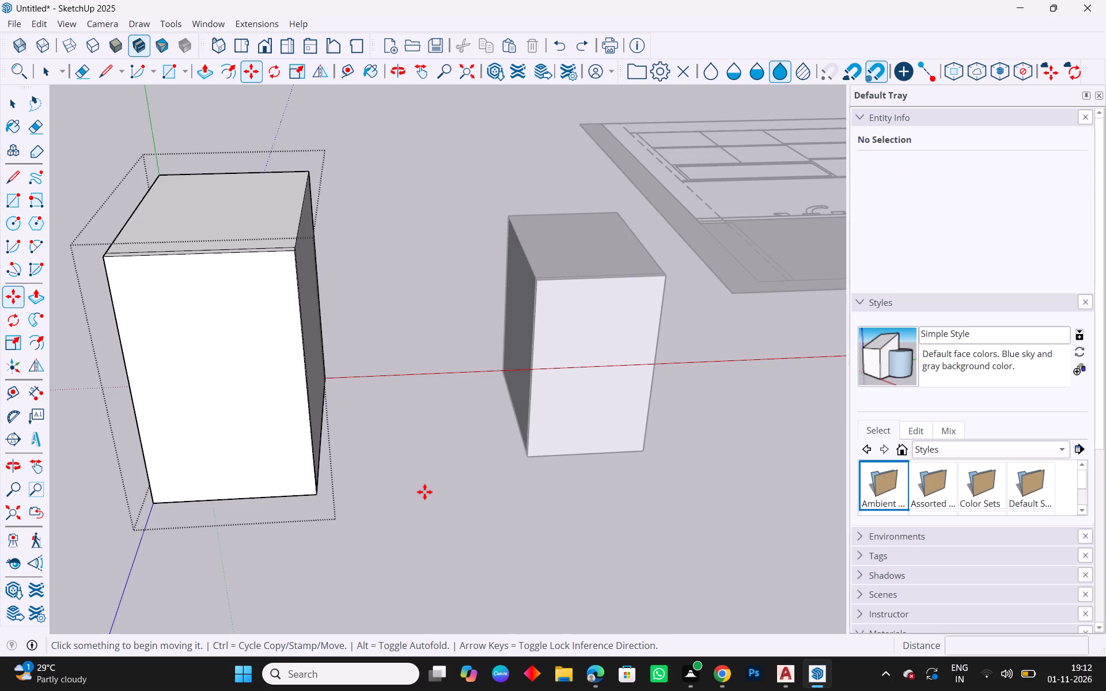
key(ctrl+z)
key(ctrl+z)
key(Escape)
scroll(355, 511, up, 2)
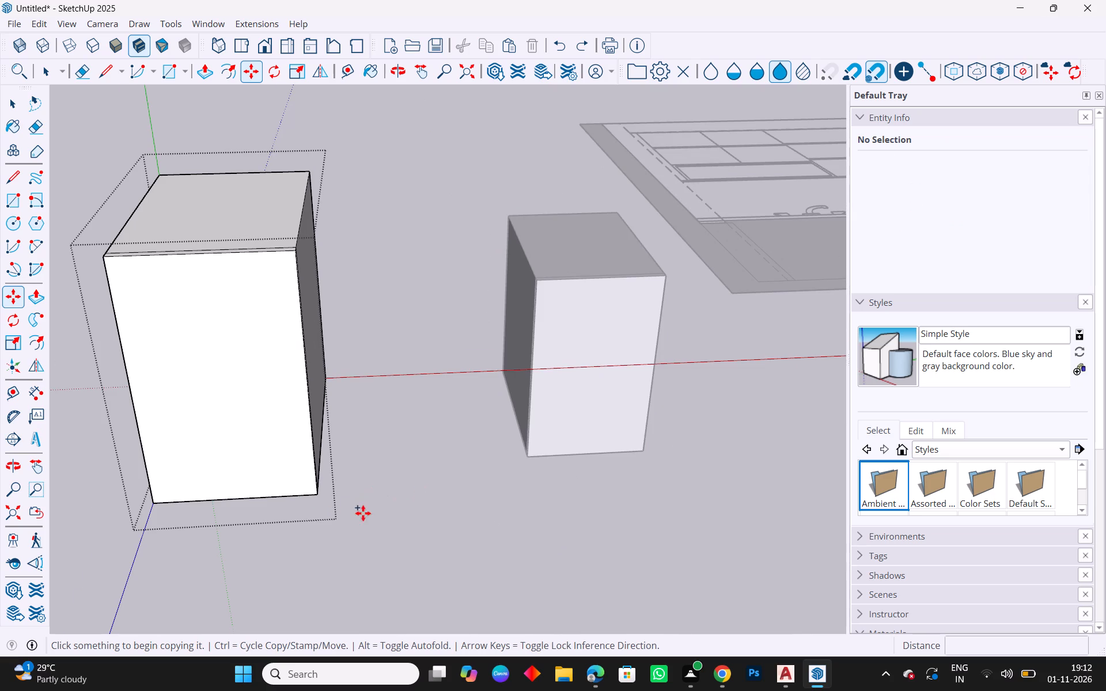
scroll(363, 513, up, 2)
click(429, 510)
key(Escape)
key(space)
key(Escape)
click(420, 466)
key(Escape)
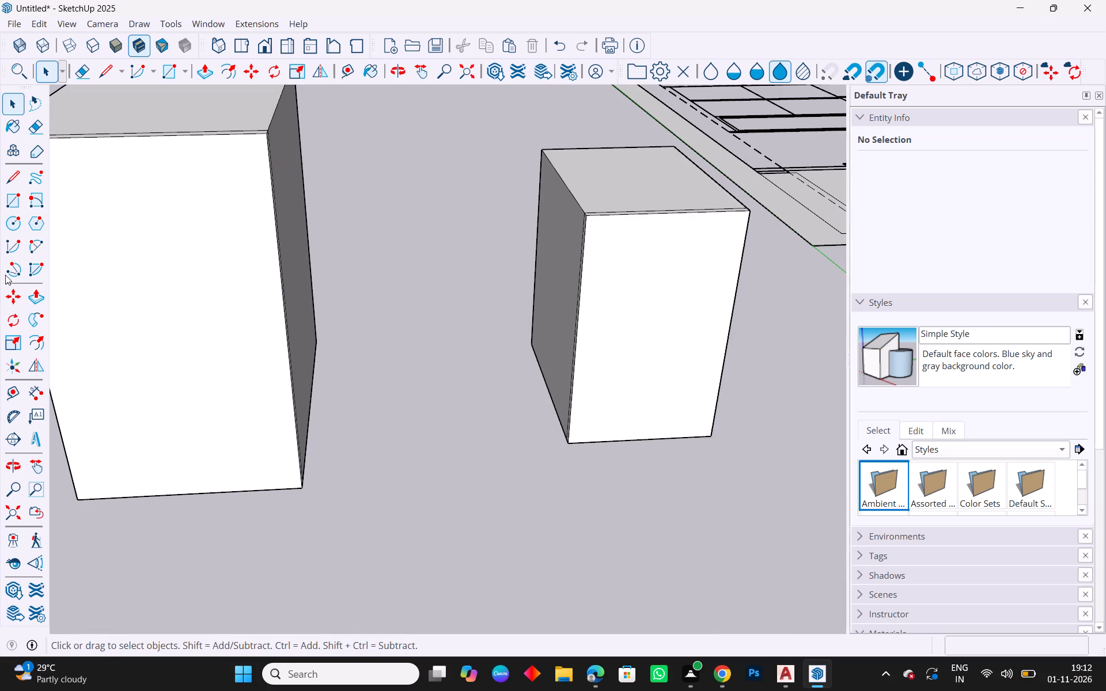
Draw a 4 mm line along the red axis from the copied box's lower front corner toward the original box.
click(20, 182)
drag(303, 489, 313, 491)
key(Right)
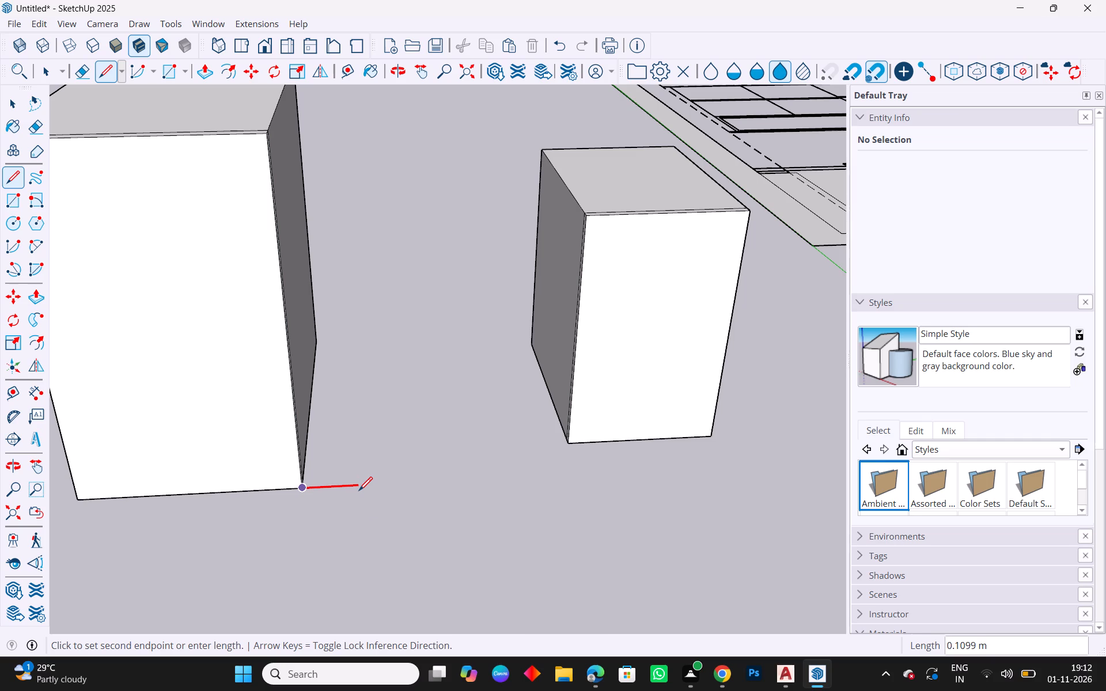
key(4)
text(mm)
key(Return)
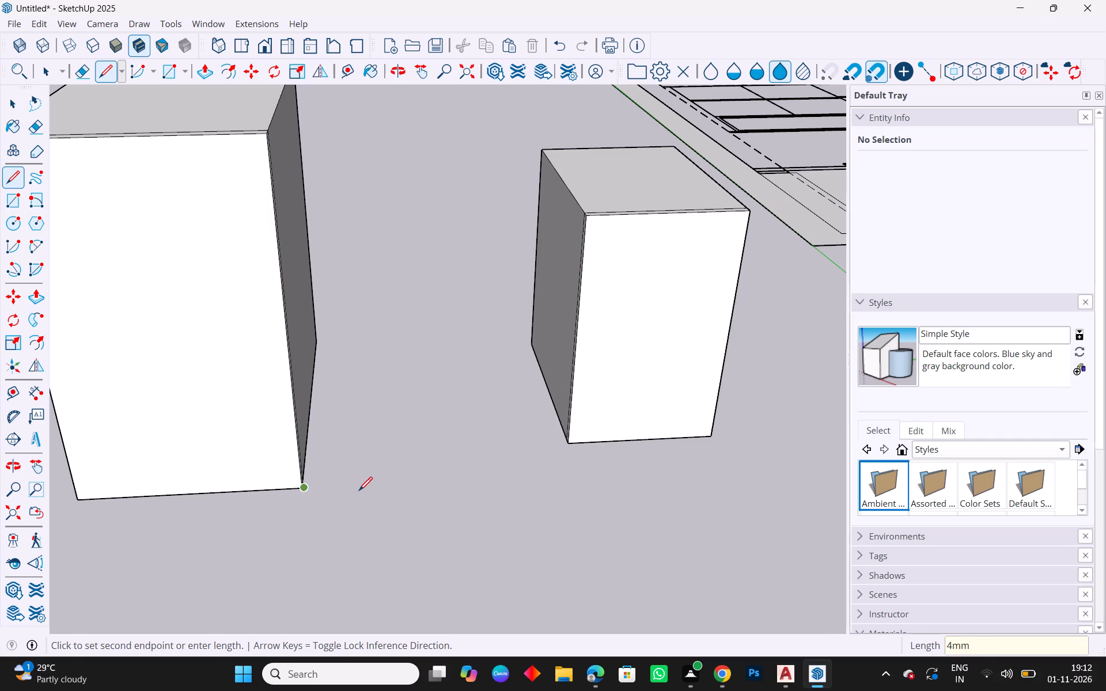
Move the original box by its lower front corner onto the free end of the 4 mm line beside the copied box.
key(space)
drag(780, 303, 612, 391)
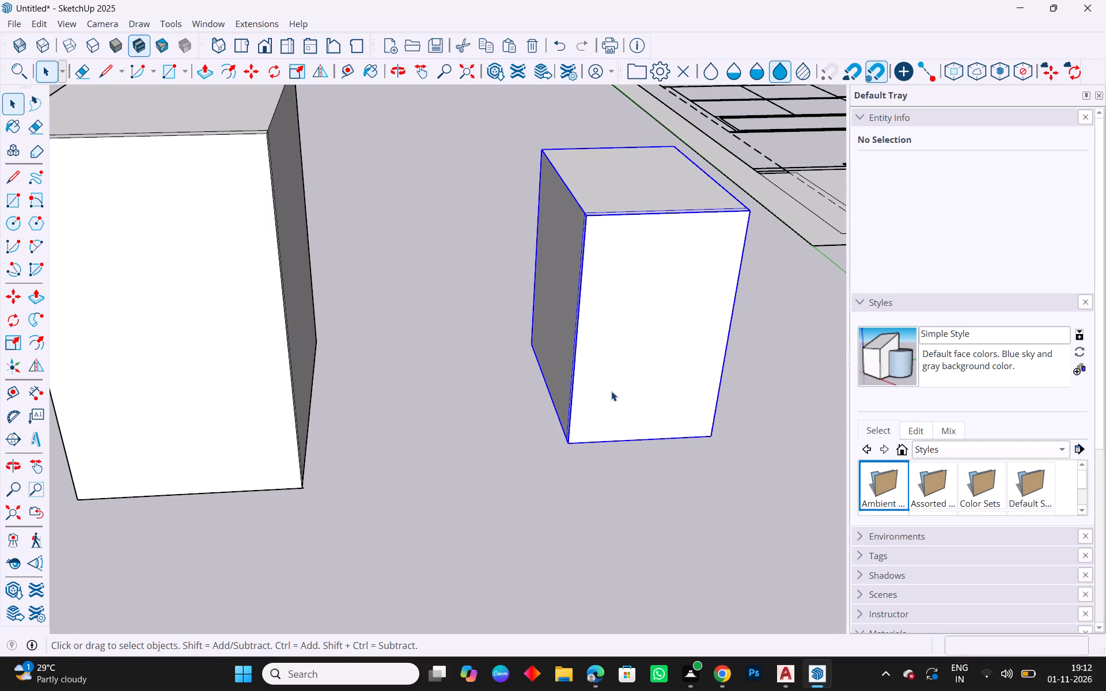
key(m)
click(570, 444)
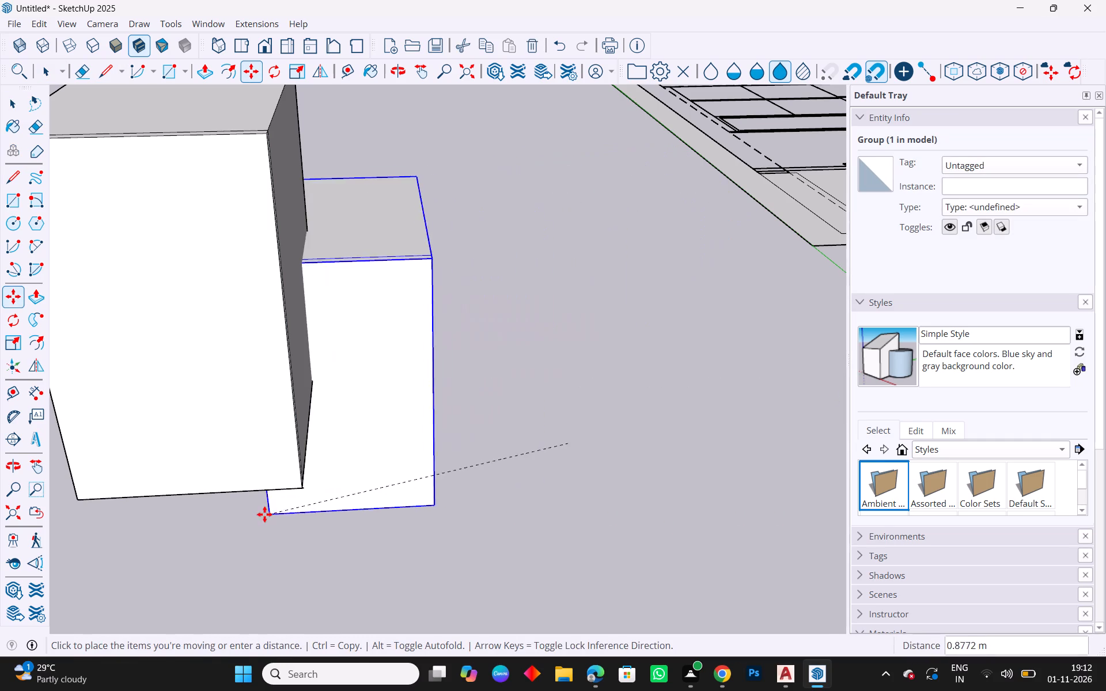
scroll(270, 511, up, 10)
scroll(399, 446, up, 5)
scroll(378, 408, down, 5)
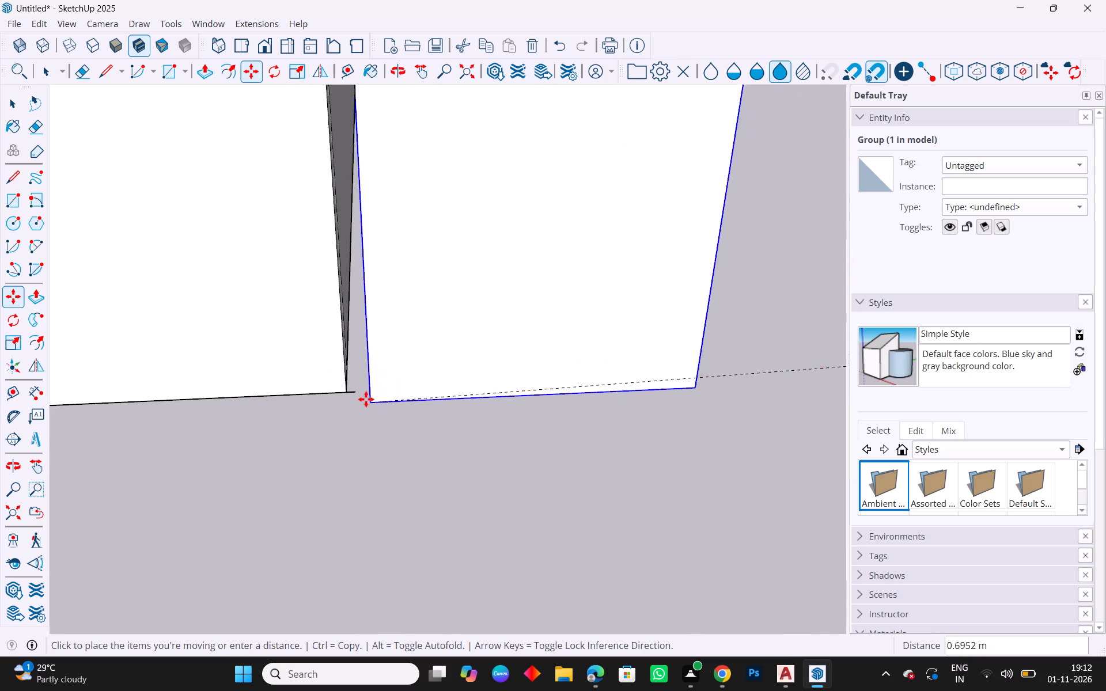
click(353, 392)
scroll(441, 438, down, 12)
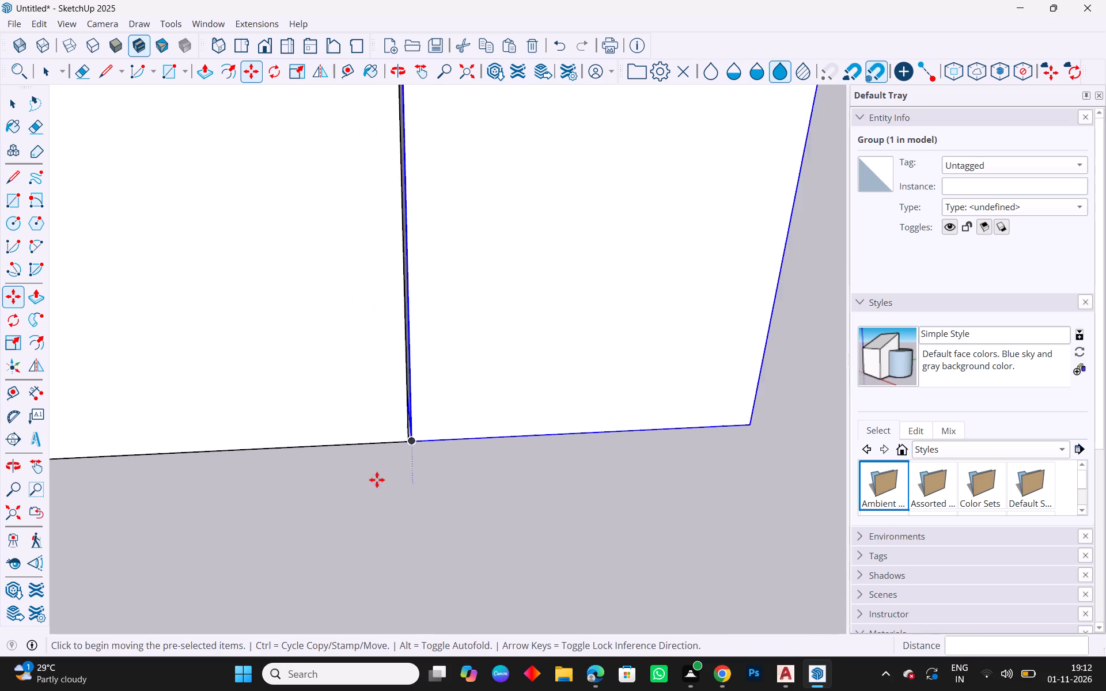
scroll(377, 480, down, 8)
middle_drag(510, 497, 505, 435)
key(Escape)
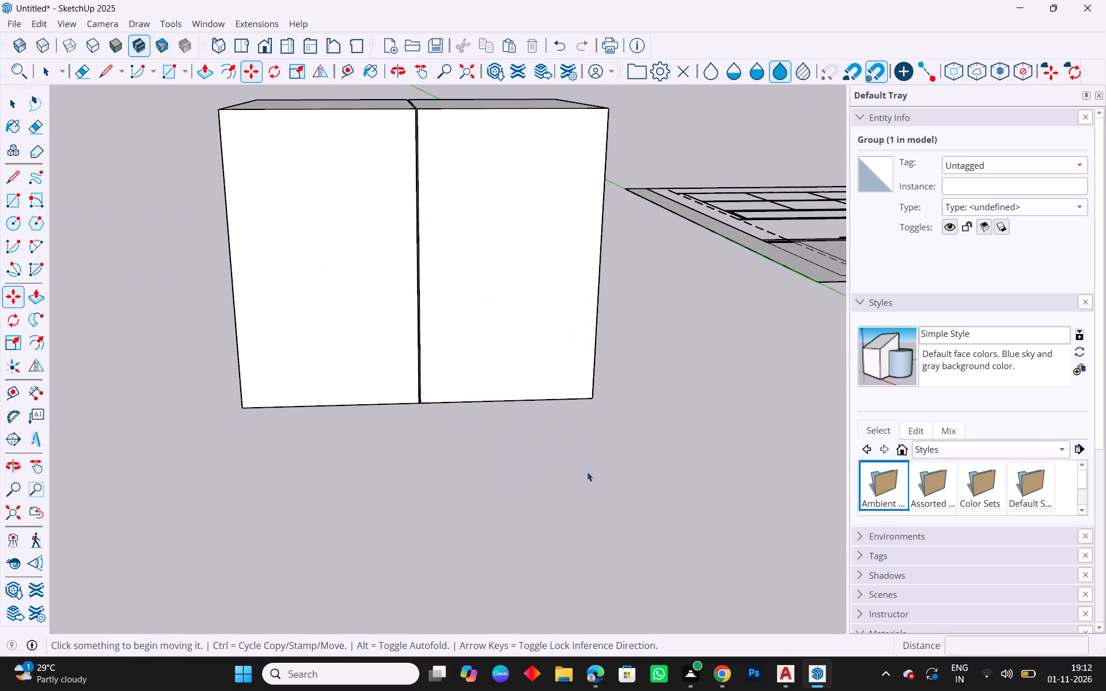
key(space)
key(Escape)
key(Escape)
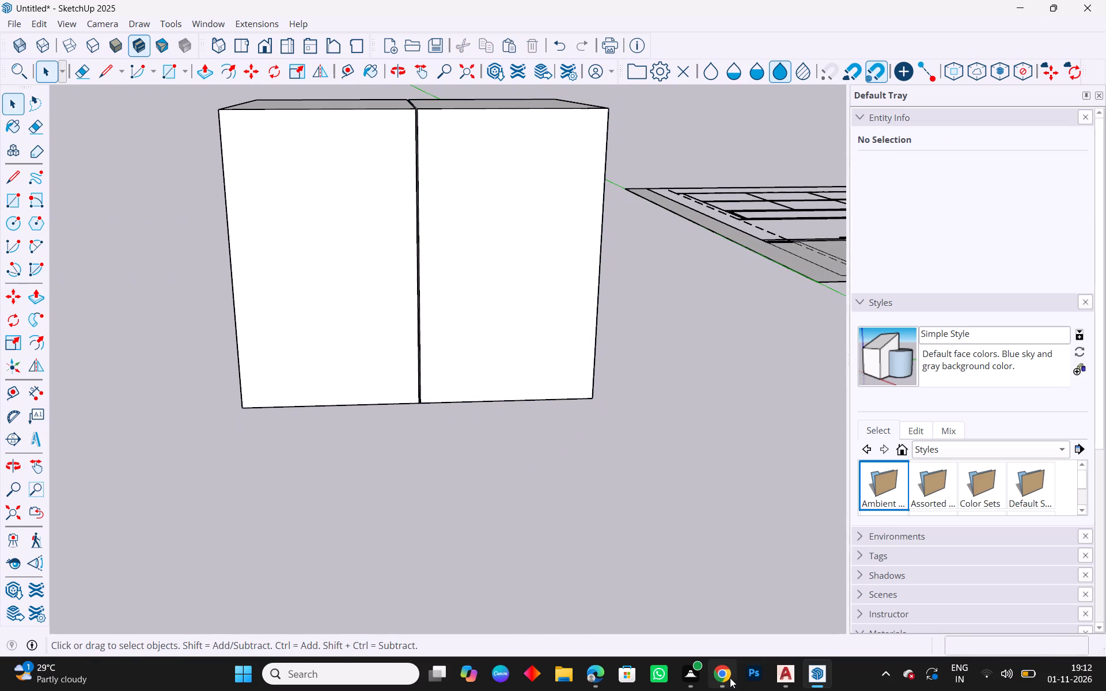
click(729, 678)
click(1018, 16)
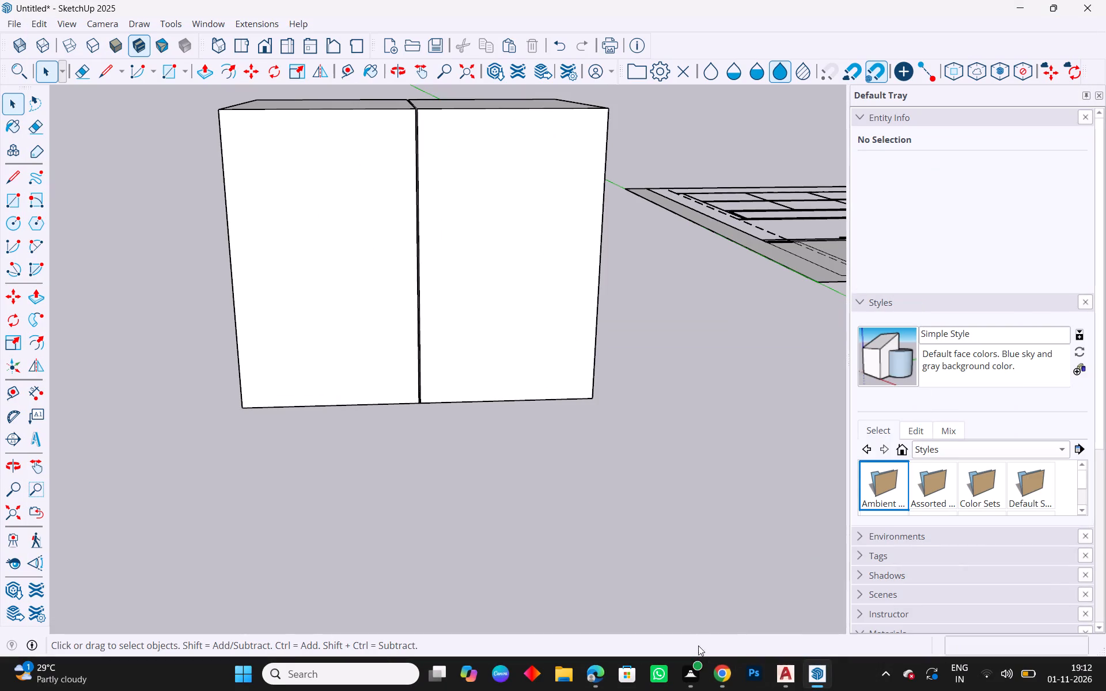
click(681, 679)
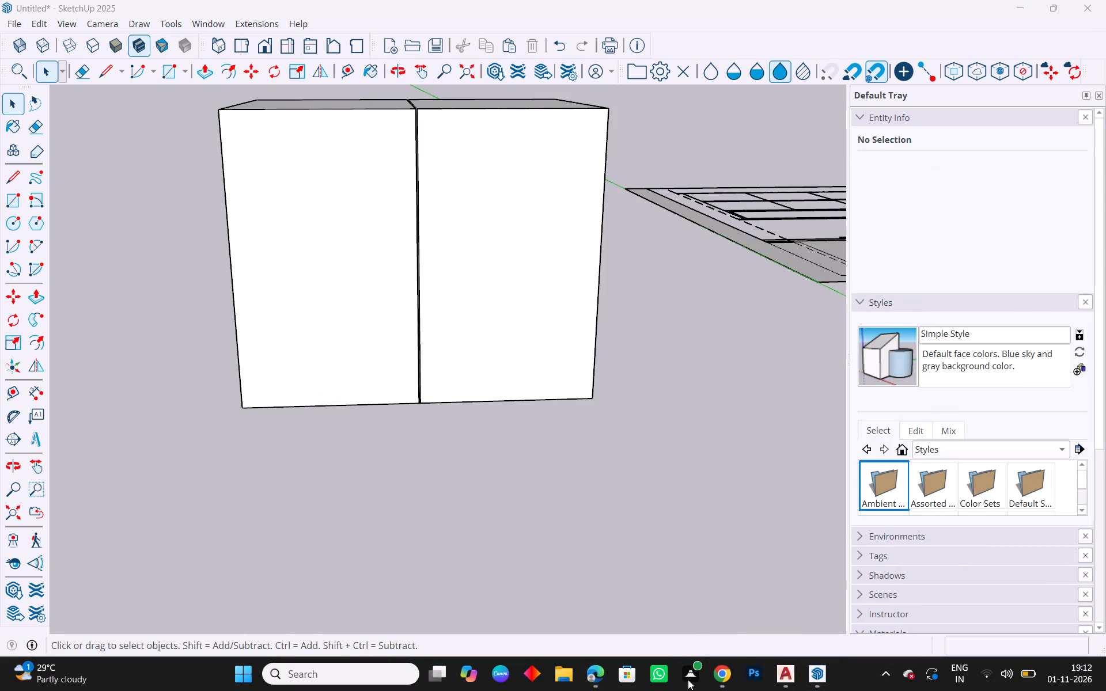
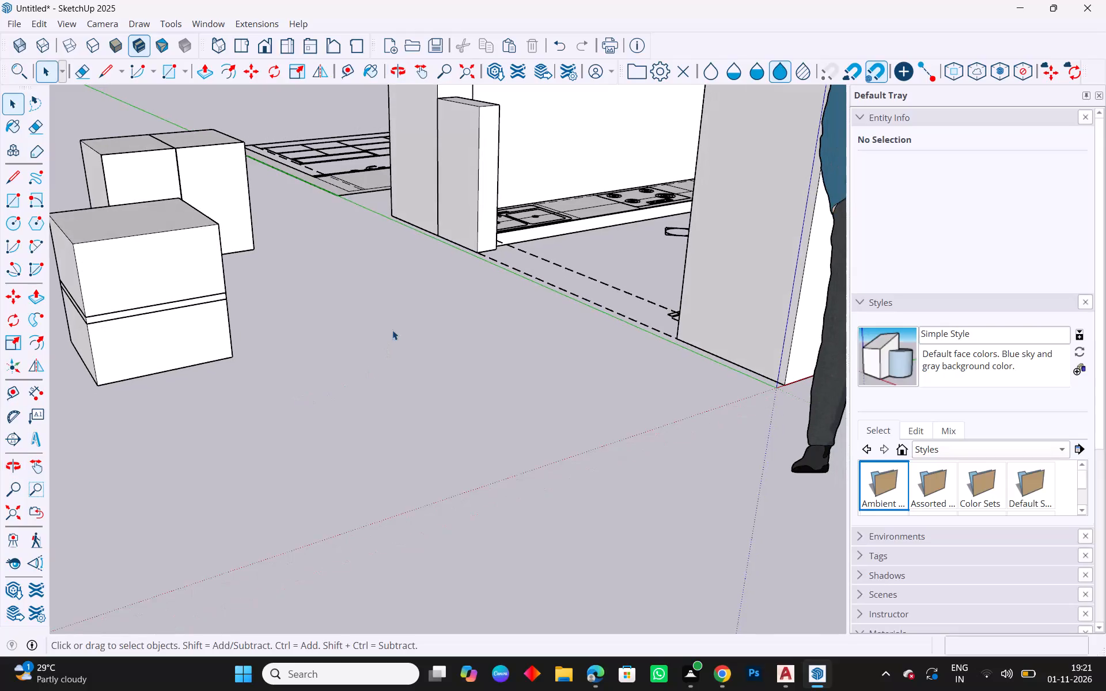
Copy the connected geometry of the chimney-hood elevation and paste it on open ground beyond the kitchen walls, alongside the red axis.
scroll(229, 351, down, 8)
middle_drag(371, 363, 206, 446)
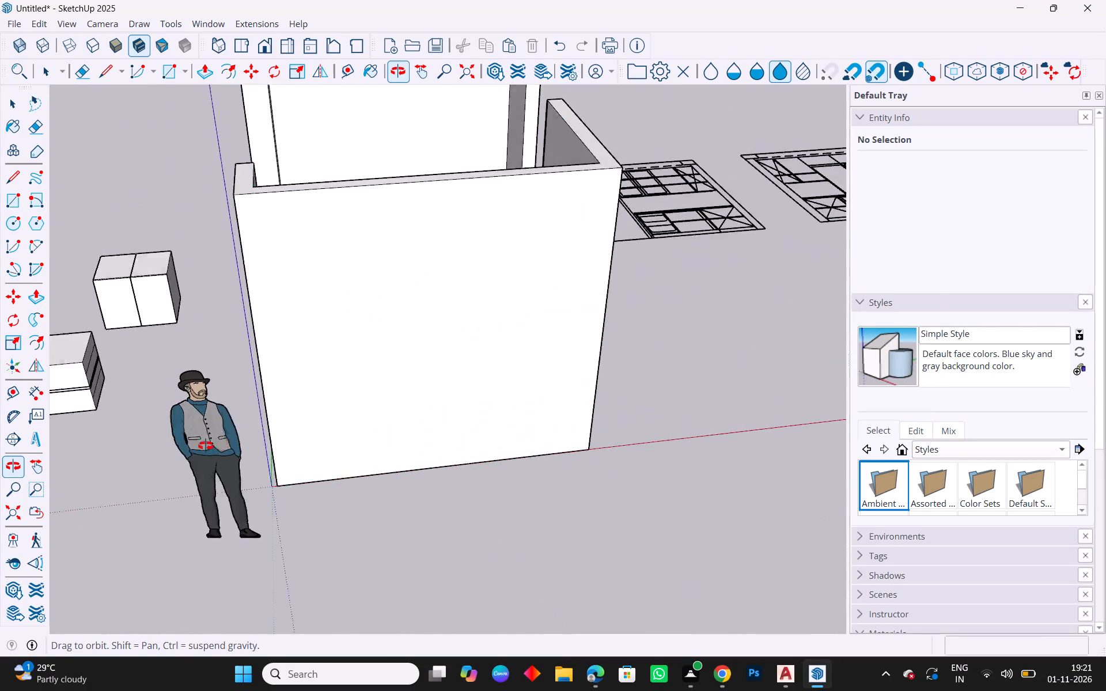
middle_drag(206, 446, 438, 375)
scroll(318, 333, up, 4)
middle_drag(487, 328, 495, 365)
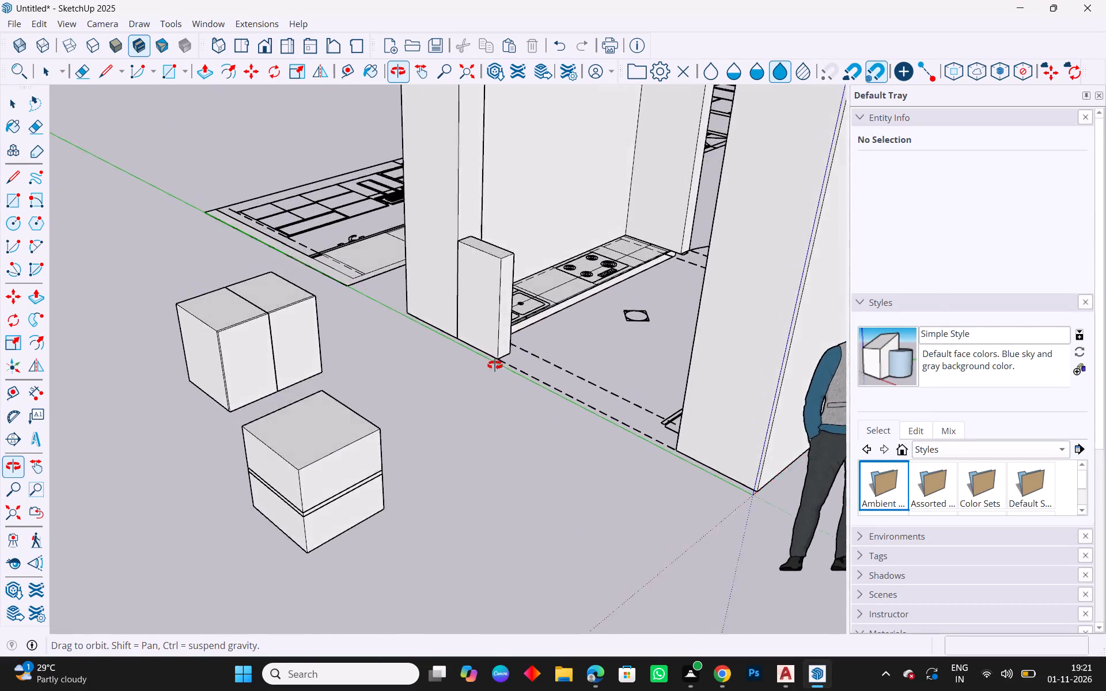
middle_drag(495, 365, 518, 393)
middle_drag(555, 424, 662, 462)
scroll(662, 462, up, 1)
middle_drag(539, 332, 581, 488)
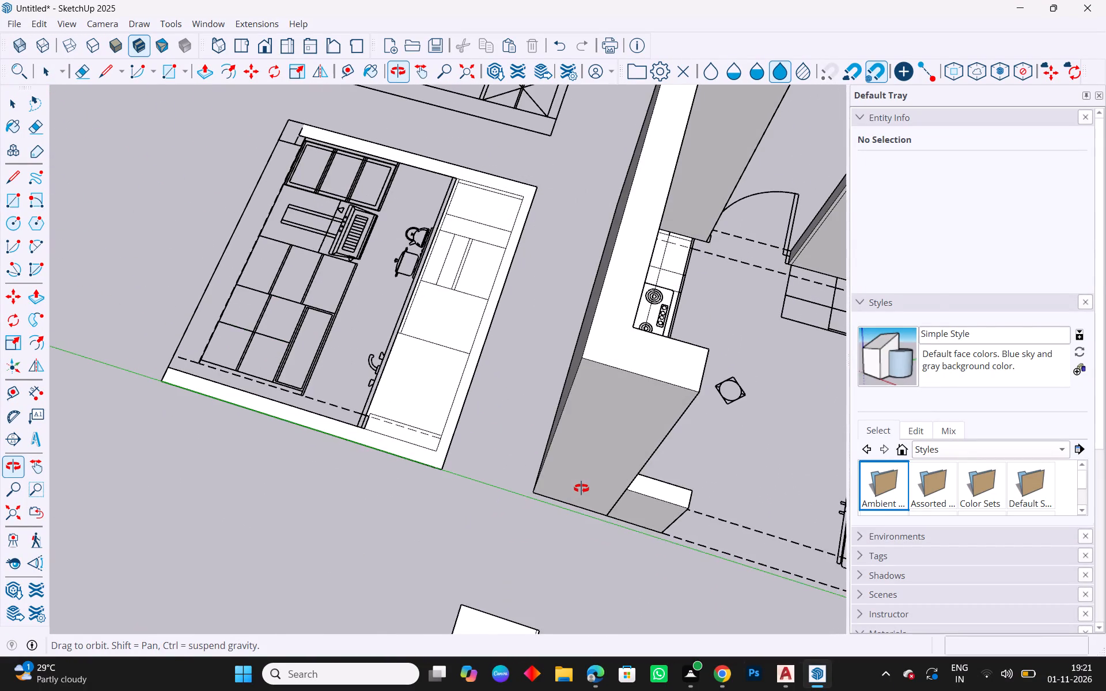
middle_drag(581, 488, 563, 492)
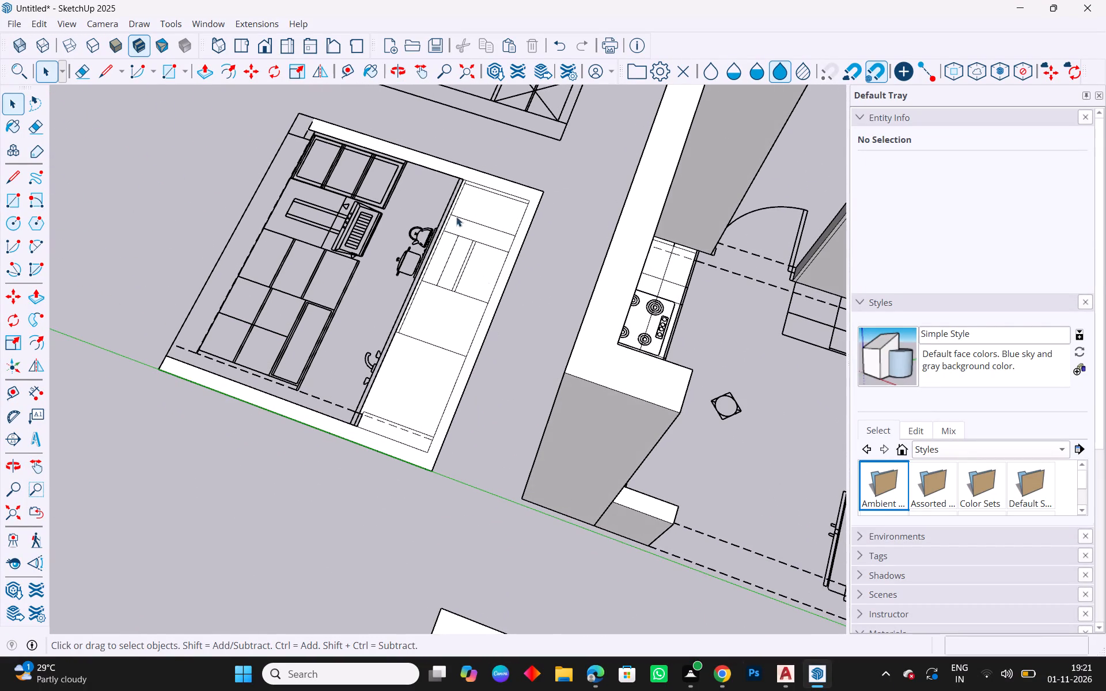
scroll(456, 212, up, 8)
triple_click(433, 266)
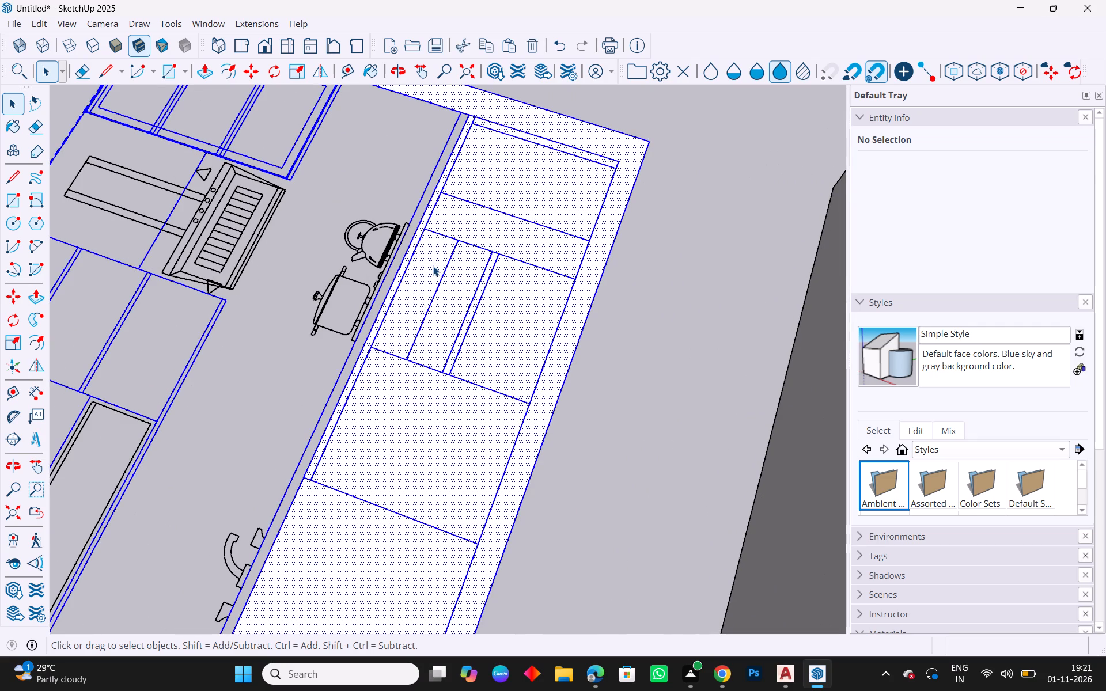
scroll(483, 286, down, 8)
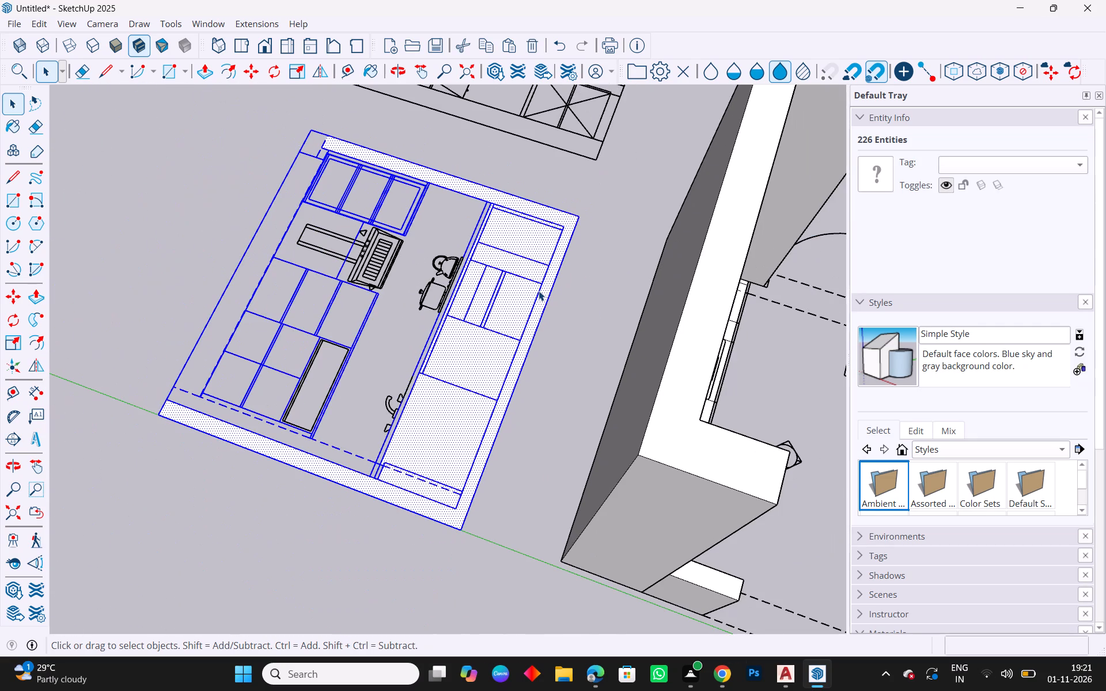
key(ctrl+c)
scroll(305, 237, down, 15)
scroll(555, 131, up, 8)
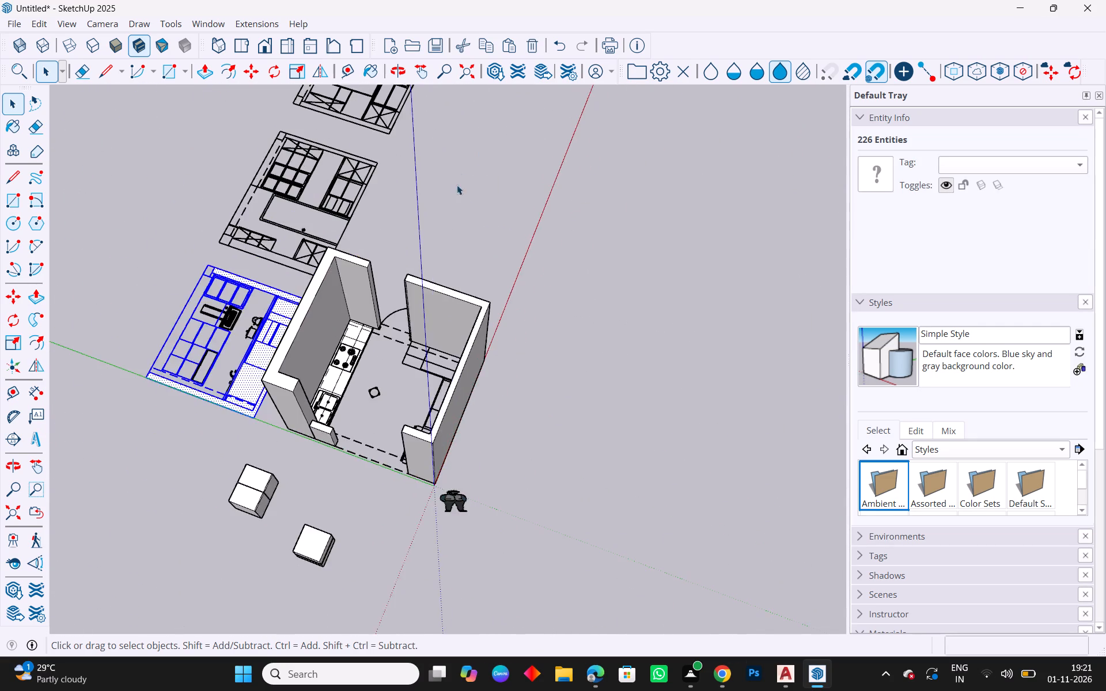
scroll(457, 185, up, 7)
key(ctrl+v)
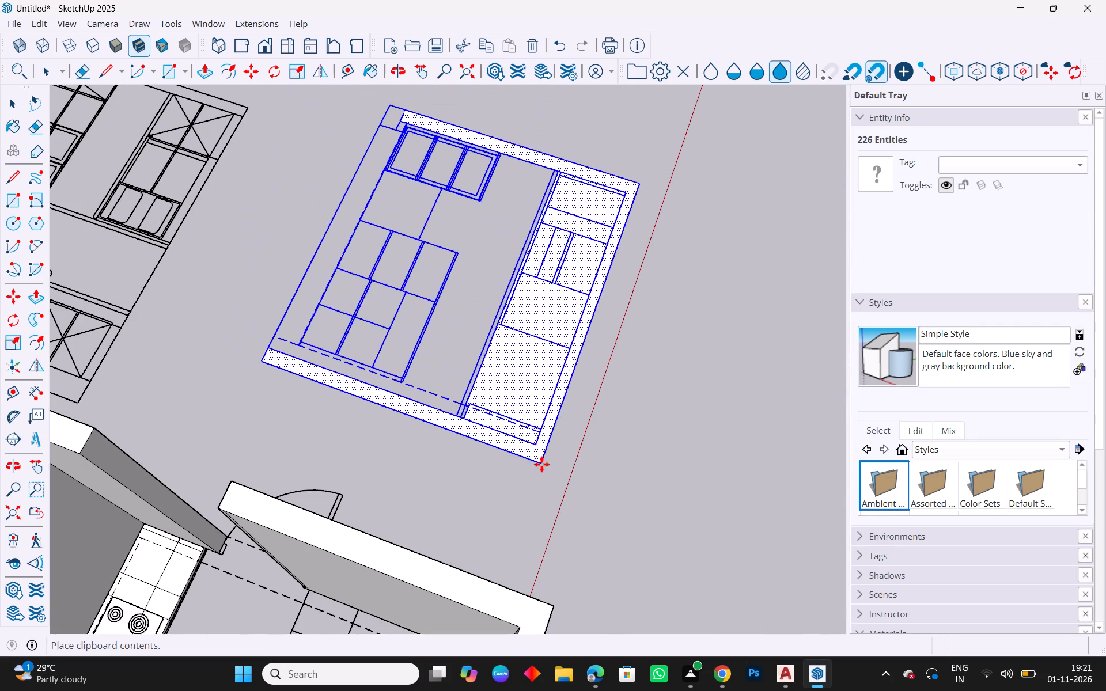
click(541, 464)
middle_drag(676, 430, 395, 502)
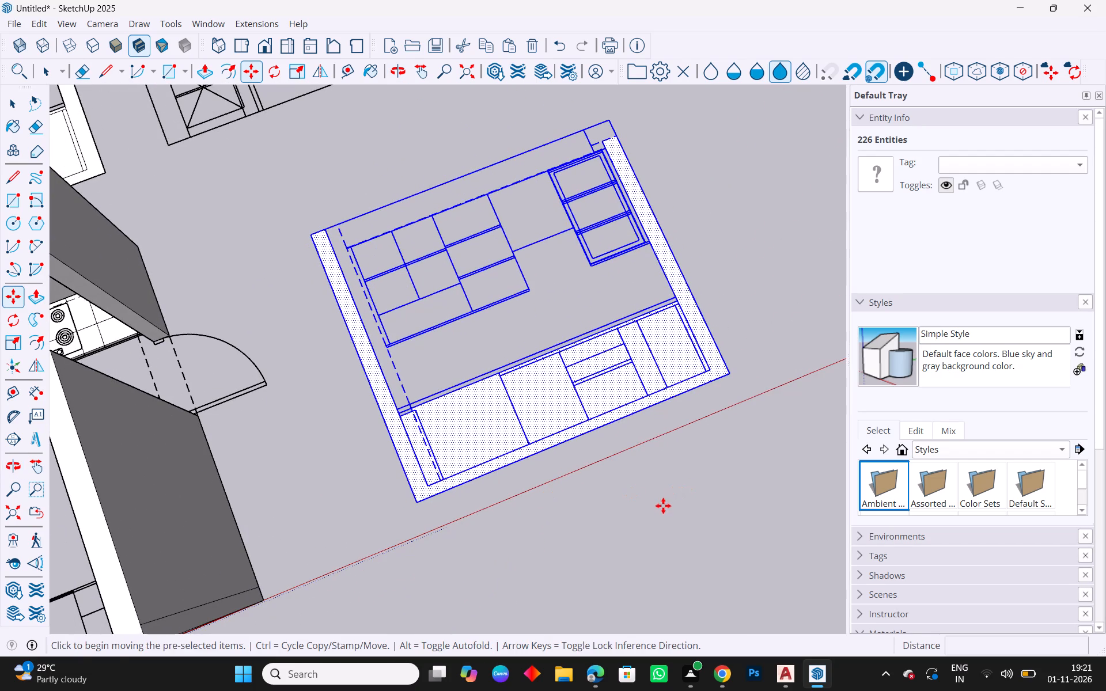
key(Escape)
key(space)
Group the large bottom drawer face of the drawer stack in the pasted elevation.
scroll(681, 415, up, 5)
scroll(650, 375, up, 5)
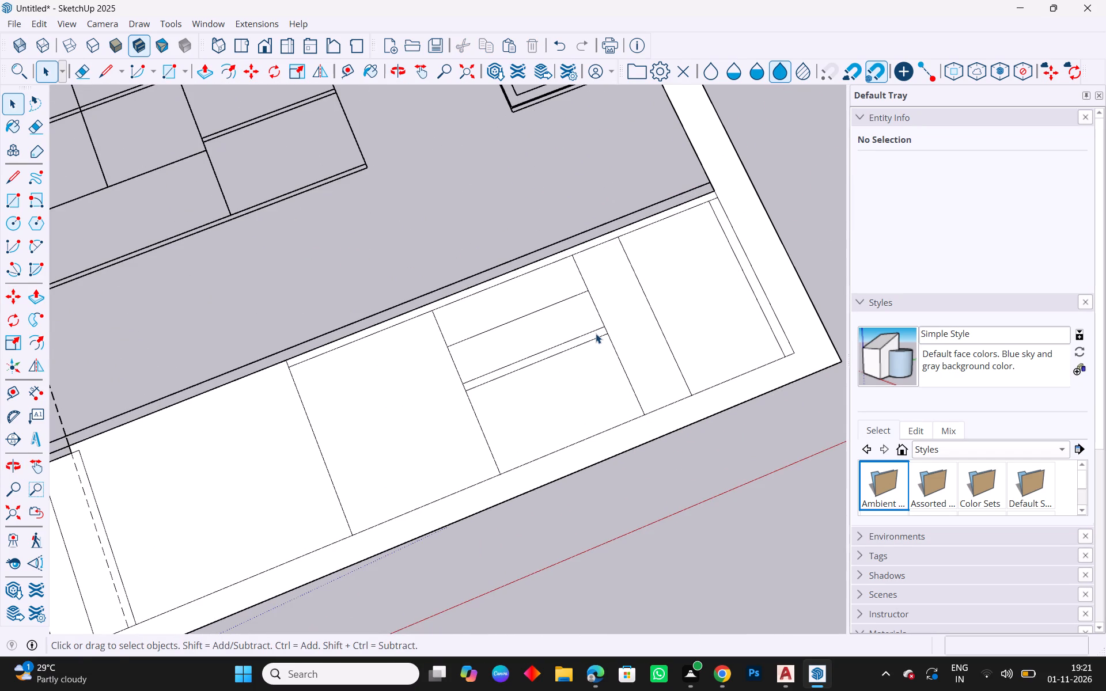
click(562, 391)
right_click(563, 390)
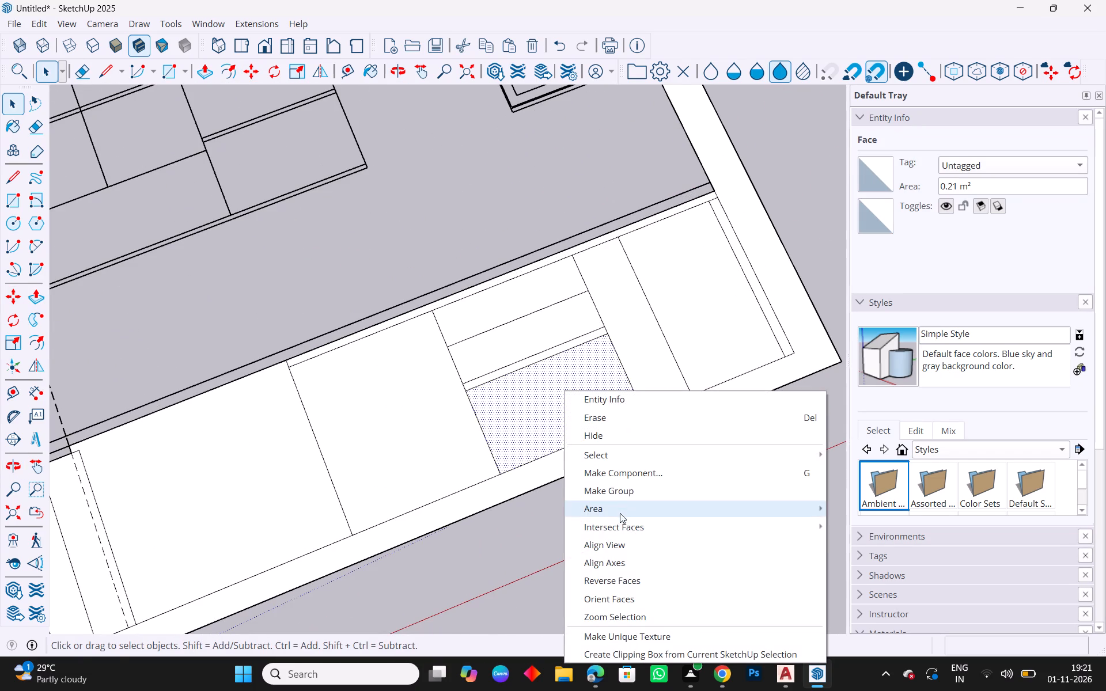
click(621, 489)
Push/Pull the grouped drawer face 600 mm out of the elevation into a box.
double_click(561, 419)
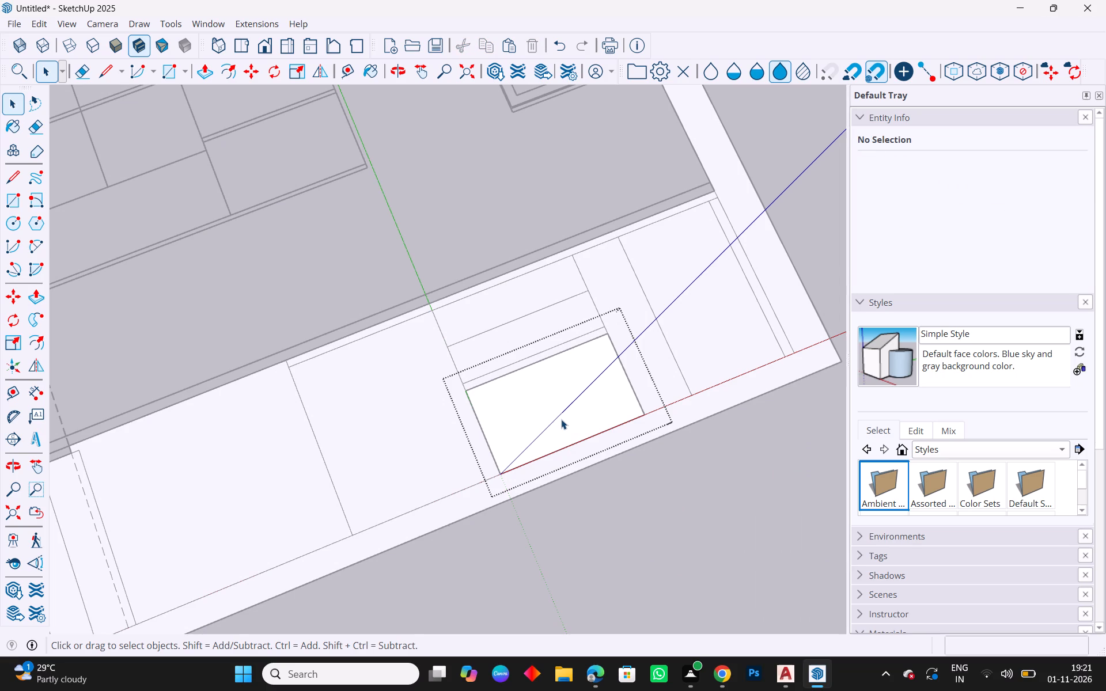
key(p)
drag(561, 419, 570, 398)
key(5)
key(BackSpace)
text(600mm)
key(Return)
middle_drag(574, 435, 662, 550)
key(Escape)
key(space)
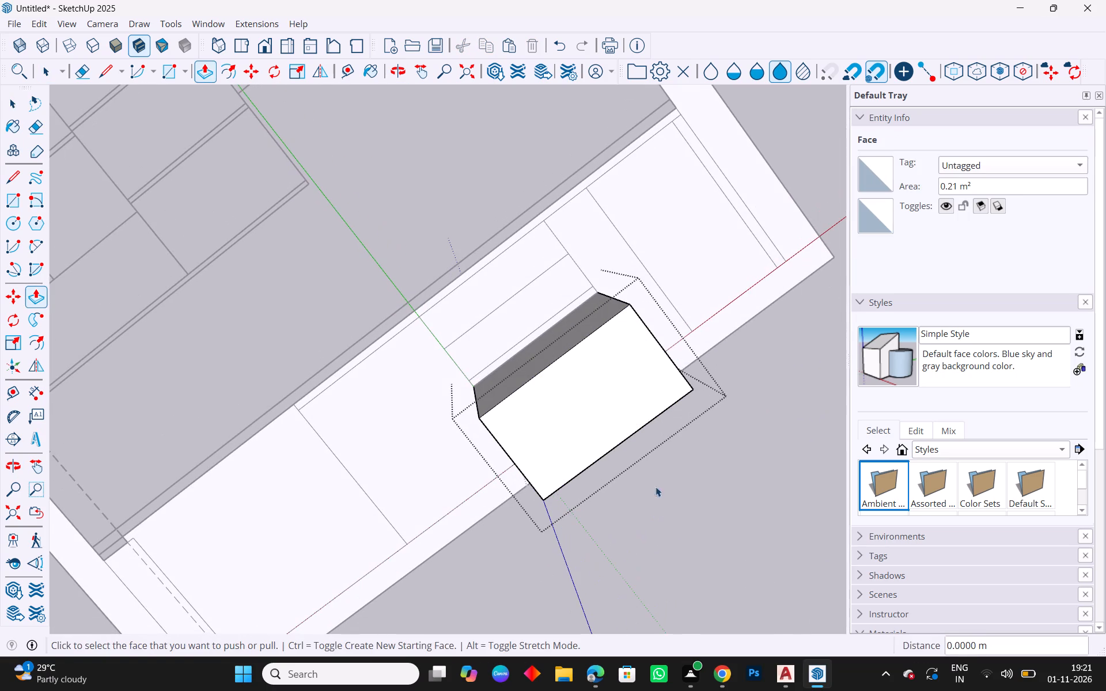
key(Escape)
Copy the 600 mm drawer box and paste the copy on the empty ground across the red axis from the elevation.
middle_drag(649, 460, 740, 360)
click(490, 447)
middle_drag(545, 492, 817, 455)
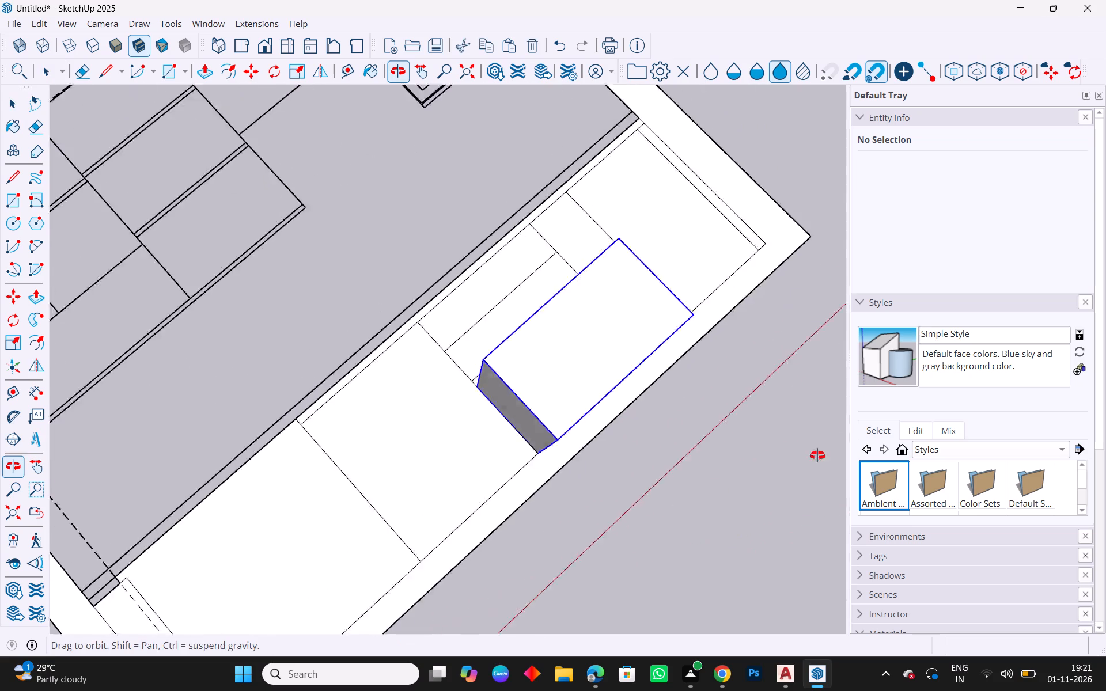
middle_drag(817, 455, 861, 386)
scroll(482, 370, up, 3)
click(557, 360)
scroll(580, 385, down, 4)
middle_drag(615, 317, 683, 446)
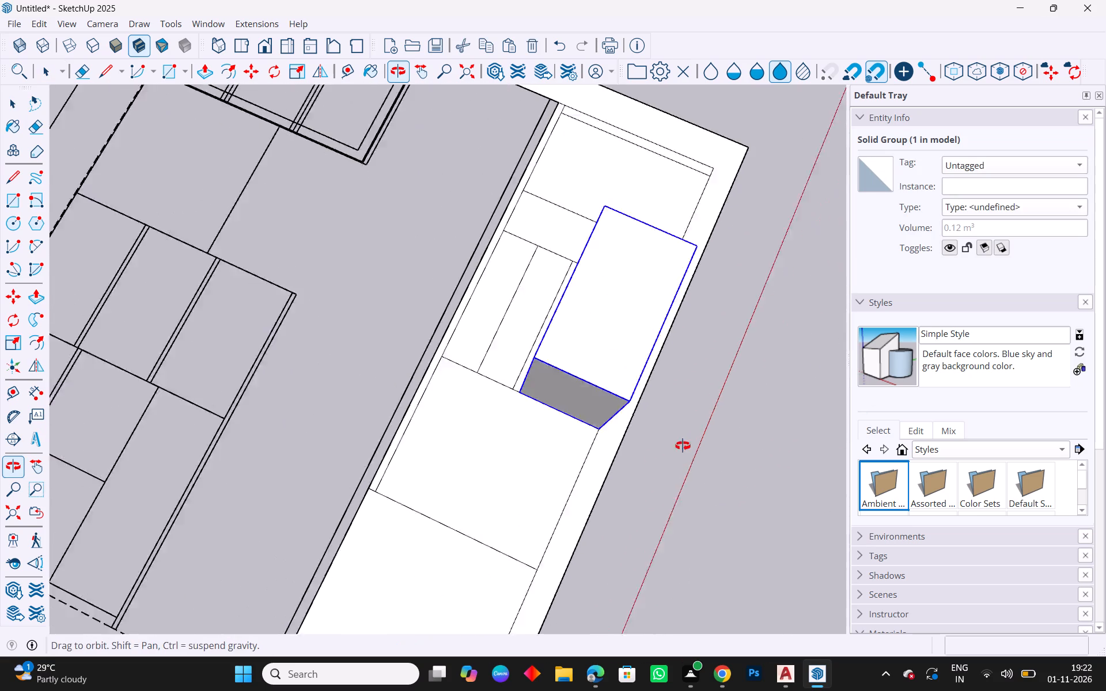
middle_drag(683, 446, 714, 525)
click(552, 340)
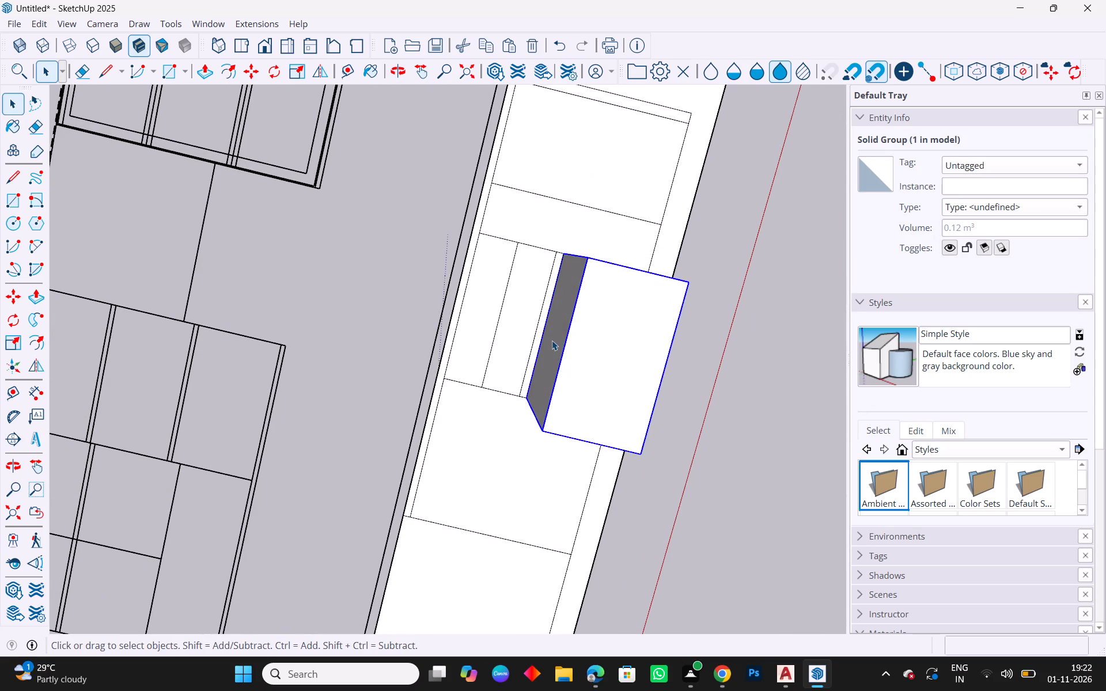
key(ctrl+c)
scroll(320, 312, down, 10)
scroll(713, 399, up, 4)
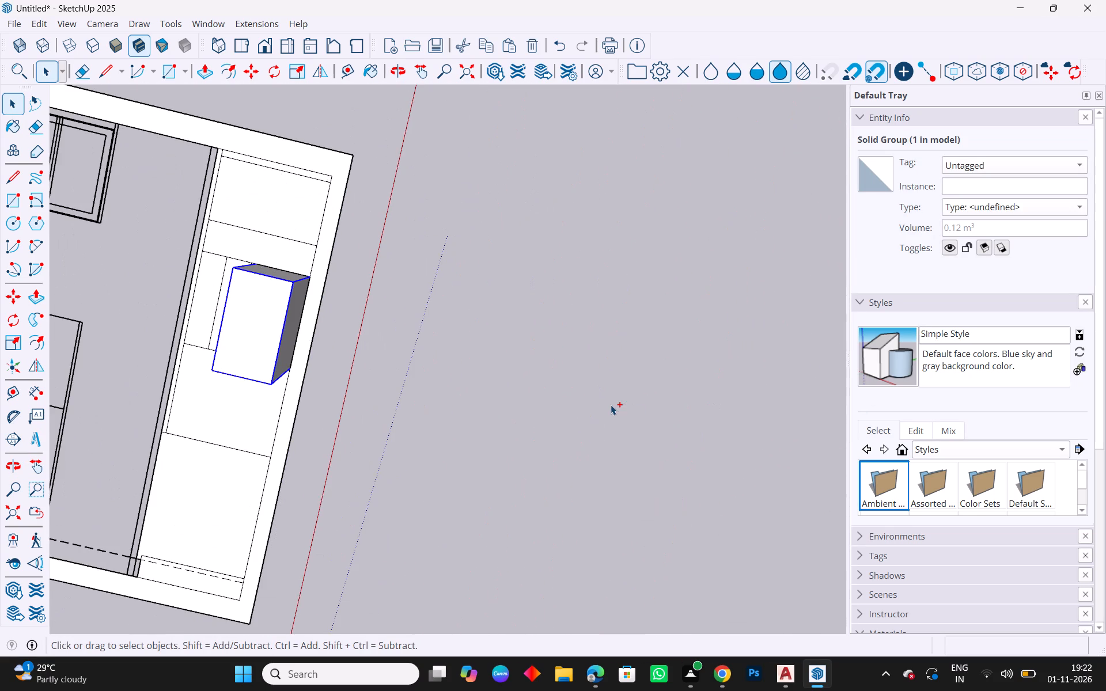
key(ctrl+v)
click(475, 434)
key(Escape)
middle_drag(551, 457, 637, 281)
key(Escape)
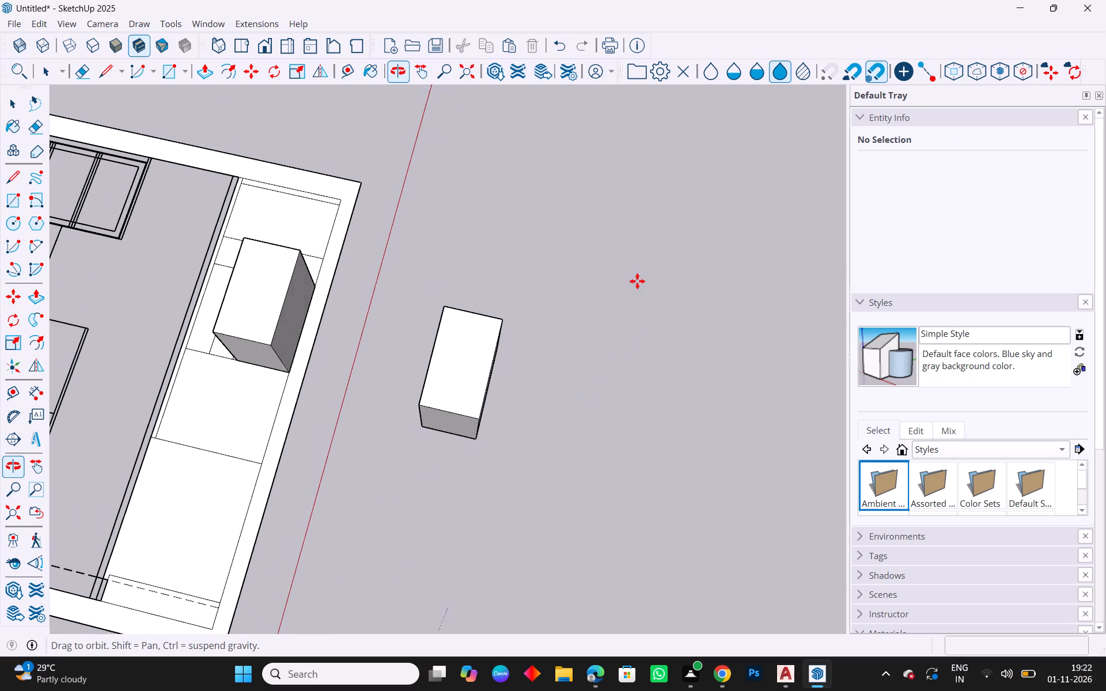
middle_drag(637, 281, 601, 165)
key(Escape)
key(space)
Delete the original drawer box standing on the pasted elevation.
click(274, 286)
key(Delete)
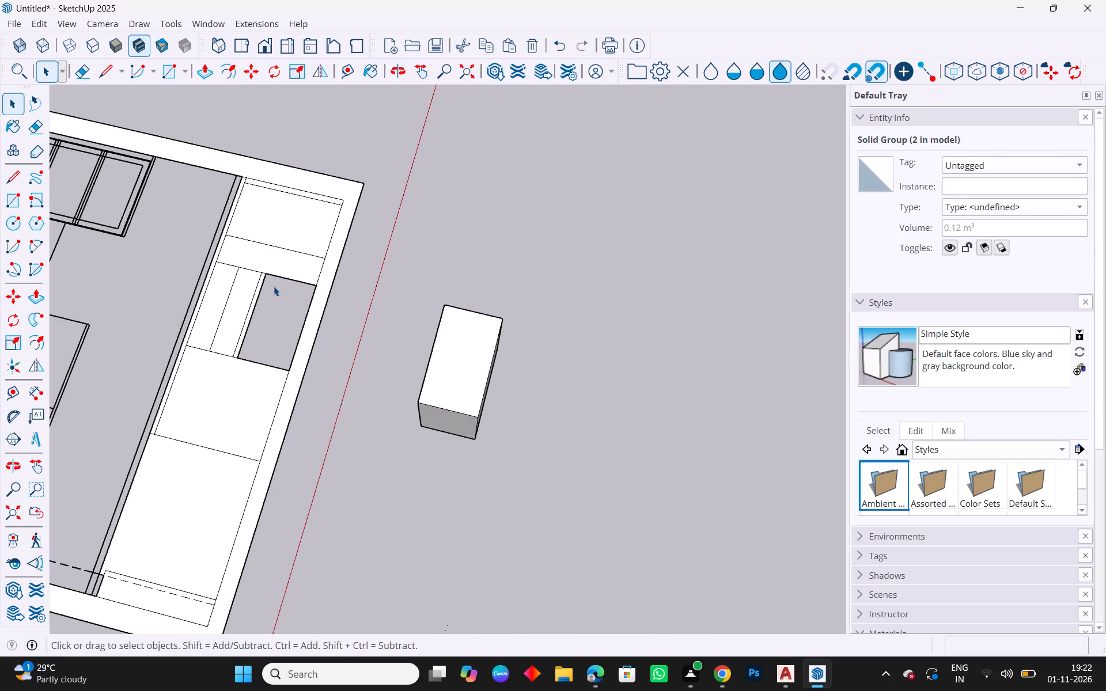
Copy the narrow strip face above the drawer opening and paste it on the ground between the elevation and the copied box.
scroll(286, 327, up, 3)
middle_drag(579, 377, 624, 386)
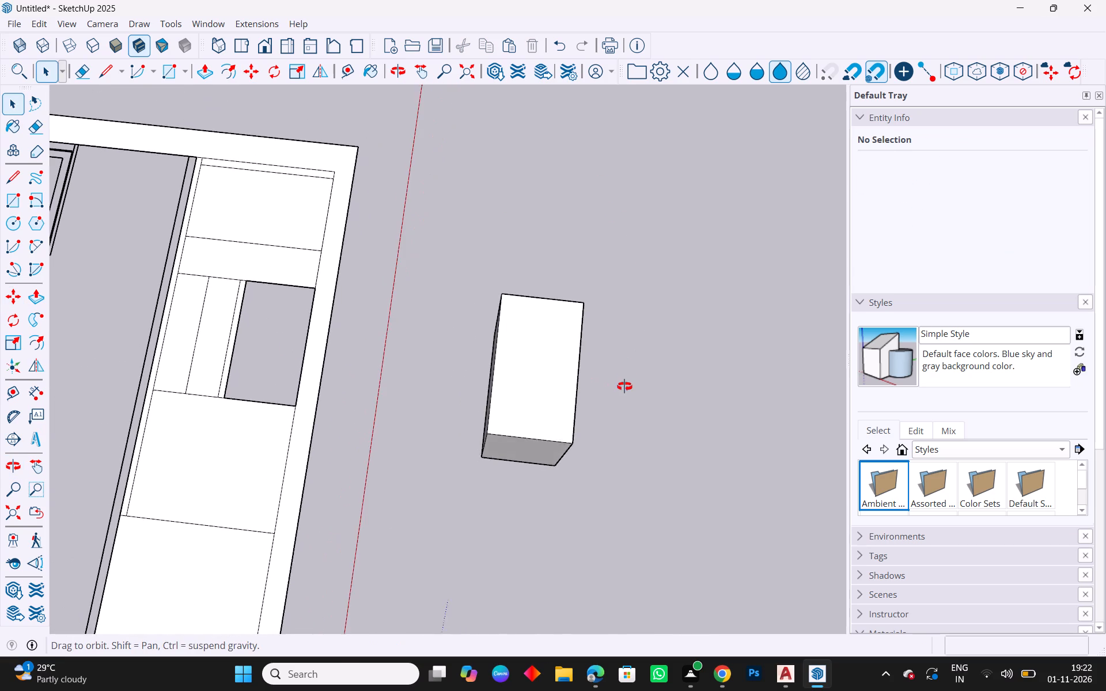
middle_drag(624, 386, 789, 307)
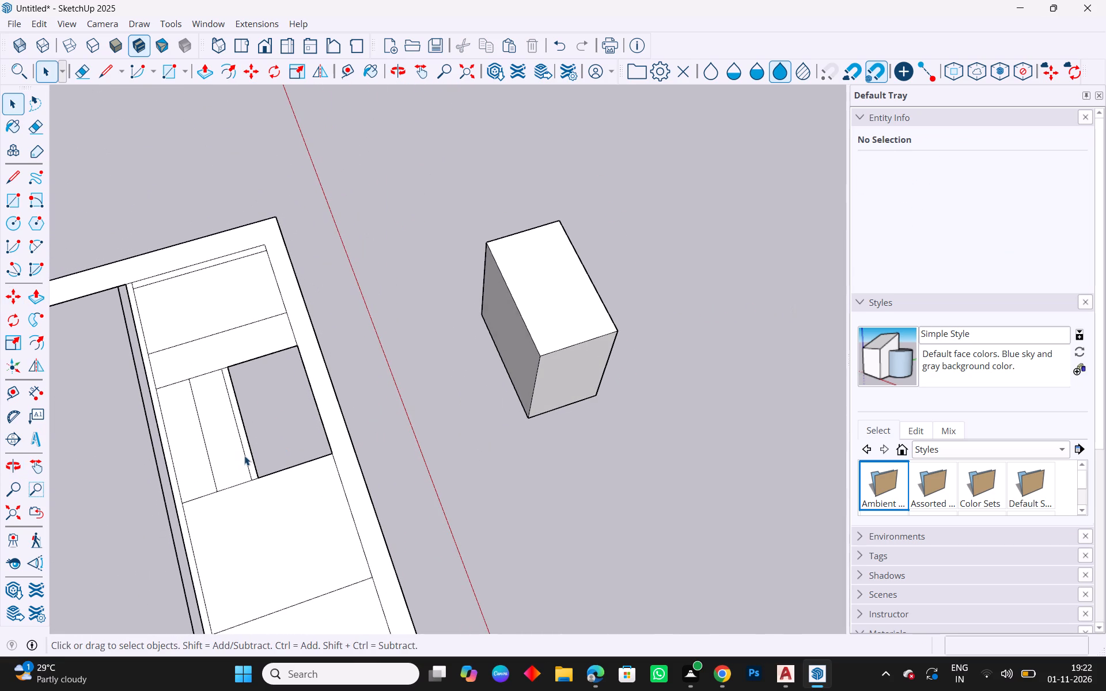
scroll(240, 436, up, 3)
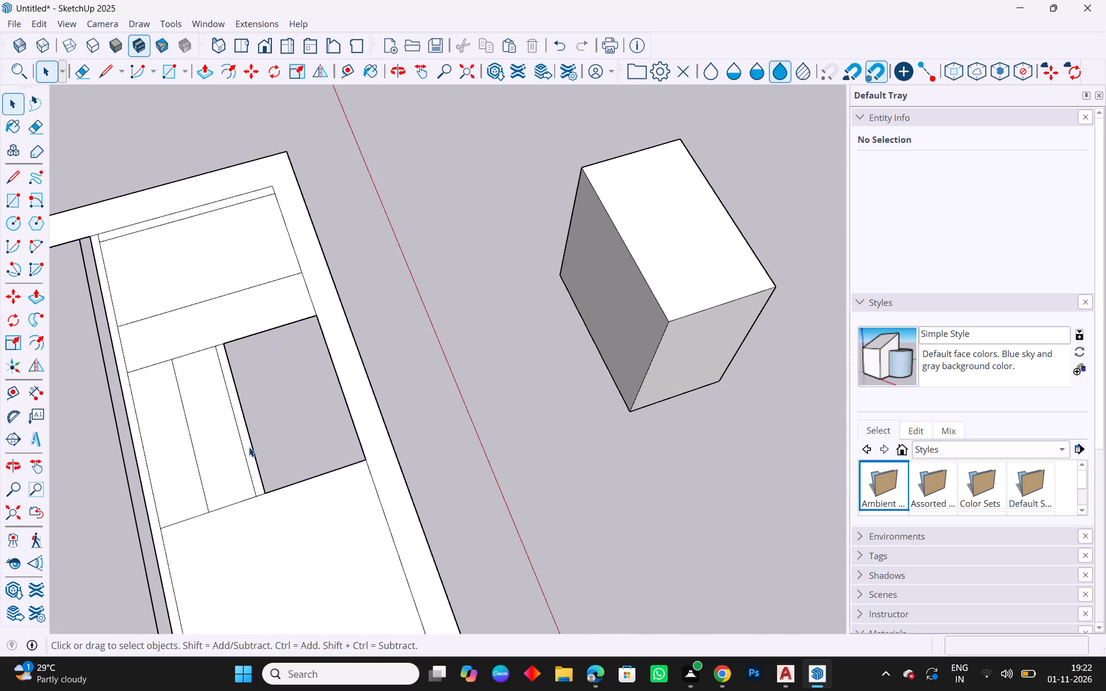
click(249, 447)
key(ctrl+c)
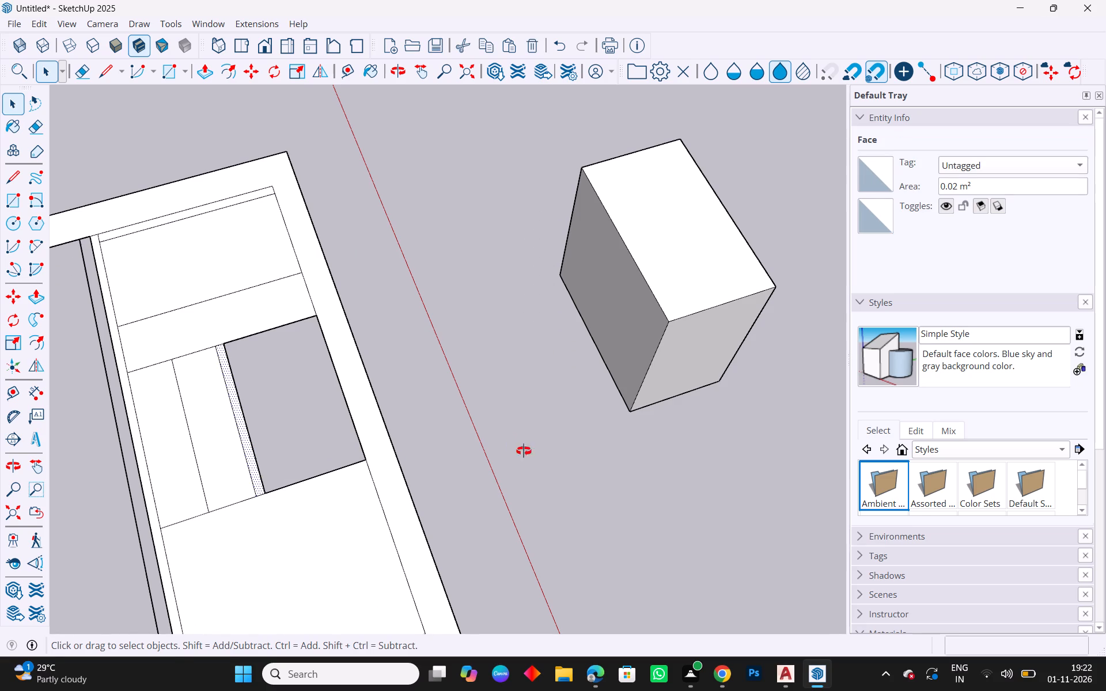
middle_drag(524, 451, 334, 473)
key(ctrl+v)
click(469, 445)
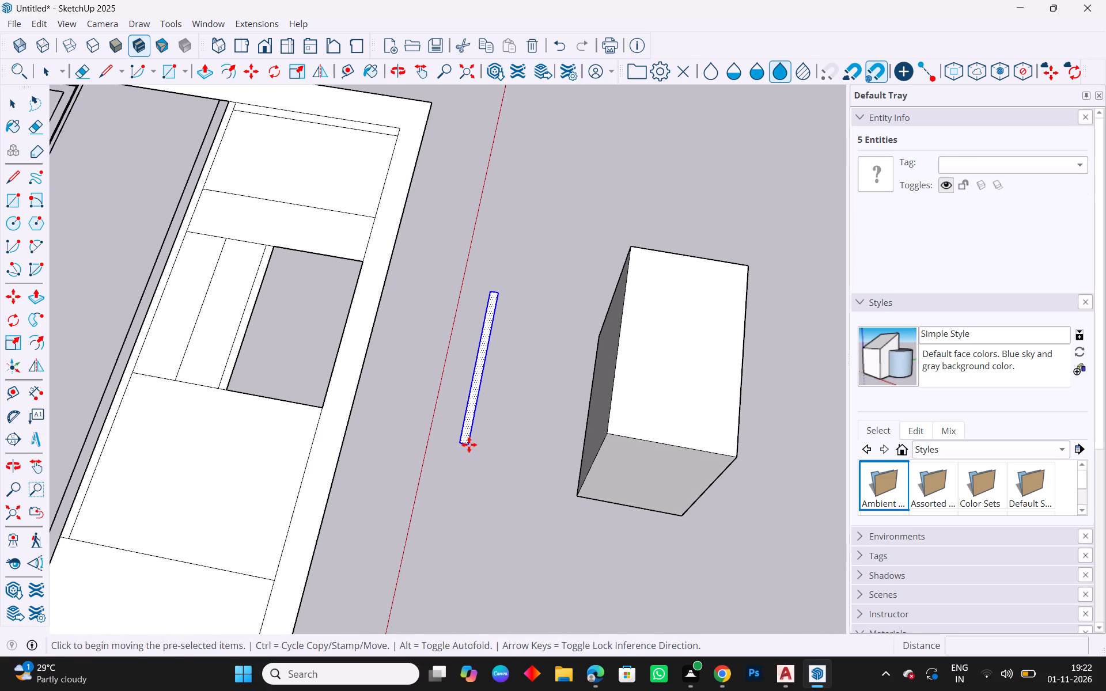
key(Escape)
key(space)
Group the pasted narrow strip with its edges.
drag(516, 263, 456, 481)
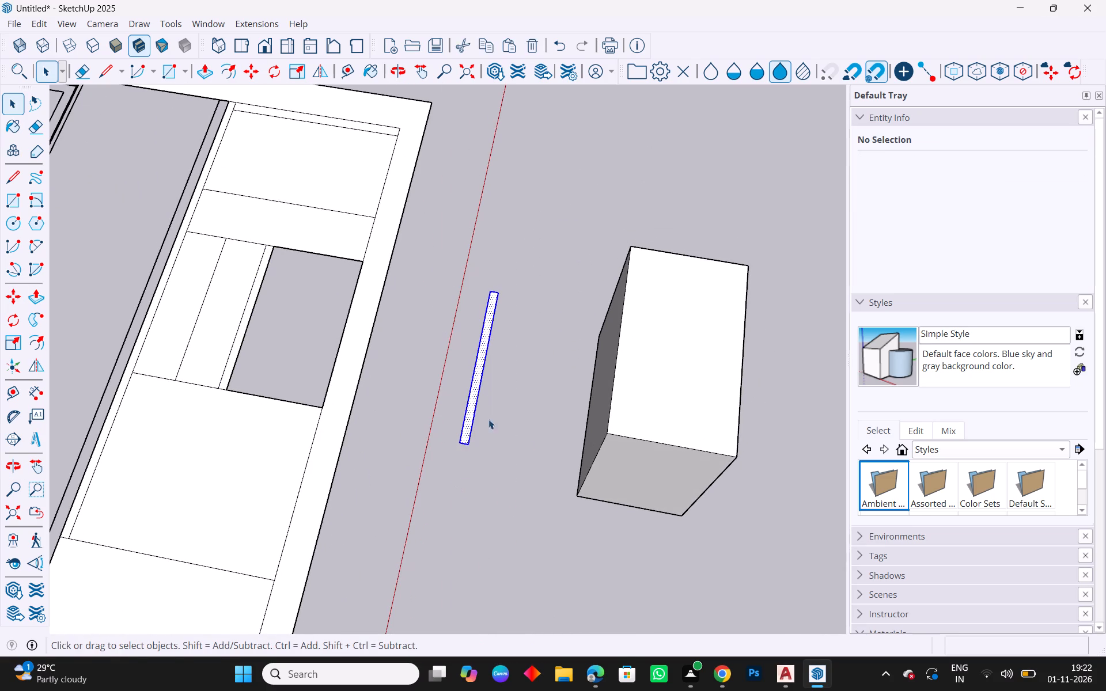
right_click(468, 408)
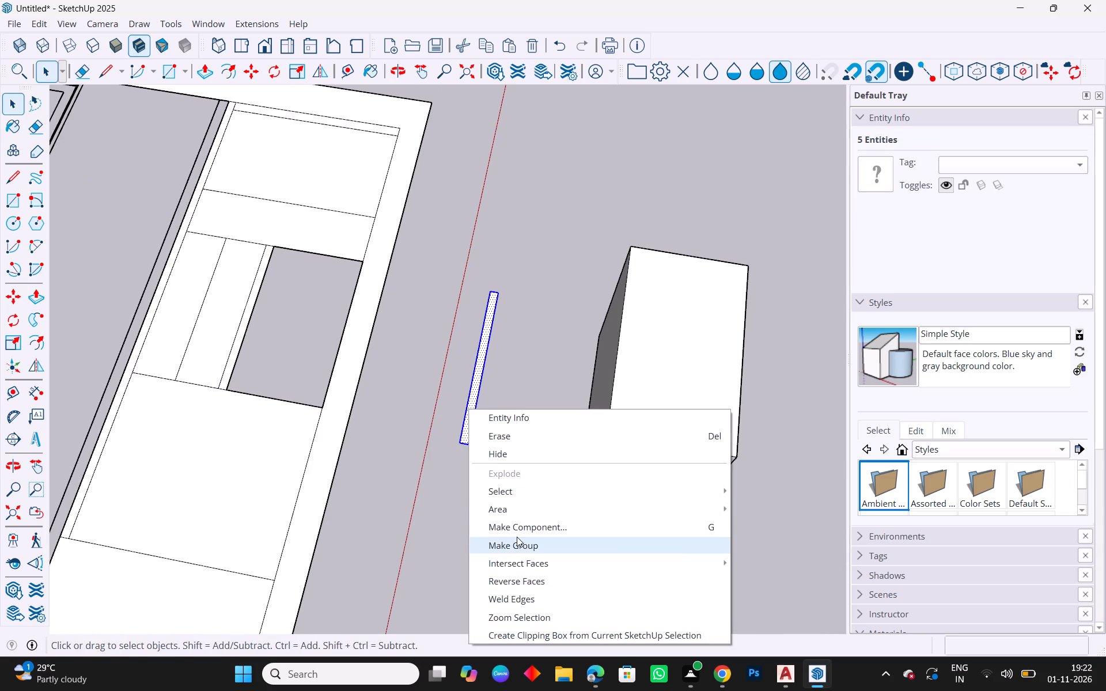
click(517, 538)
Push/Pull the grouped strip 600 mm upward and leave group editing.
double_click(468, 424)
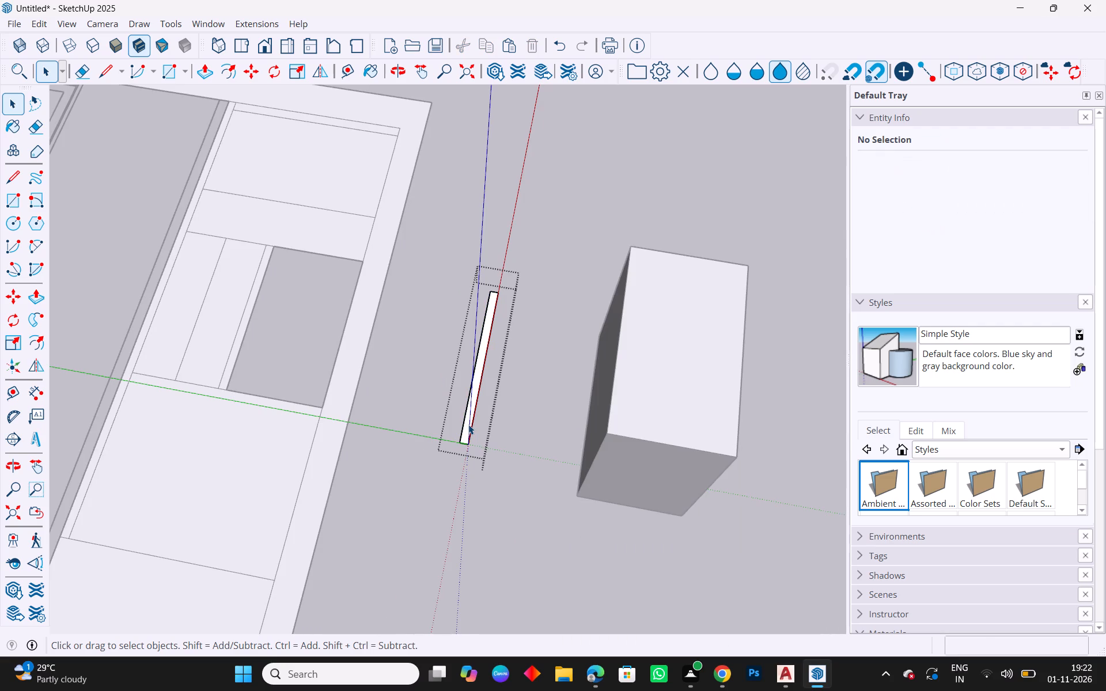
key(p)
drag(468, 424, 473, 403)
text(600mm)
key(Return)
middle_drag(490, 418, 494, 419)
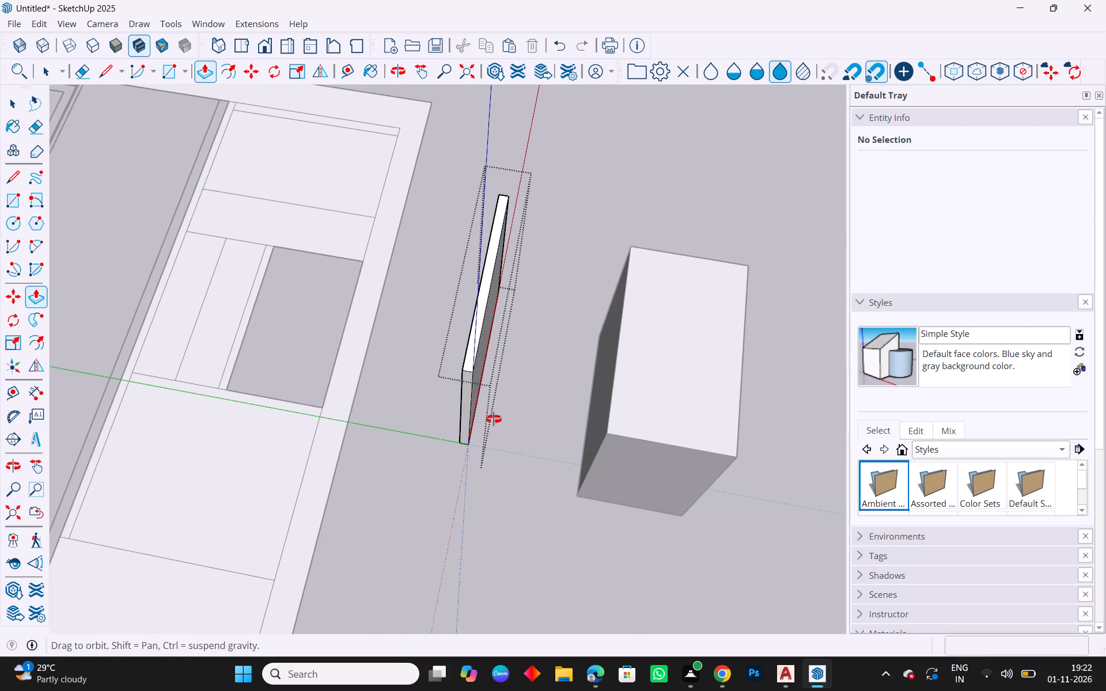
middle_drag(494, 419, 551, 422)
key(Escape)
key(space)
key(Escape)
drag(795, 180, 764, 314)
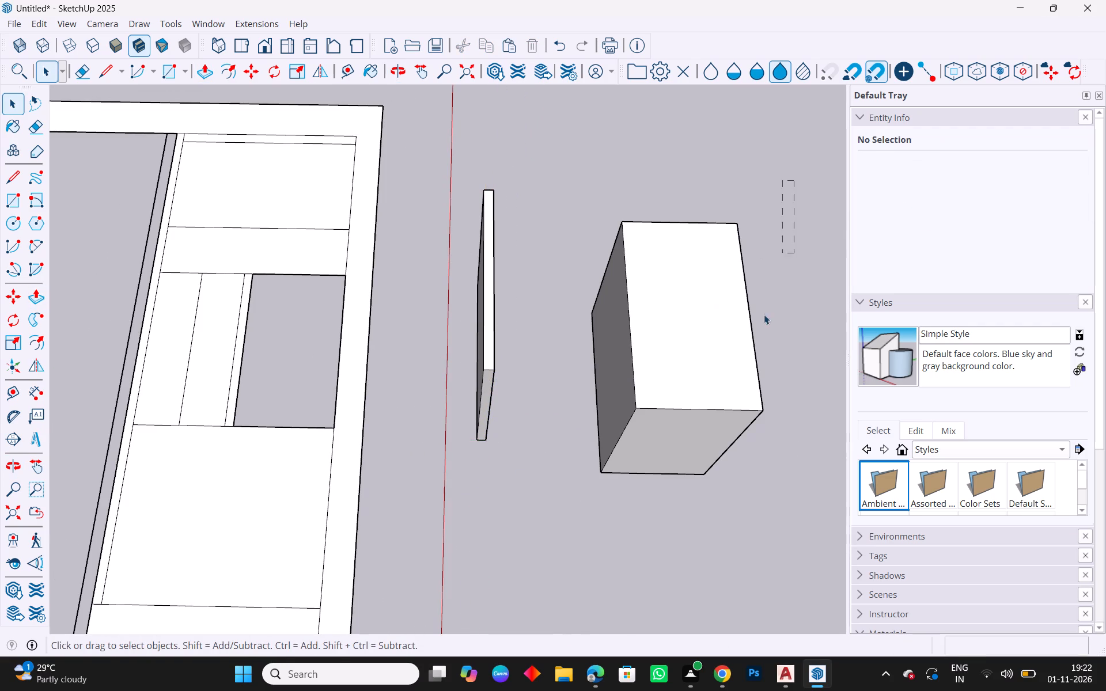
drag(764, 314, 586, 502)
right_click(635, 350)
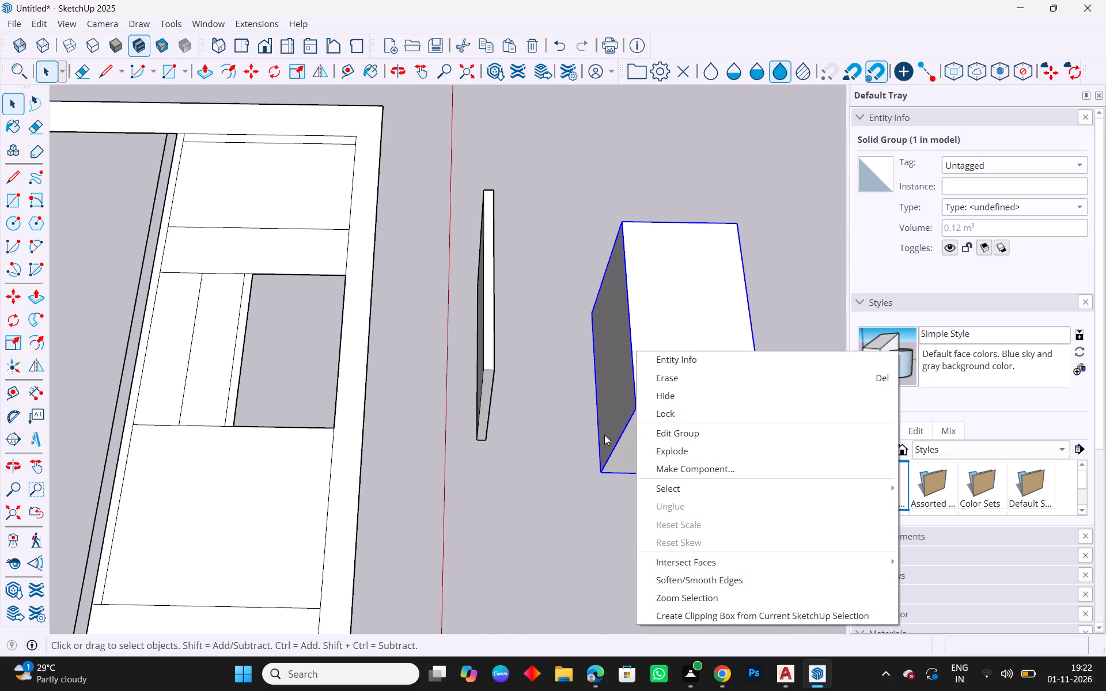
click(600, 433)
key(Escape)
Move the extruded strip by its lower corner so it sits flush against the drawer box's long side.
drag(498, 445, 426, 172)
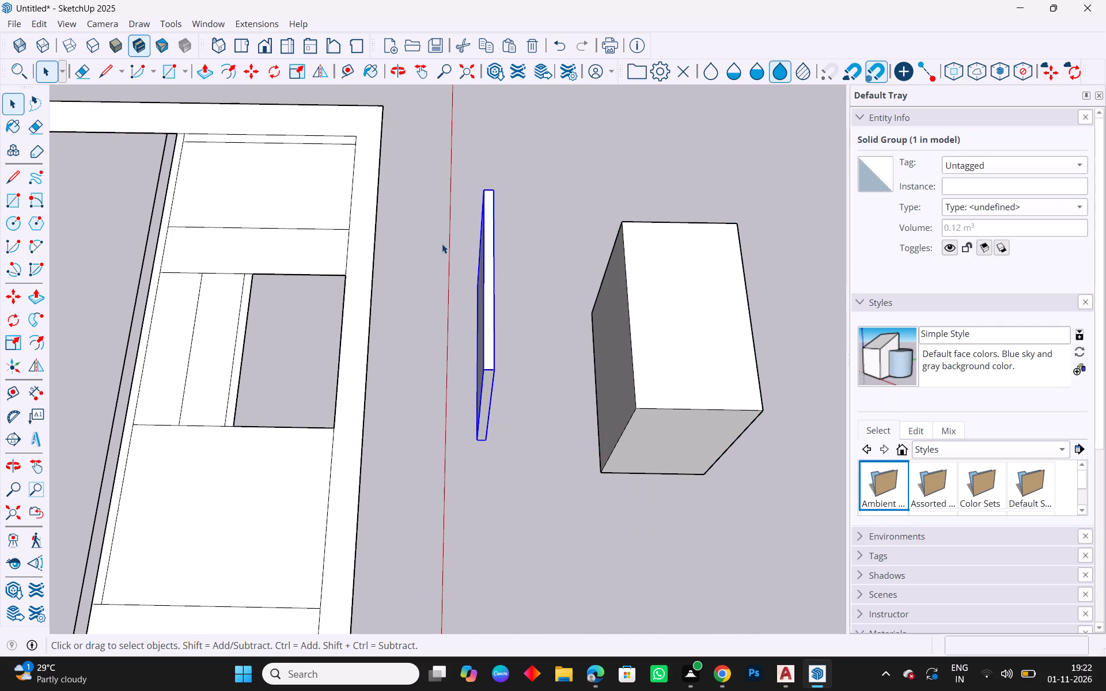
key(m)
drag(477, 442, 483, 441)
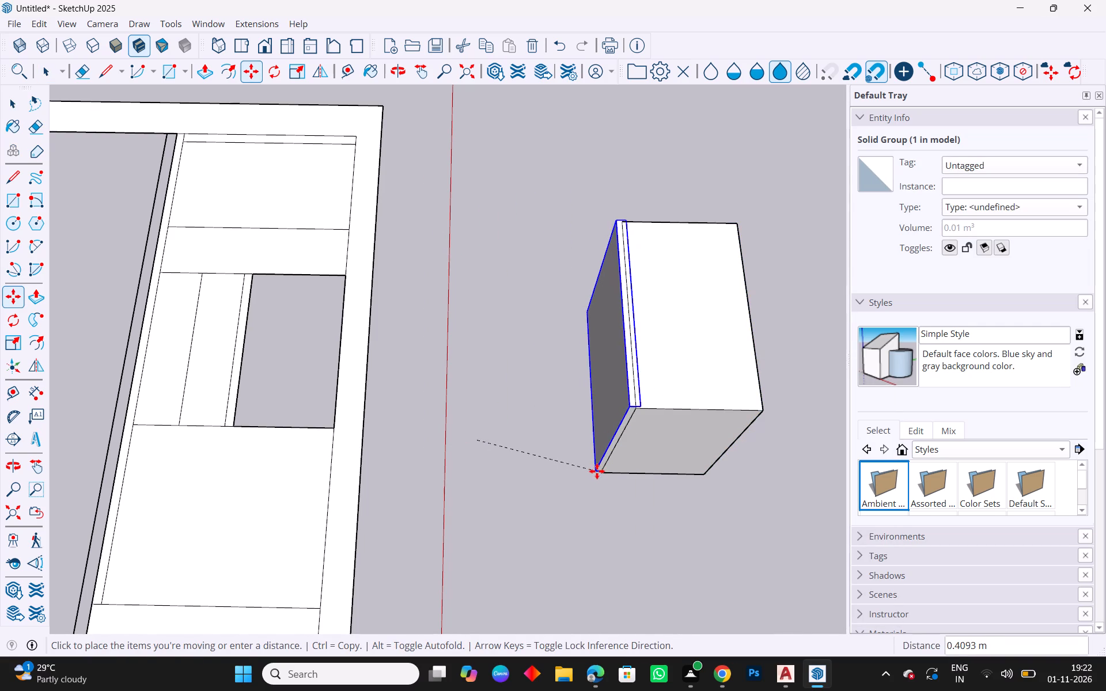
click(592, 473)
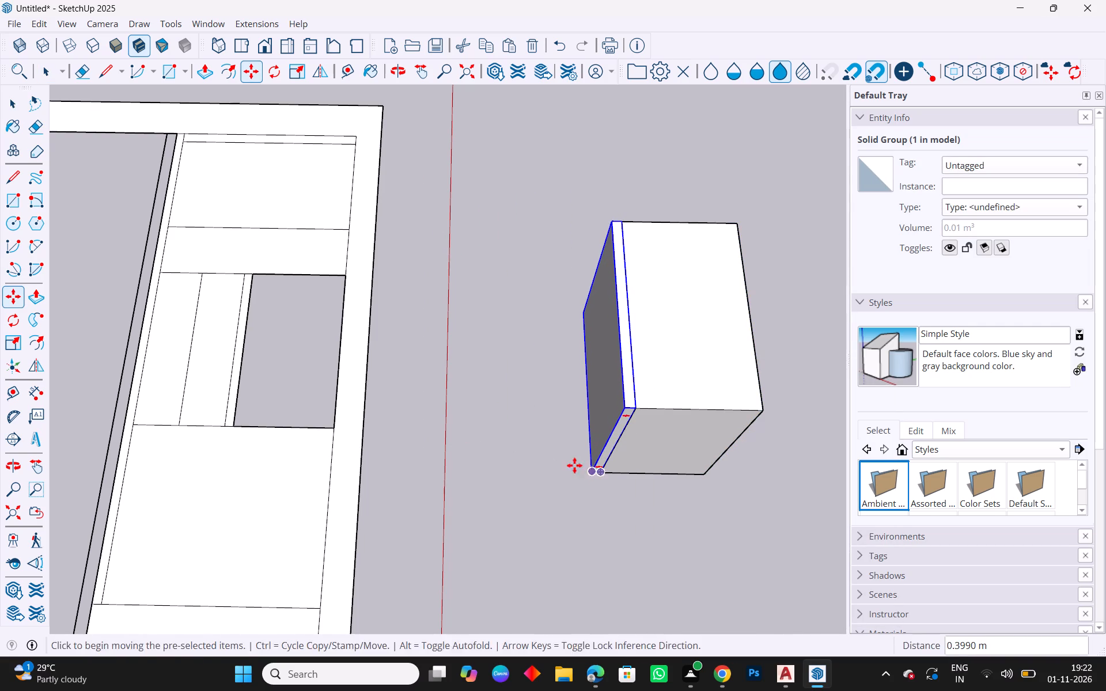
key(Escape)
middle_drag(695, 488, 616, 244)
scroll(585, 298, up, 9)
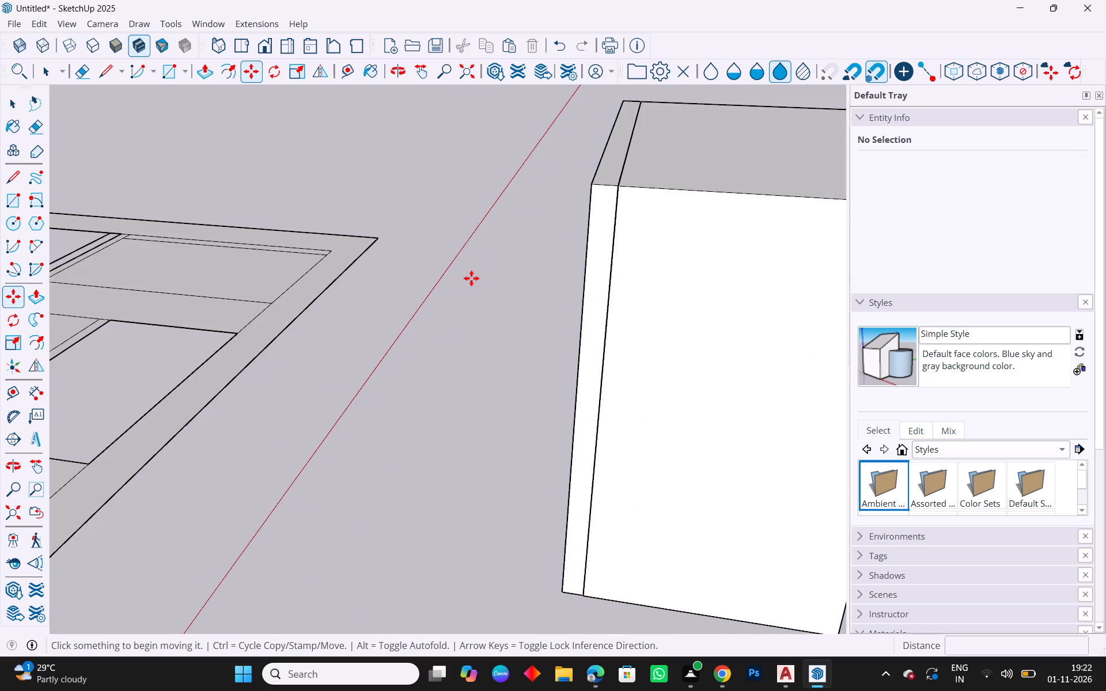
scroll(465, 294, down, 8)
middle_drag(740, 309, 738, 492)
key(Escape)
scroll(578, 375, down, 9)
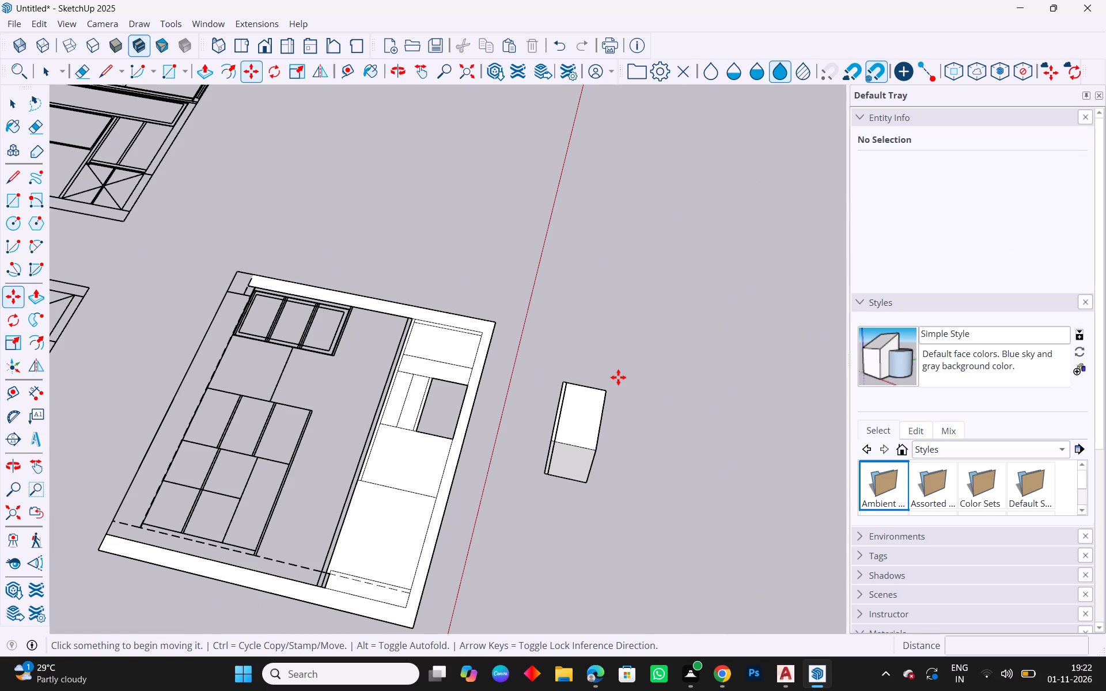
Copy the medium-width face beside the narrow strip in the elevation and paste it on the ground between the elevation and the extruded box.
key(Escape)
key(Escape)
key(space)
key(Escape)
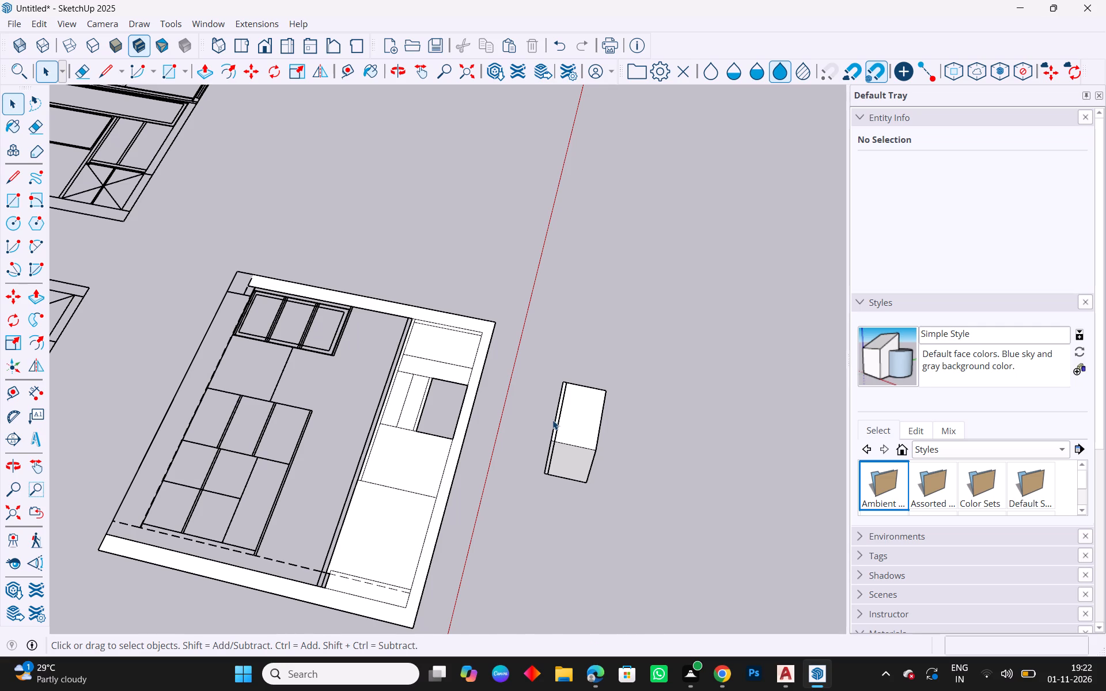
scroll(448, 407, up, 8)
scroll(360, 418, up, 4)
middle_drag(391, 460, 429, 463)
click(431, 430)
key(ctrl+c)
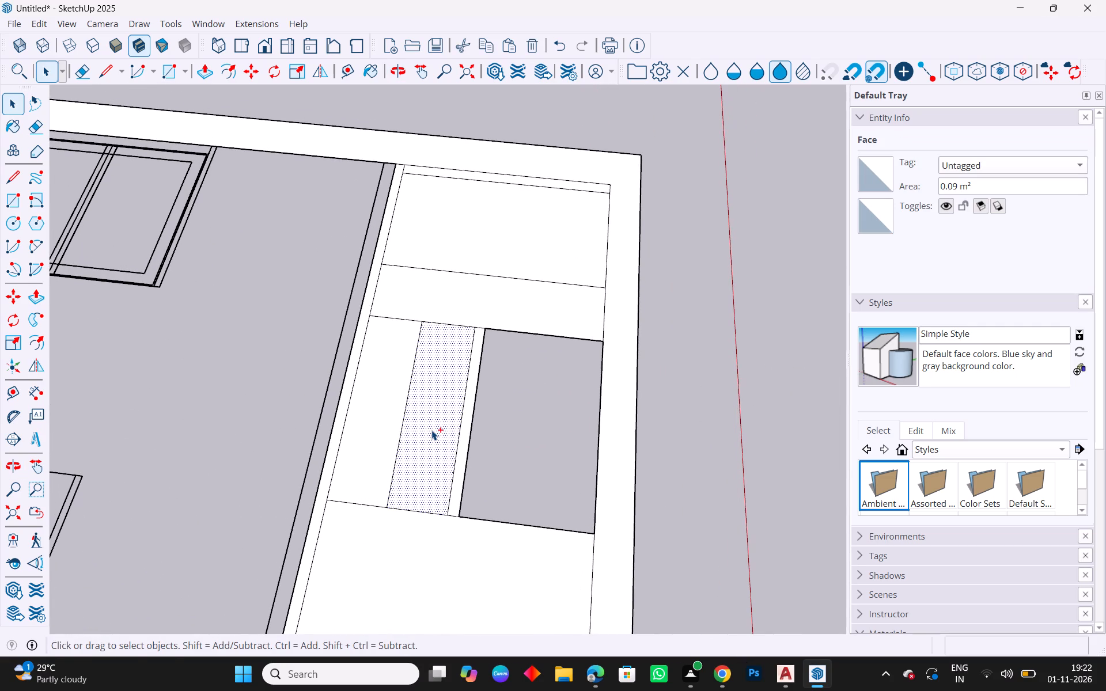
scroll(272, 401, down, 4)
key(ctrl+c)
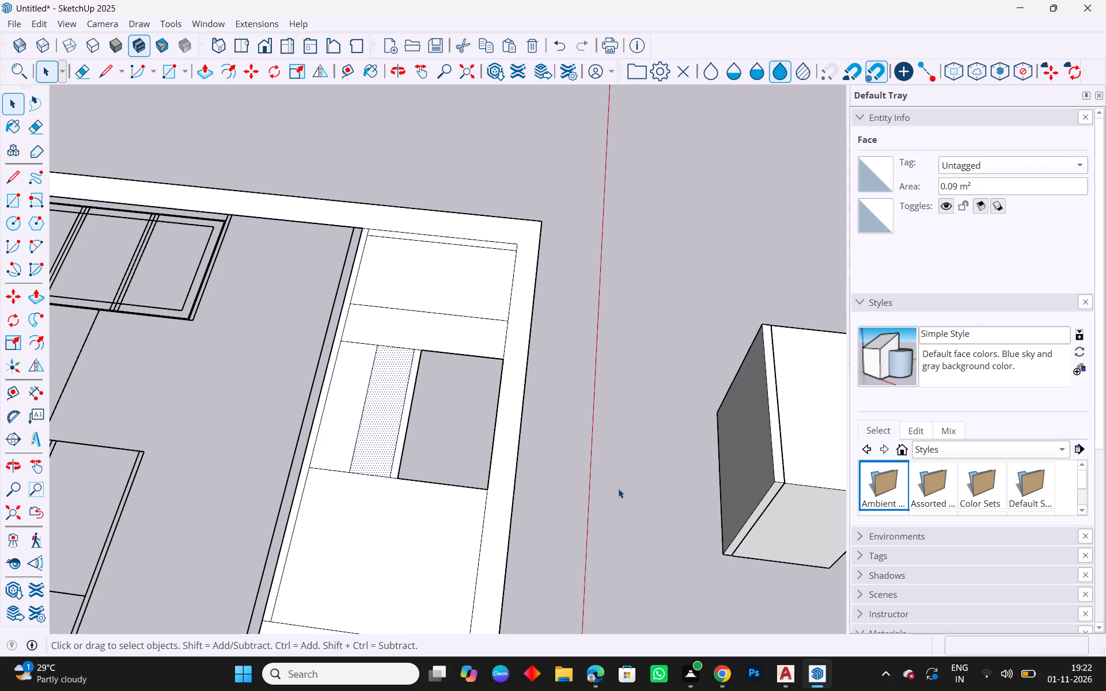
key(ctrl+v)
click(647, 523)
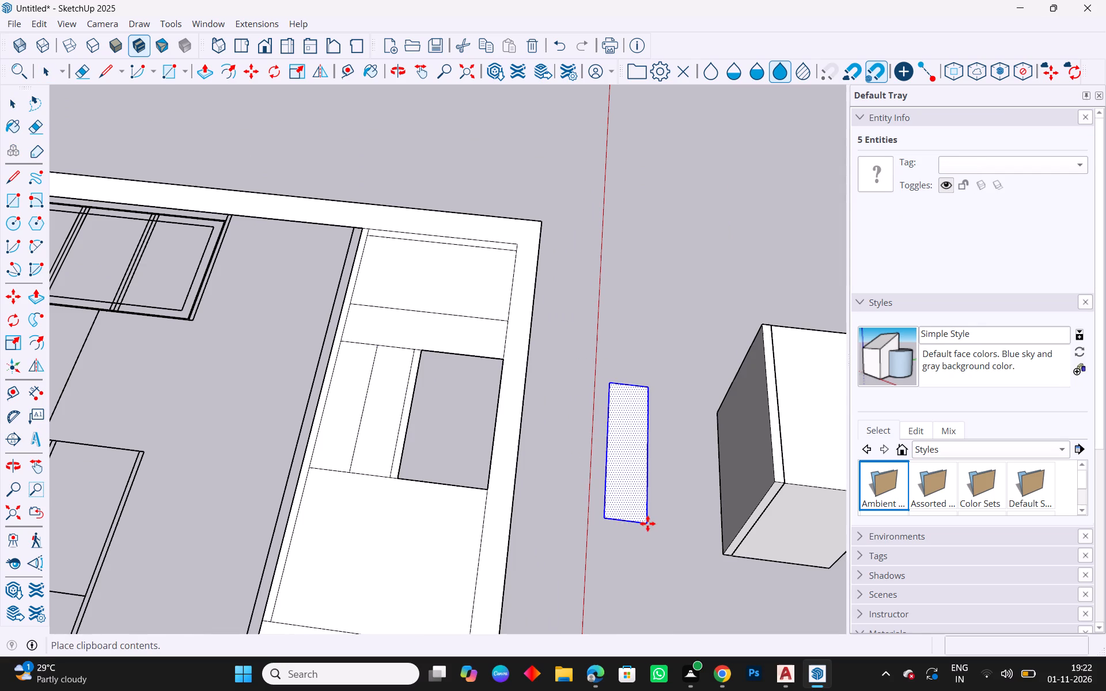
key(Escape)
key(space)
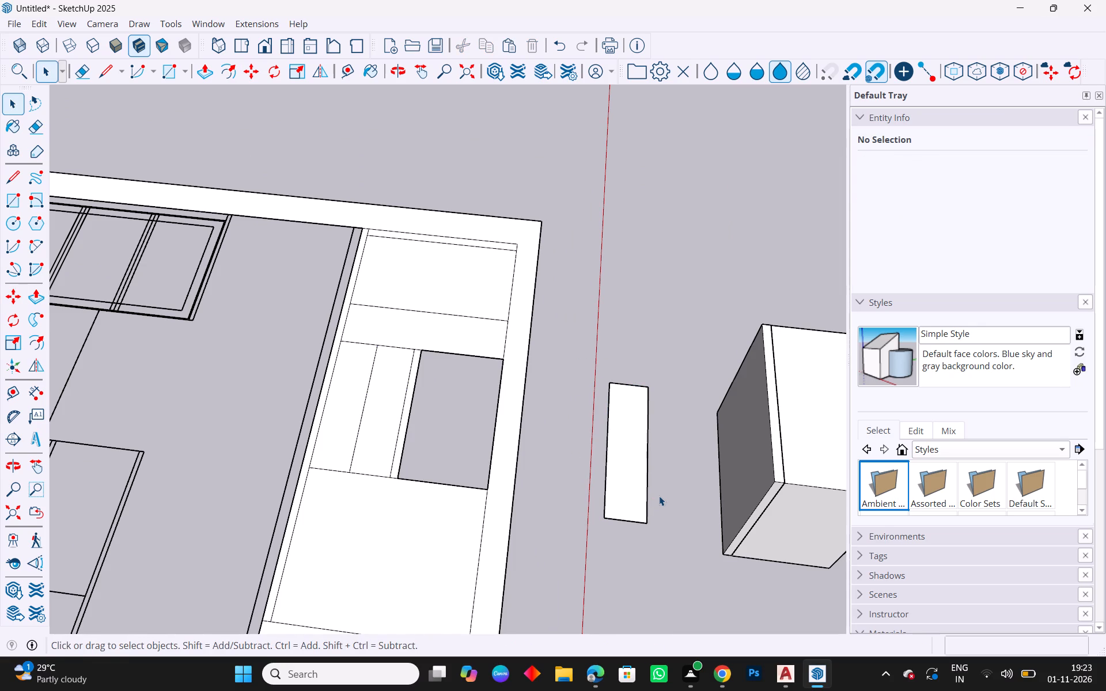
key(Escape)
Group the pasted medium-width face with its edges.
double_click(612, 499)
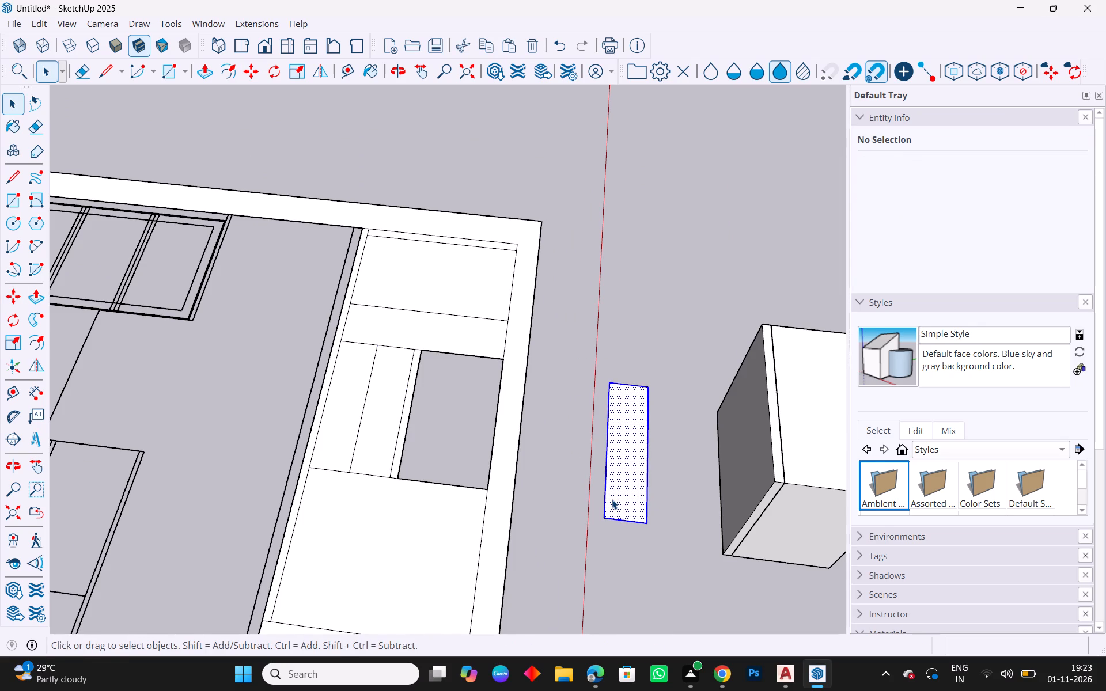
right_click(612, 499)
click(681, 383)
Push/Pull the grouped medium-width face 600 mm upward and leave group editing.
double_click(628, 439)
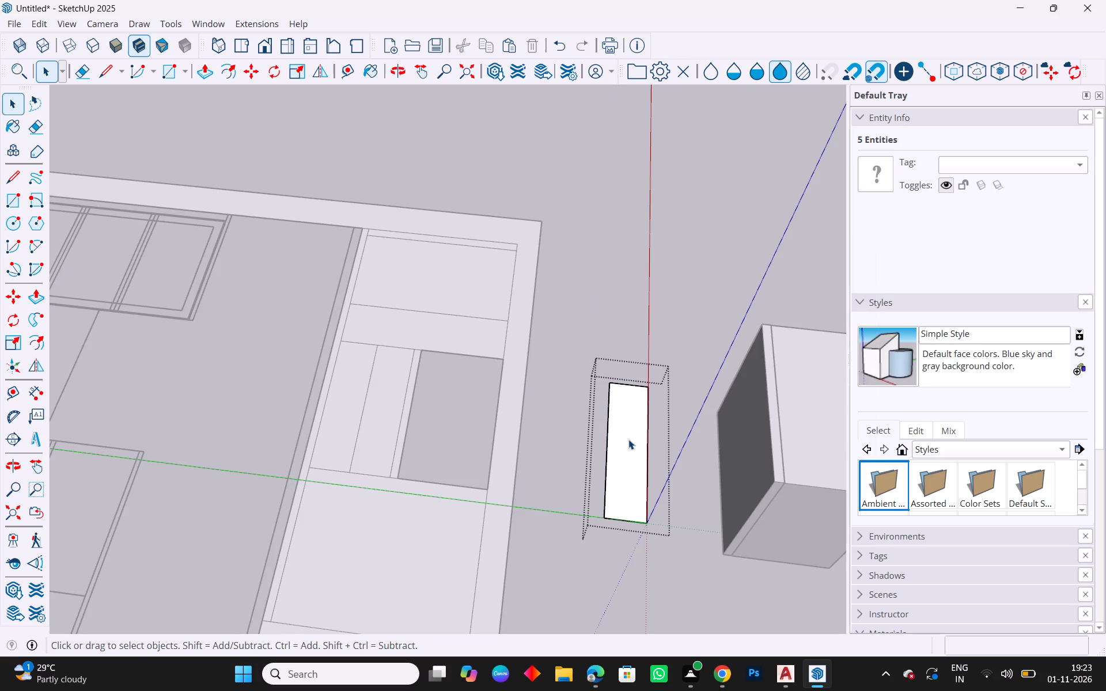
key(p)
drag(628, 439, 637, 398)
text(600mm)
key(Return)
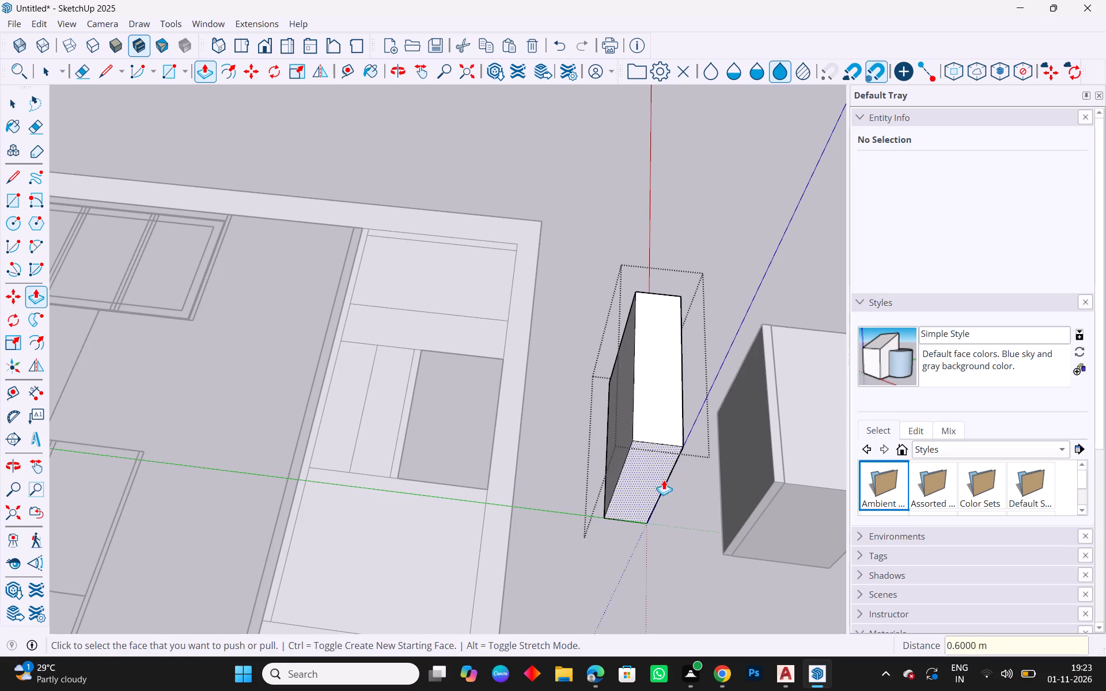
middle_drag(672, 486, 555, 503)
key(Escape)
key(space)
key(Escape)
Move the new extruded block by its upper corner so it sits flush against the thin strip of the drawer unit.
middle_drag(631, 544, 770, 502)
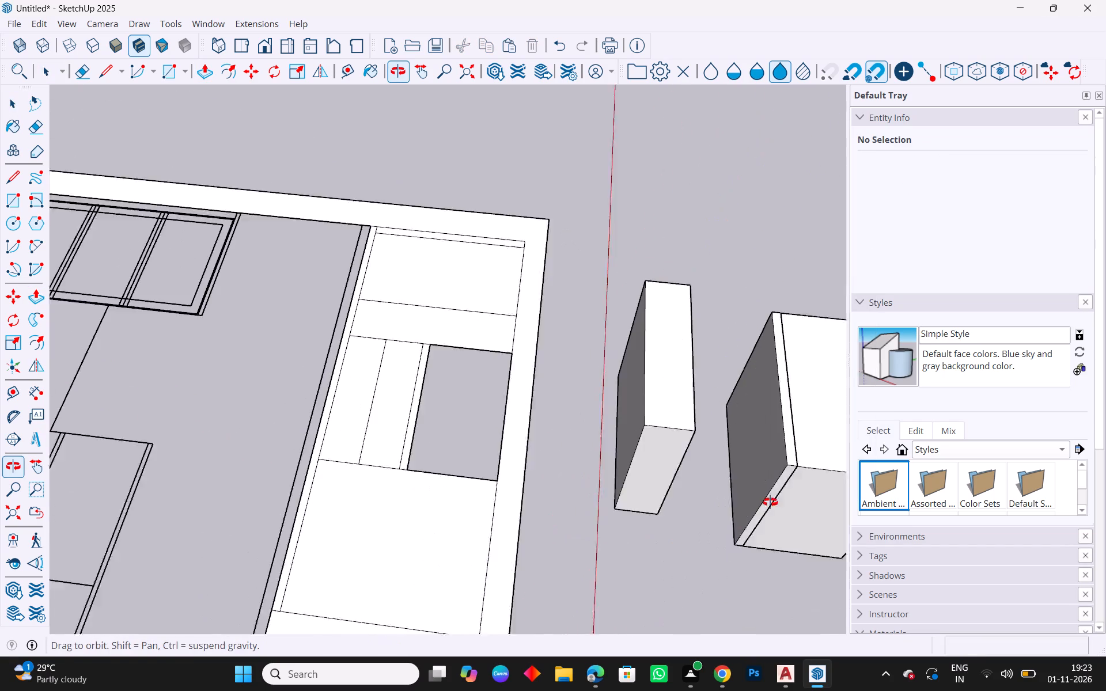
middle_drag(770, 502, 776, 498)
click(672, 413)
right_click(672, 413)
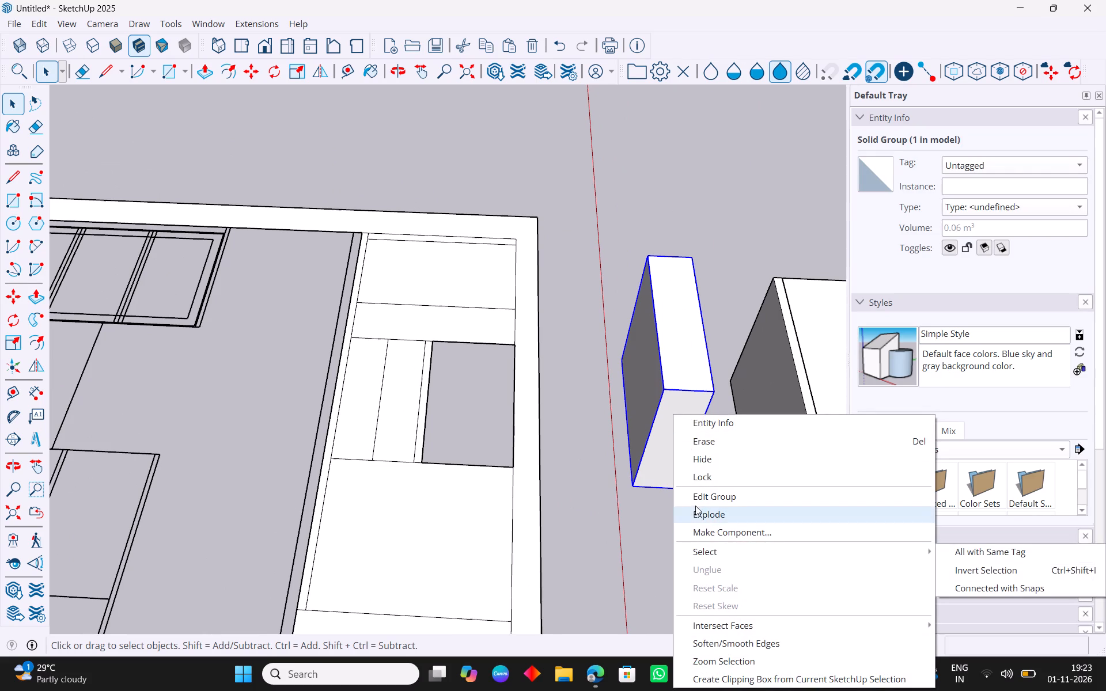
click(692, 215)
middle_drag(702, 306, 672, 317)
key(Escape)
middle_drag(690, 467, 628, 457)
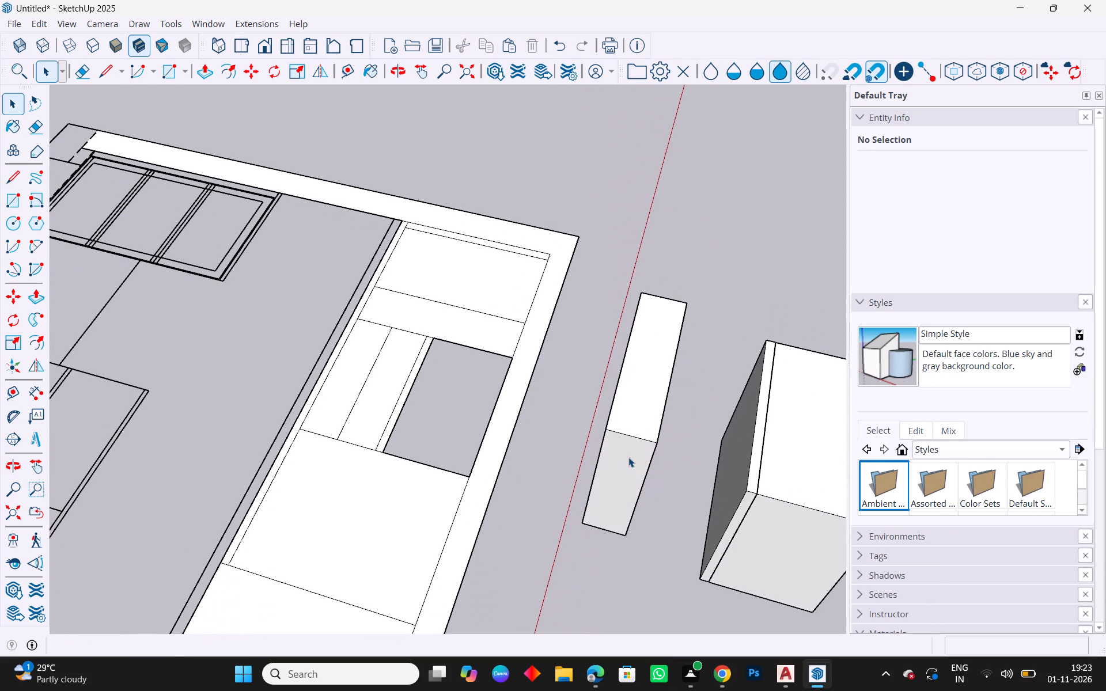
click(628, 457)
key(m)
click(655, 445)
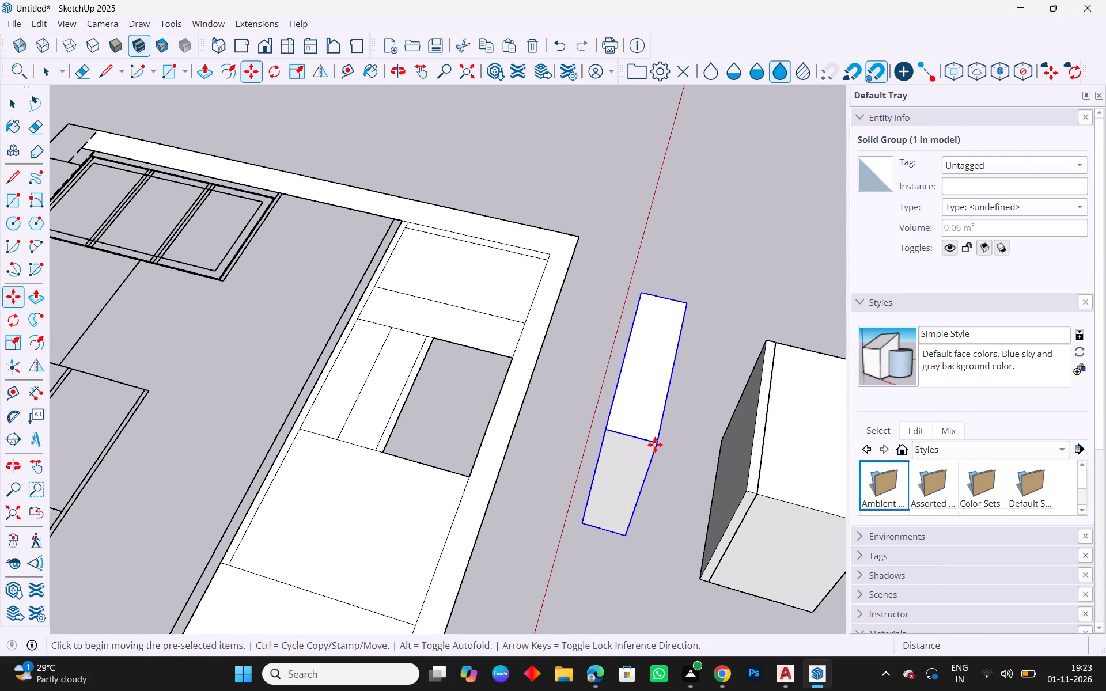
click(751, 491)
key(Escape)
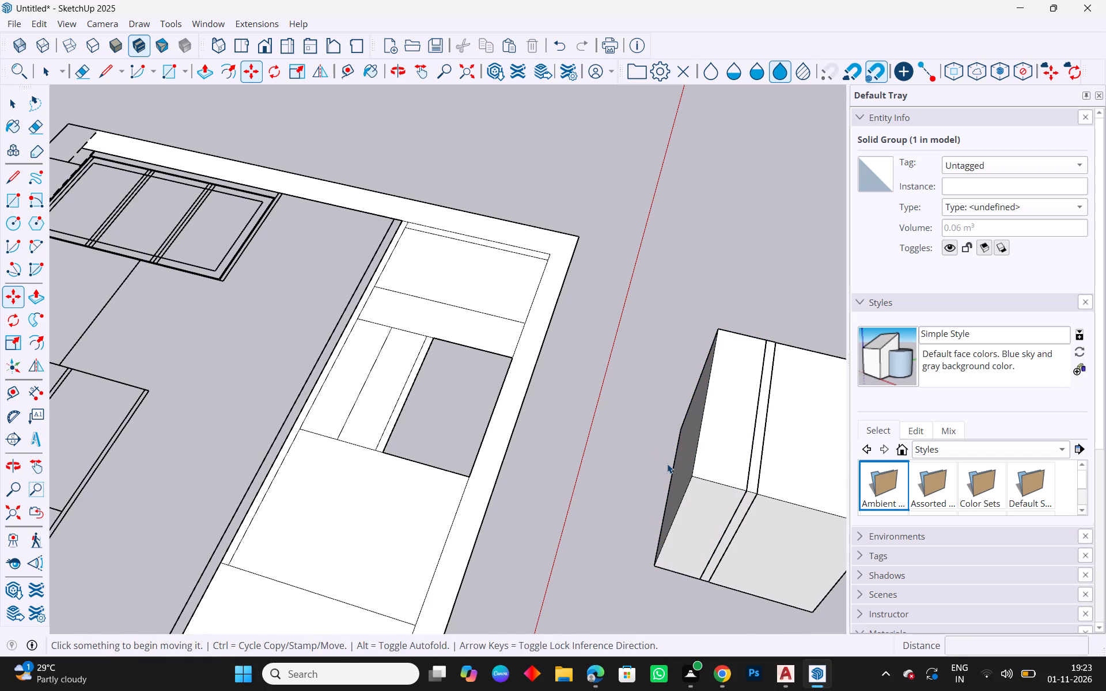
key(space)
key(Escape)
Copy the medium-width block and paste the duplicate flush against its outer side.
click(702, 481)
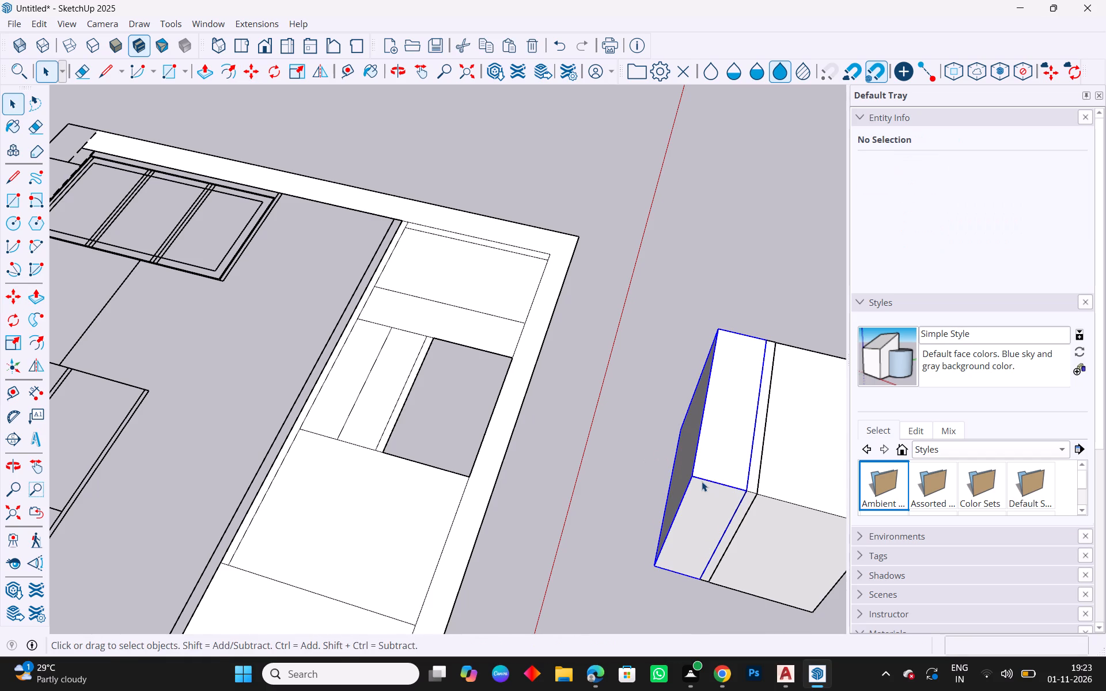
key(ctrl+c)
key(ctrl+v)
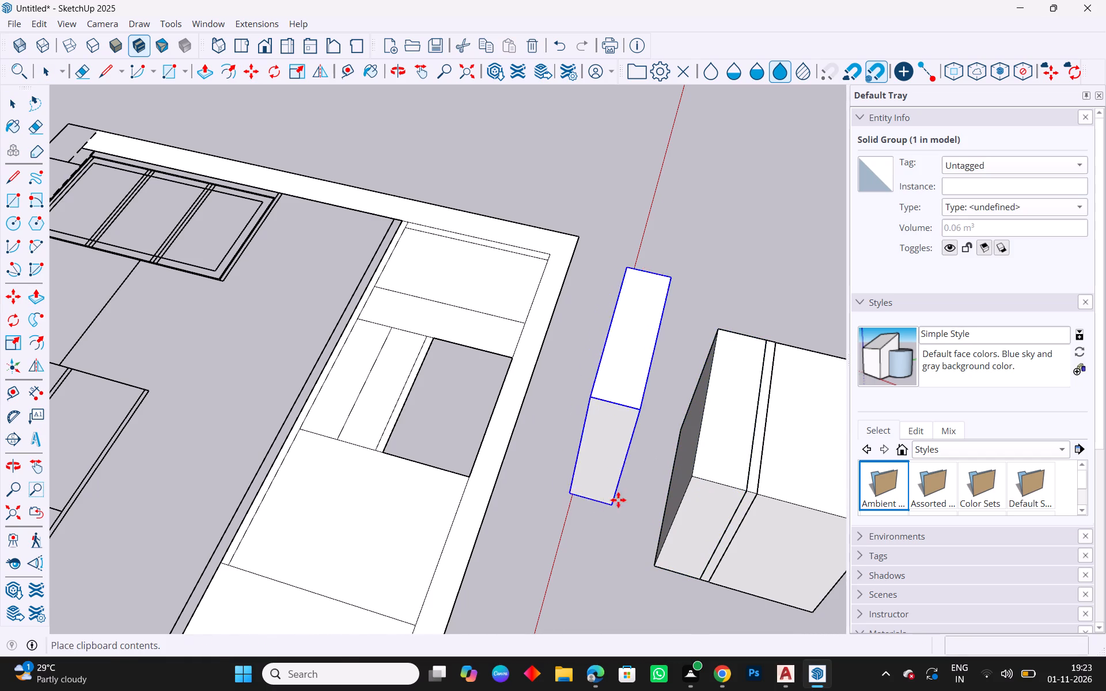
click(657, 561)
key(Escape)
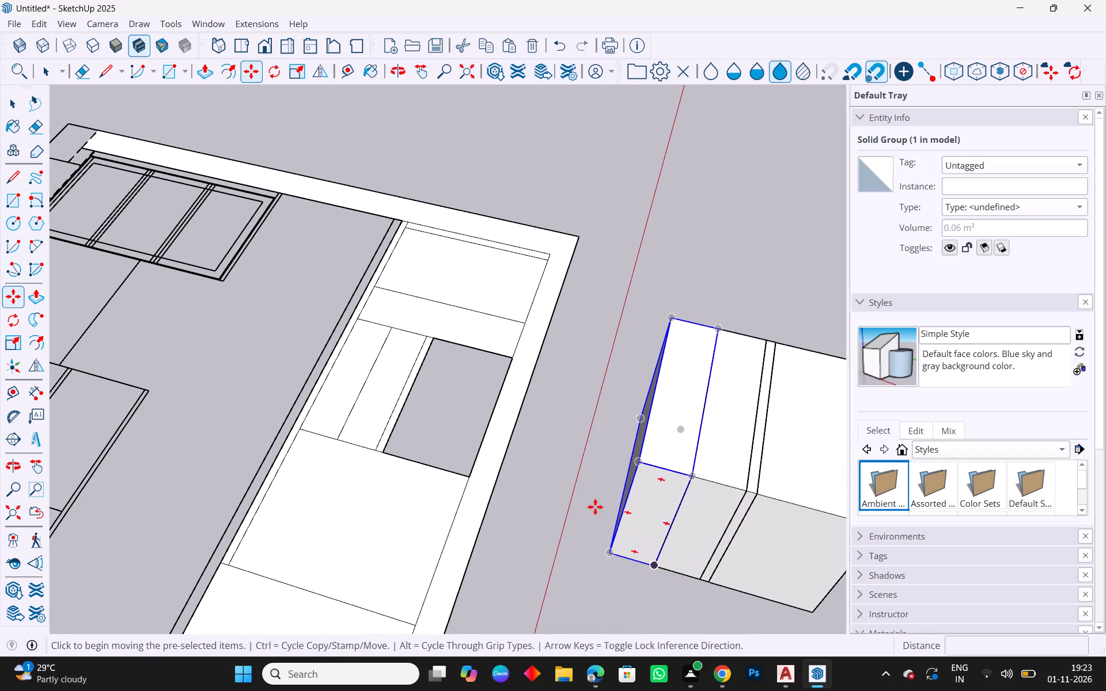
scroll(529, 419, down, 4)
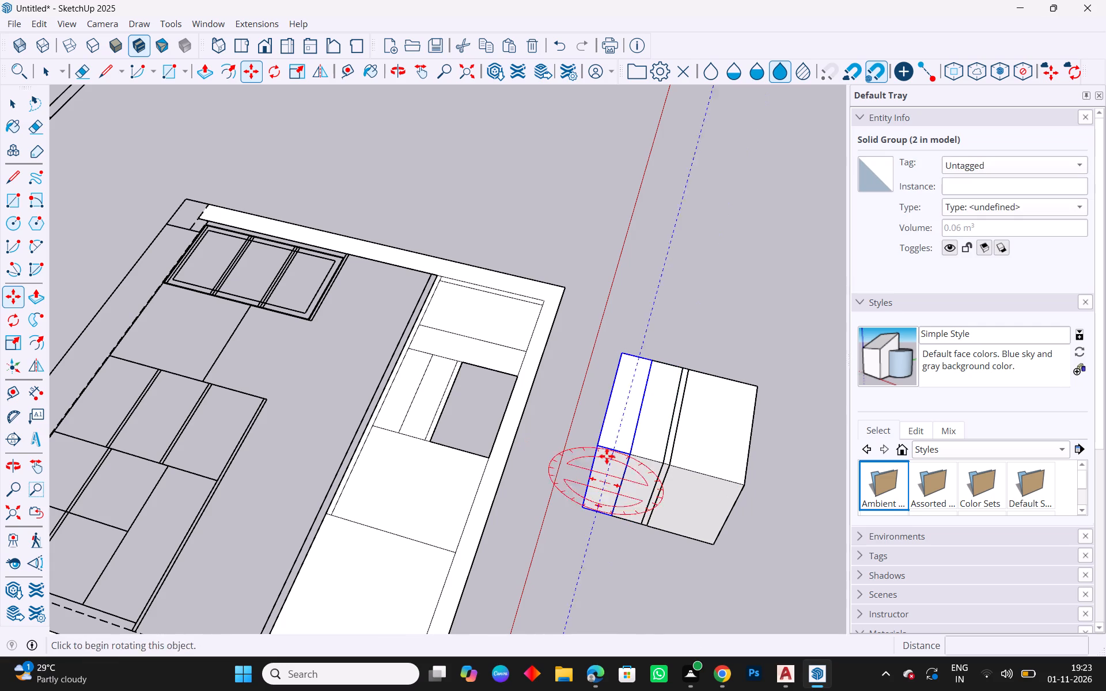
key(Escape)
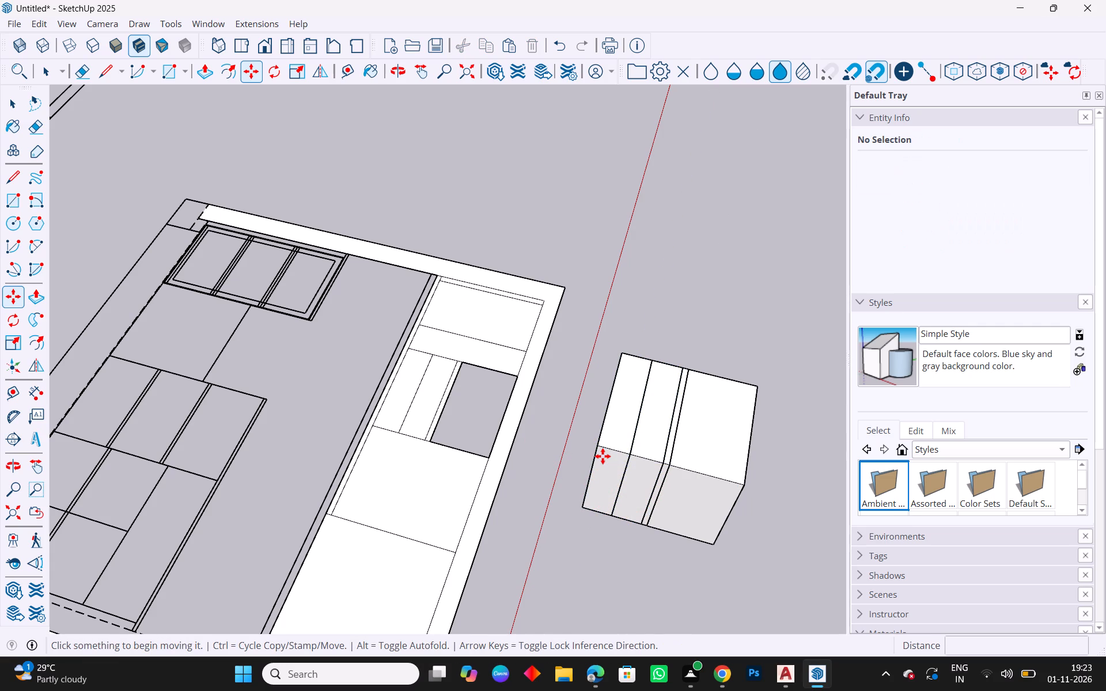
key(Escape)
key(Escape)
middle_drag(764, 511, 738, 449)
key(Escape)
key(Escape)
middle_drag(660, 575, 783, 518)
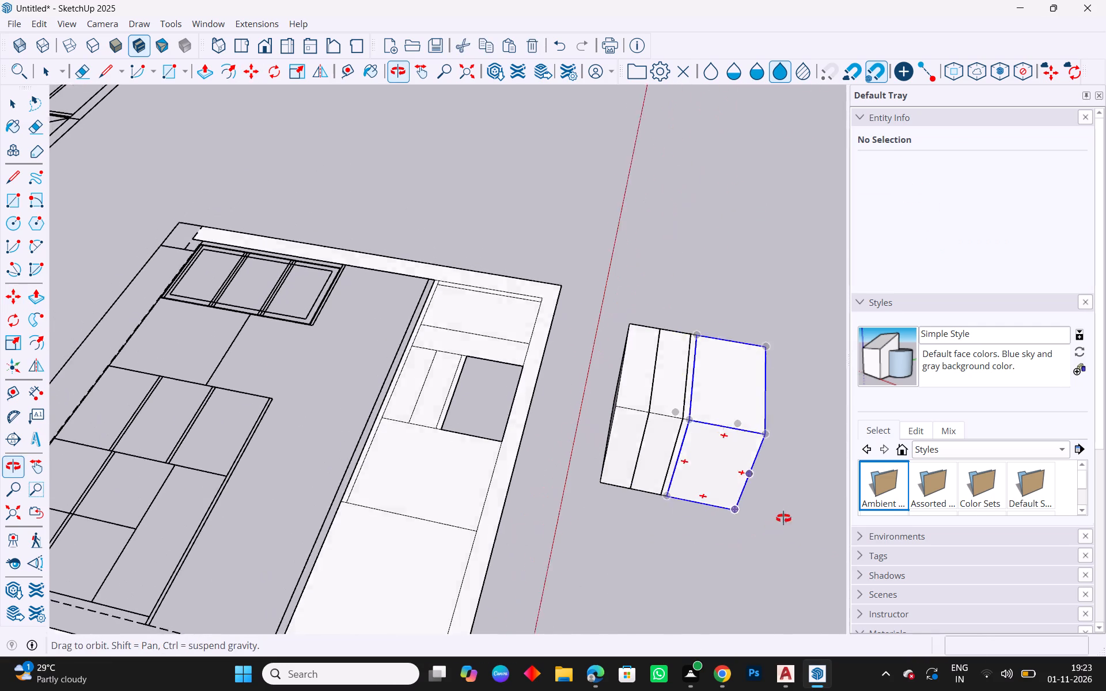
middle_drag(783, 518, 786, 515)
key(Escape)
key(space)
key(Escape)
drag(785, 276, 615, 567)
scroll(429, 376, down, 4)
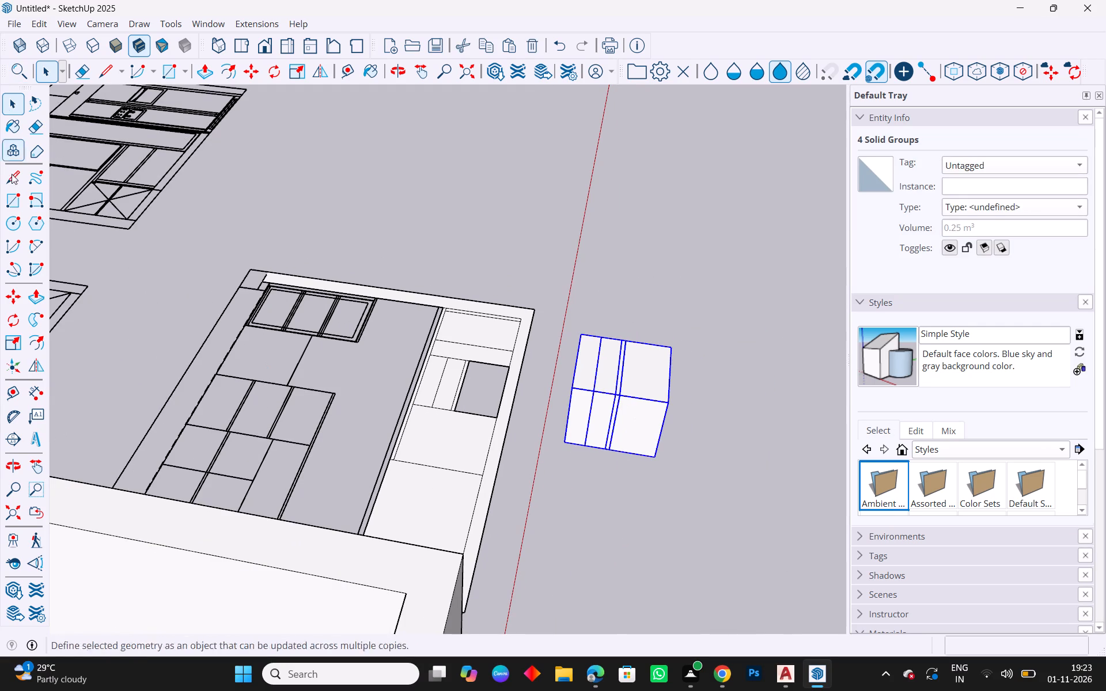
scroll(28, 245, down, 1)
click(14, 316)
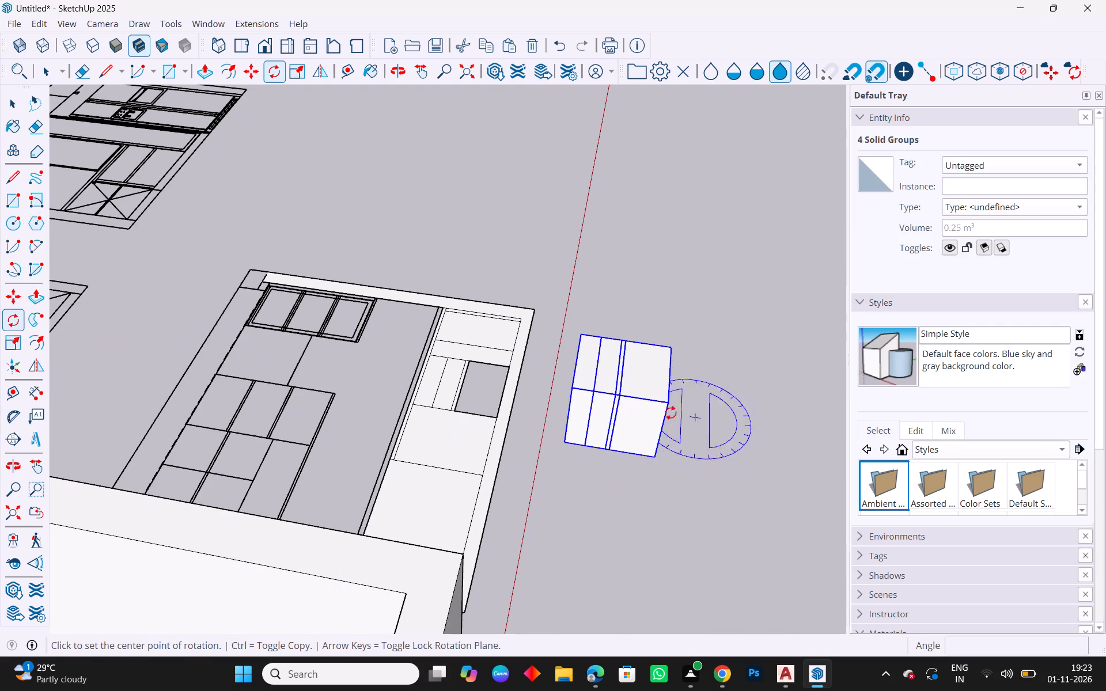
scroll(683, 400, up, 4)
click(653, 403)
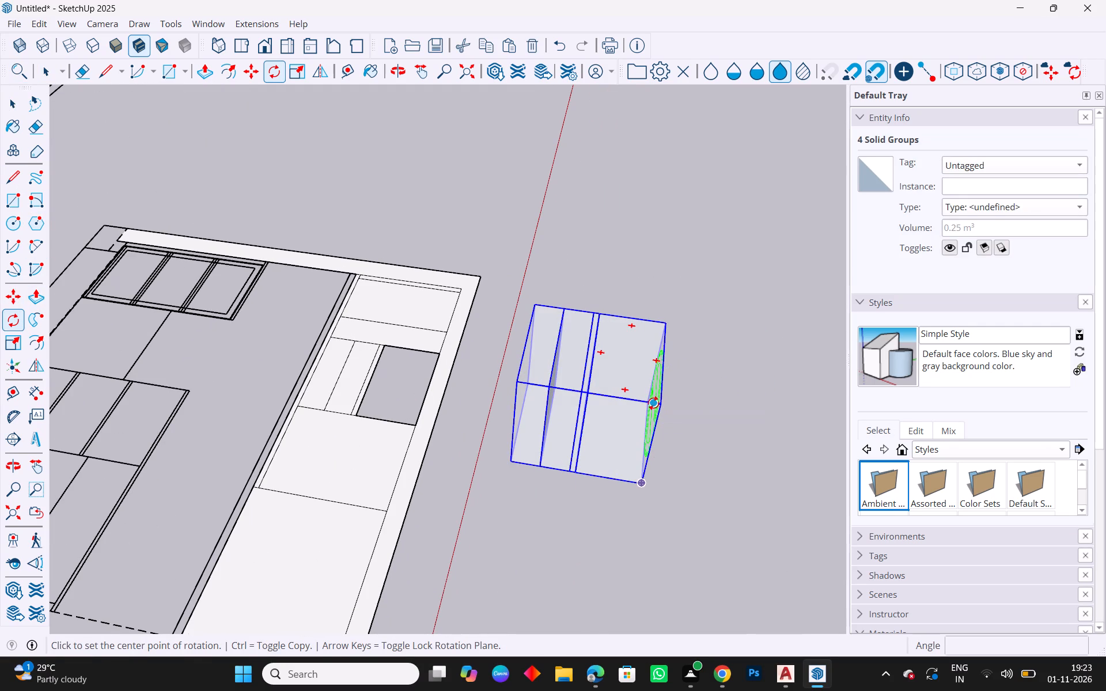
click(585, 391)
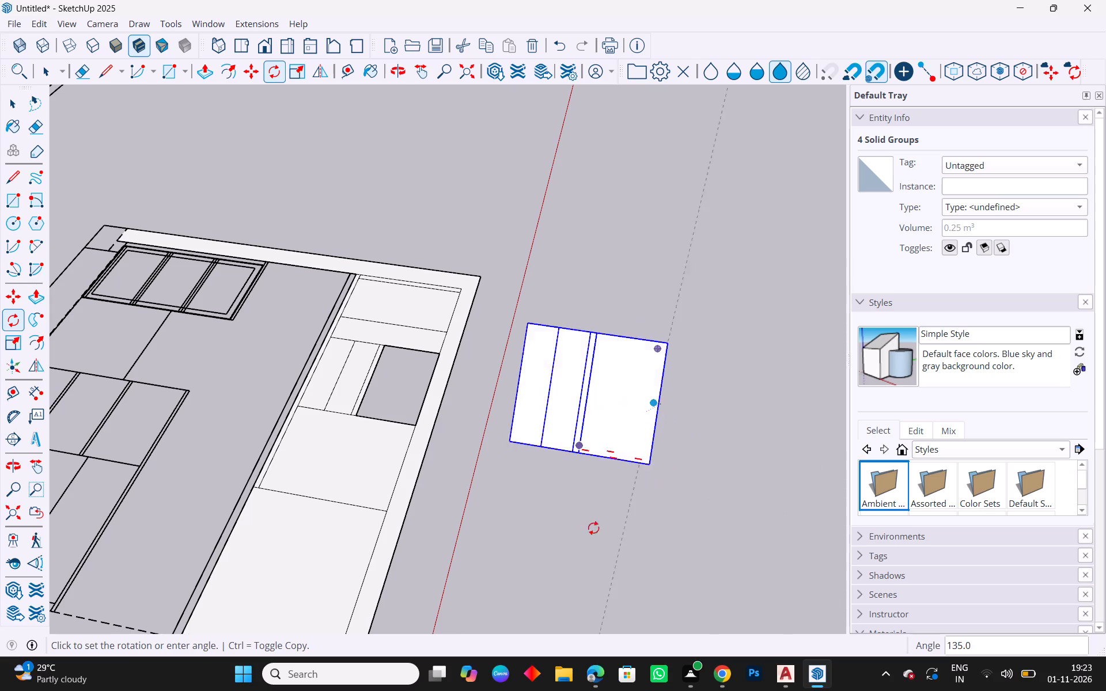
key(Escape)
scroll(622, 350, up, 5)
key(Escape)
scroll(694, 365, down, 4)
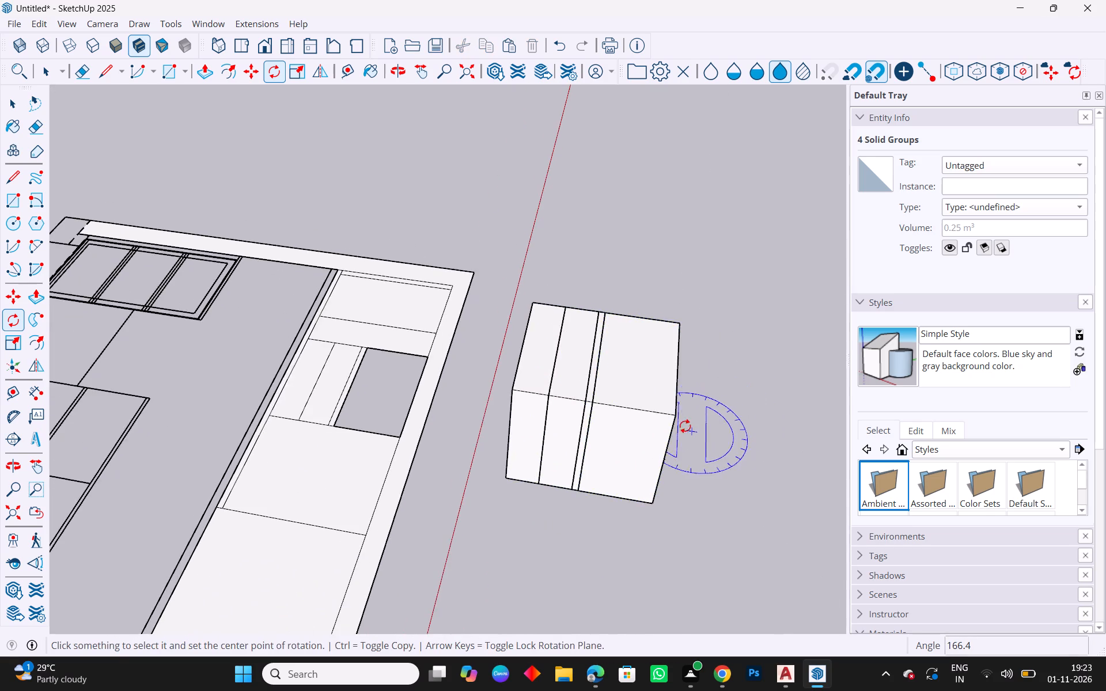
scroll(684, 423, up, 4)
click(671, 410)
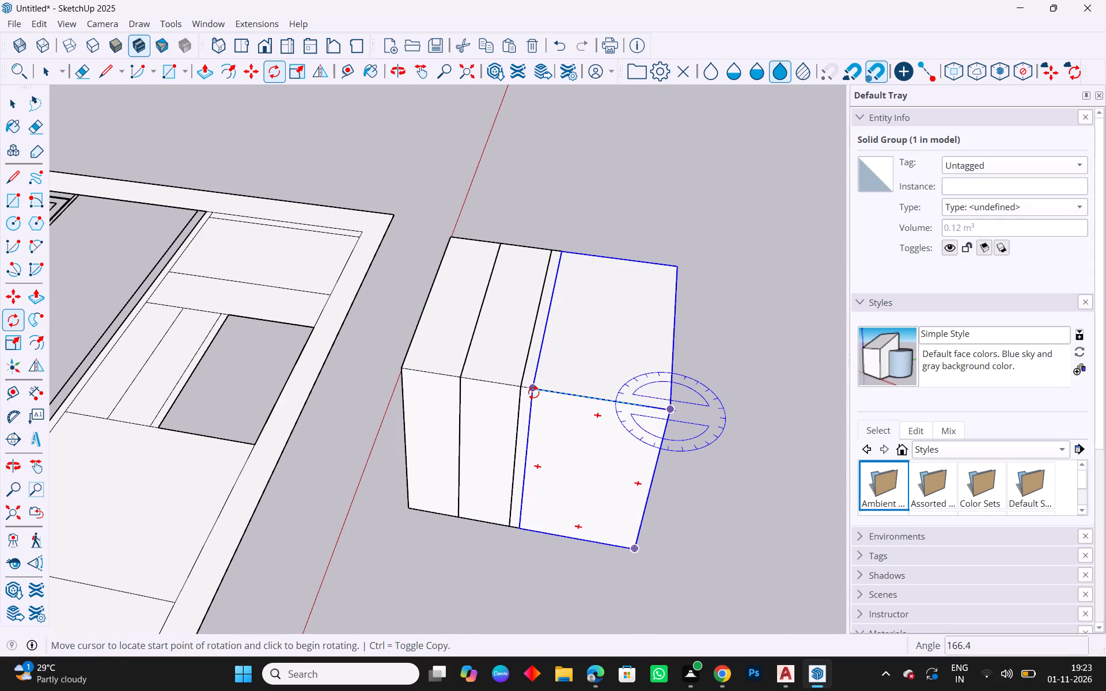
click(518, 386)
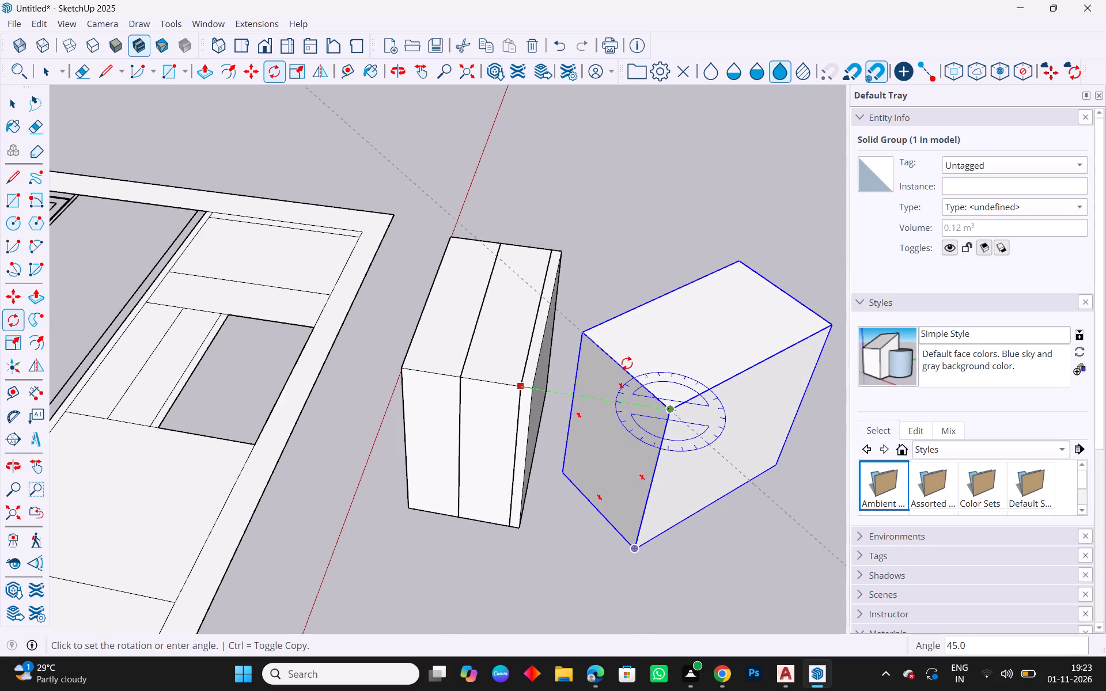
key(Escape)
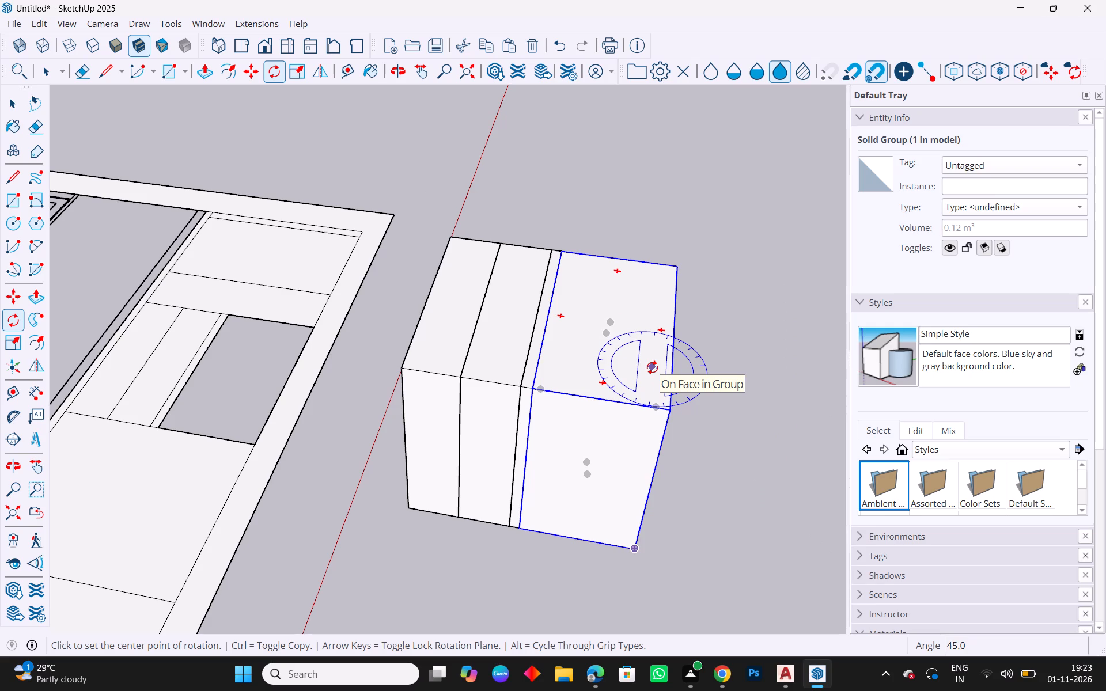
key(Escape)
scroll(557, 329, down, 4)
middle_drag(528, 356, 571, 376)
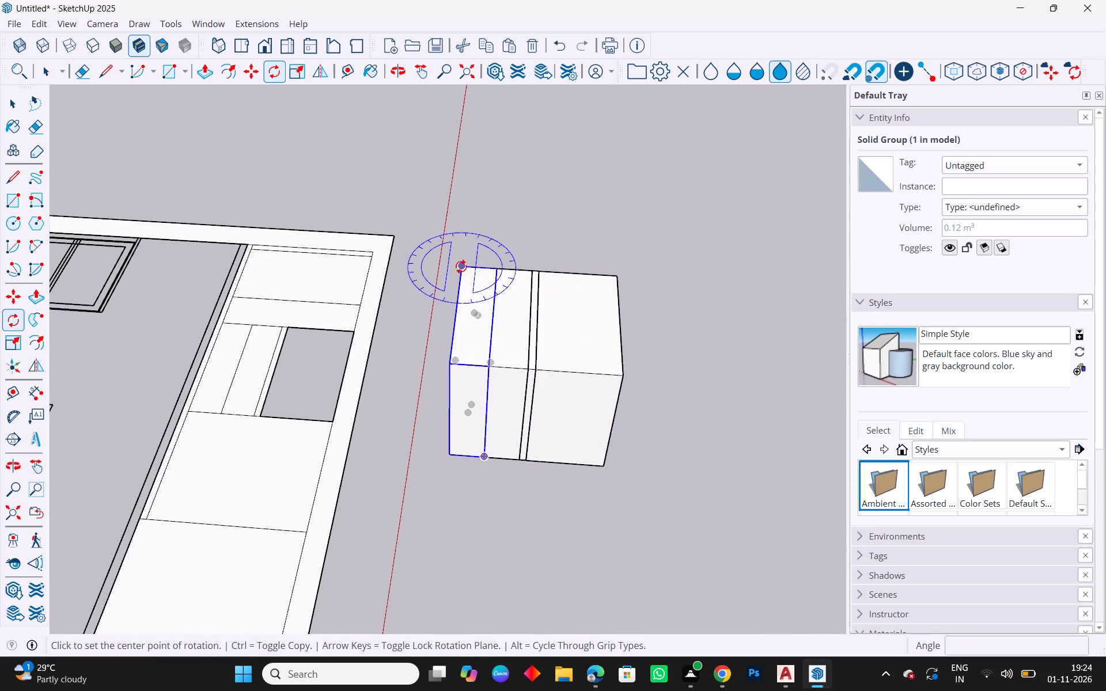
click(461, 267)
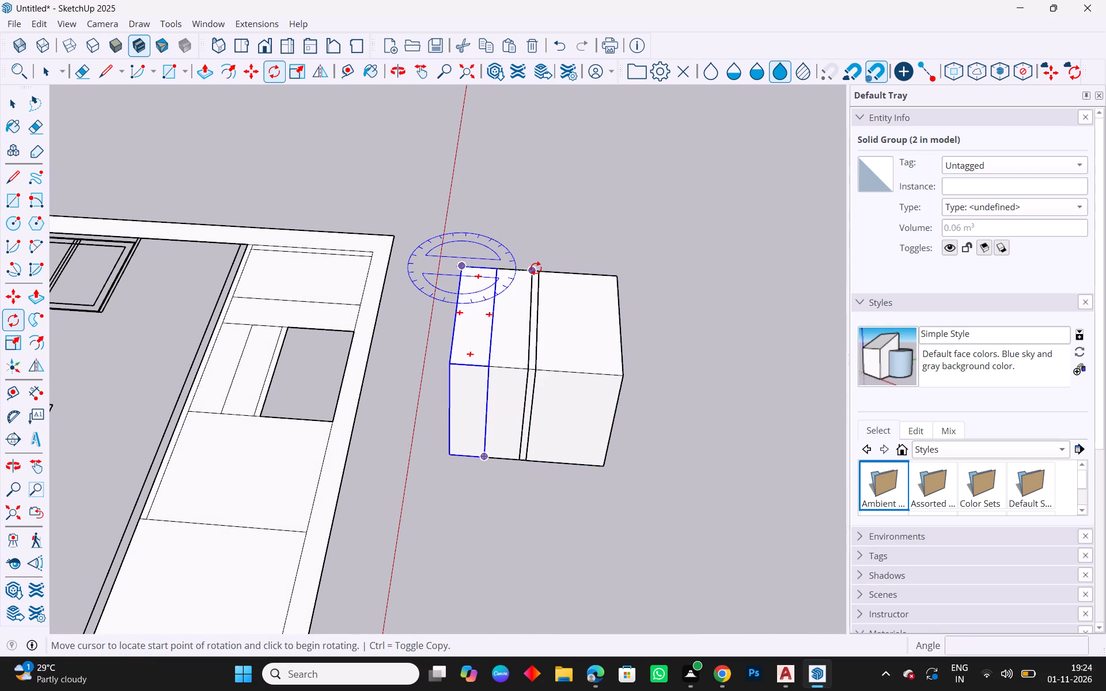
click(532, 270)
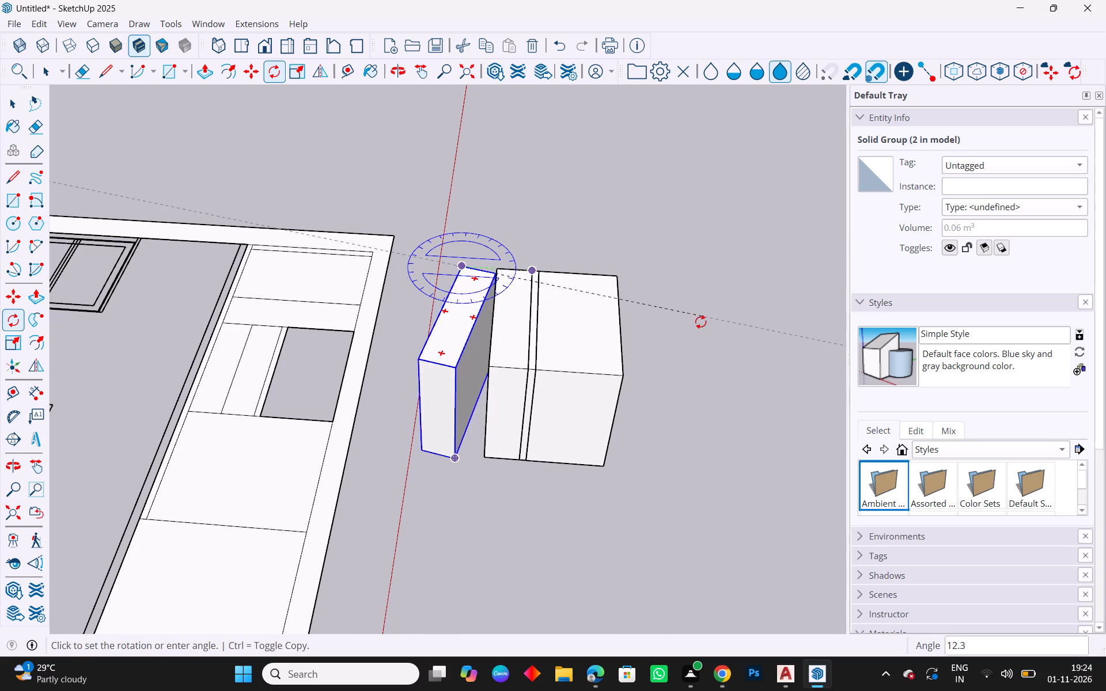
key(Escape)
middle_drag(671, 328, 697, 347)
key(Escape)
Move the large box sideways away from the thin strip and the two medium-width blocks, leaving a gap.
key(space)
key(Escape)
click(590, 378)
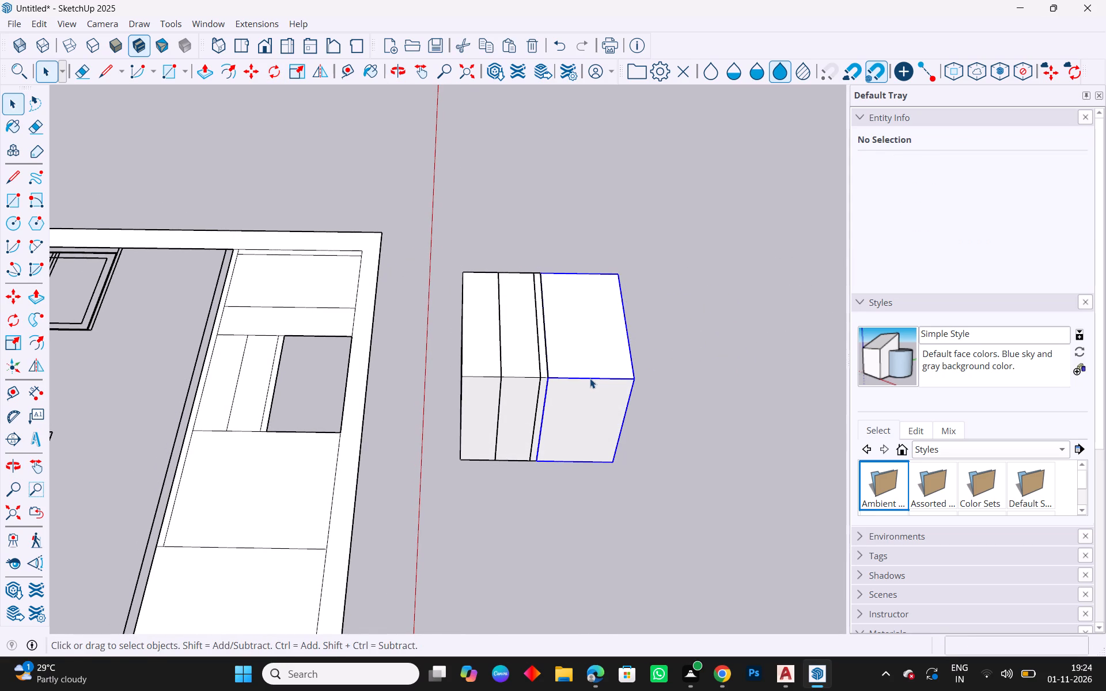
key(m)
drag(573, 405, 582, 401)
click(679, 405)
key(Escape)
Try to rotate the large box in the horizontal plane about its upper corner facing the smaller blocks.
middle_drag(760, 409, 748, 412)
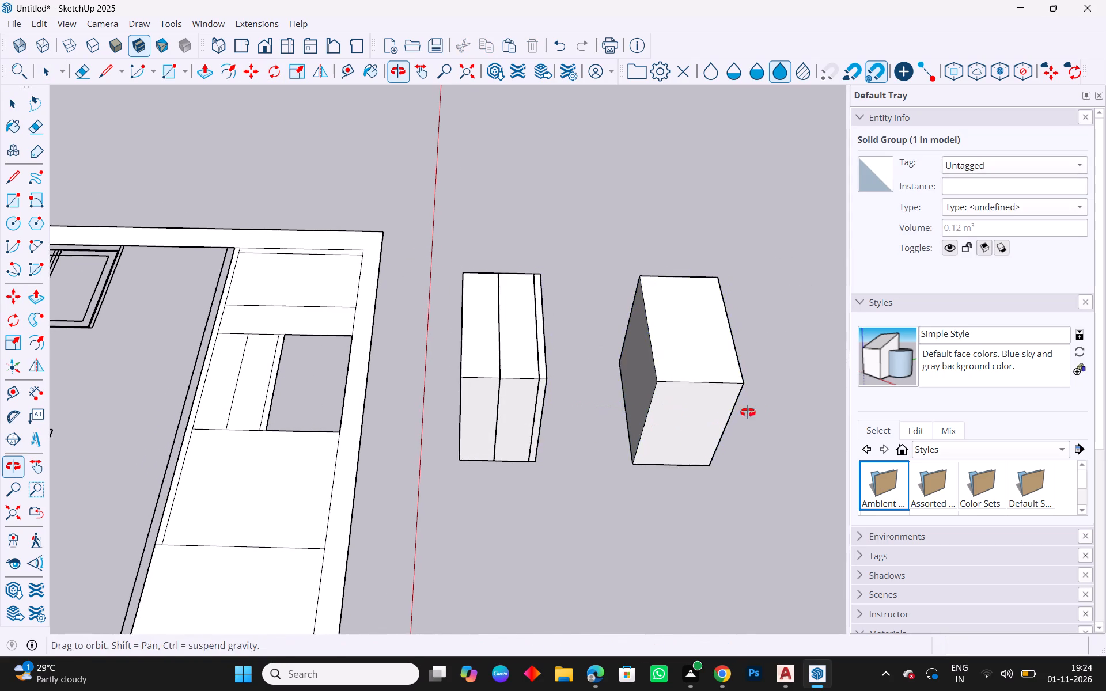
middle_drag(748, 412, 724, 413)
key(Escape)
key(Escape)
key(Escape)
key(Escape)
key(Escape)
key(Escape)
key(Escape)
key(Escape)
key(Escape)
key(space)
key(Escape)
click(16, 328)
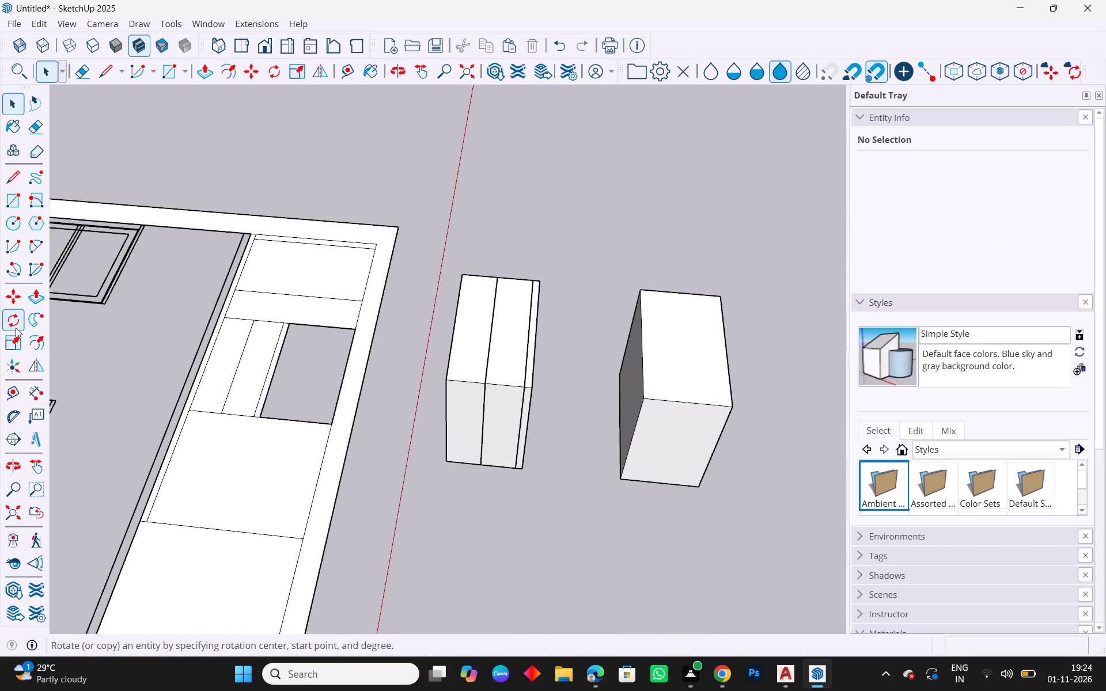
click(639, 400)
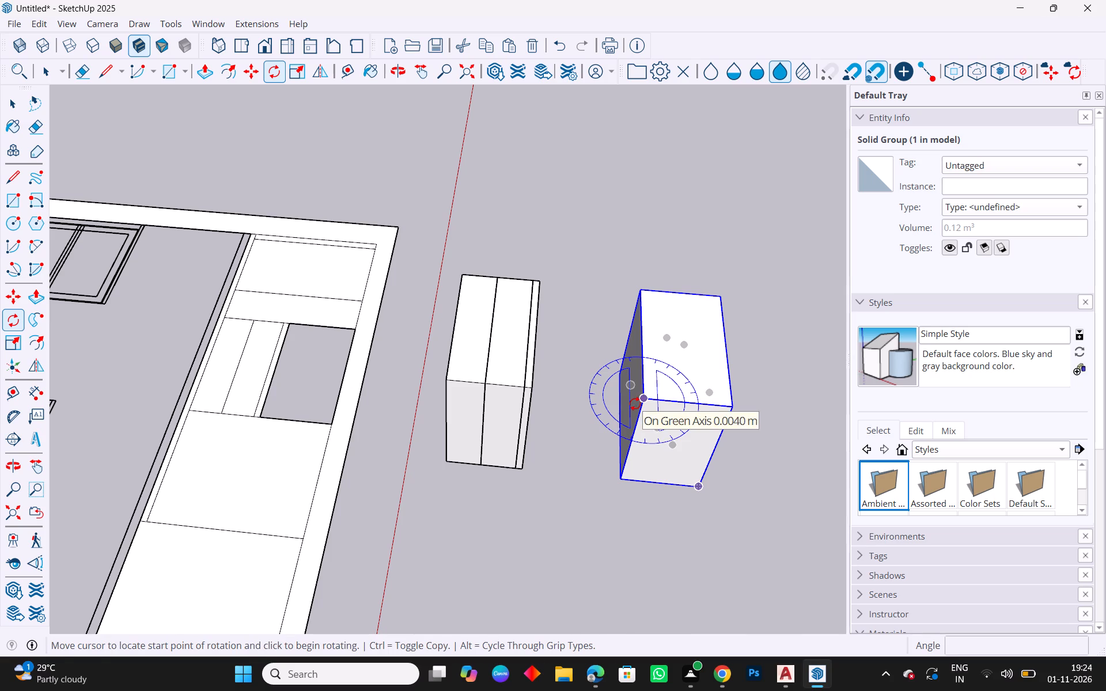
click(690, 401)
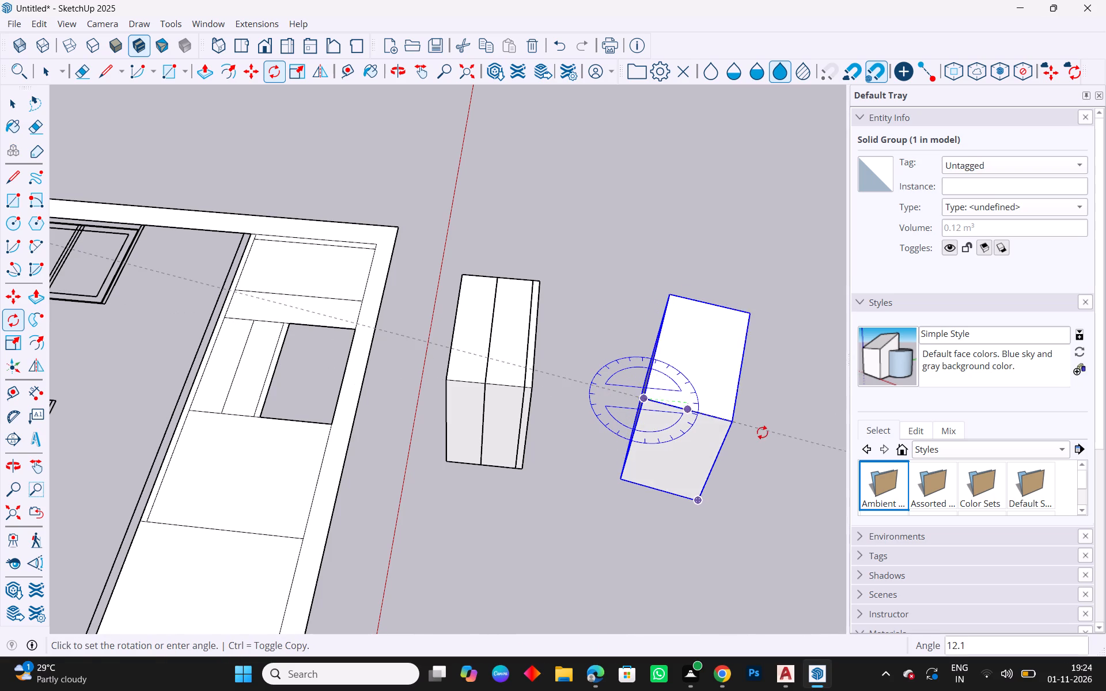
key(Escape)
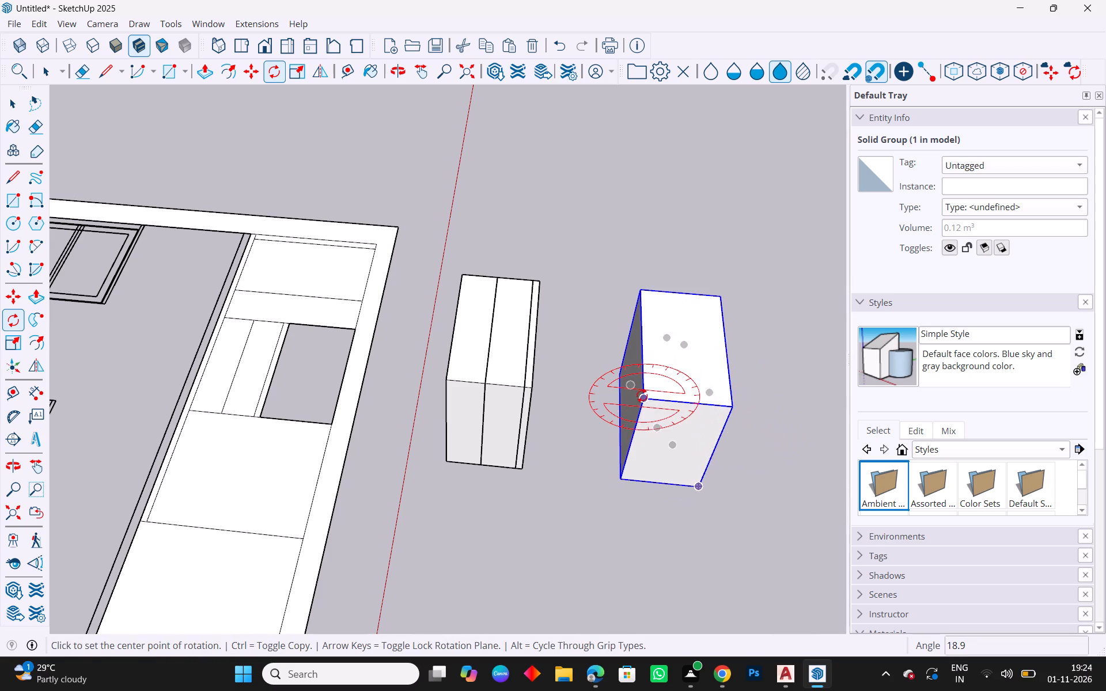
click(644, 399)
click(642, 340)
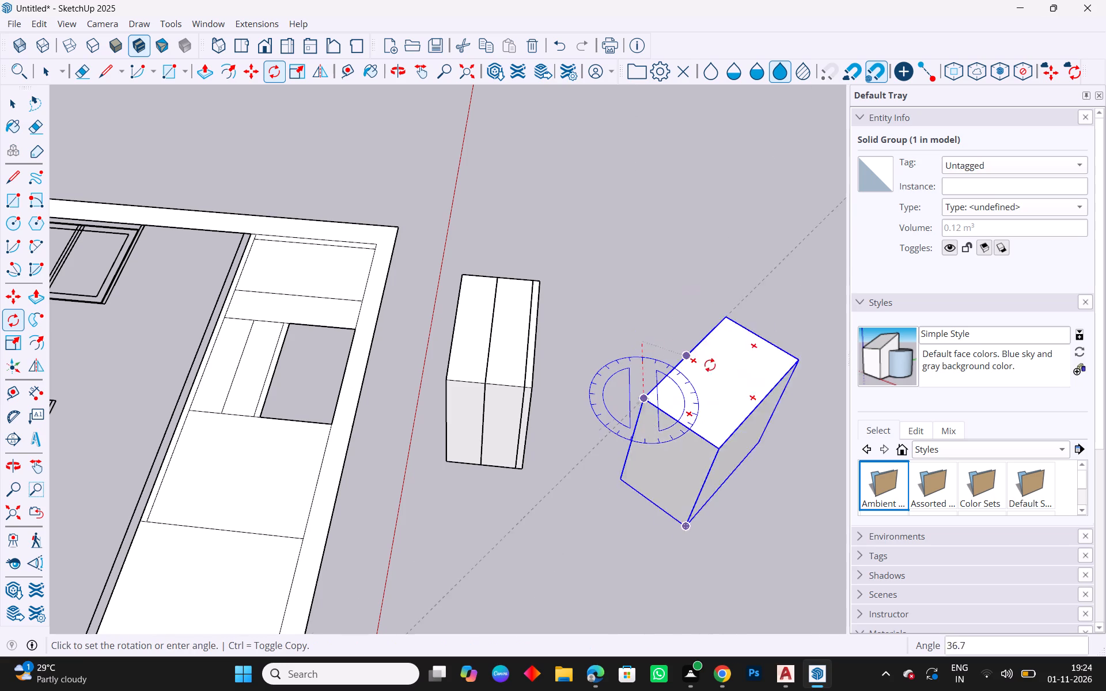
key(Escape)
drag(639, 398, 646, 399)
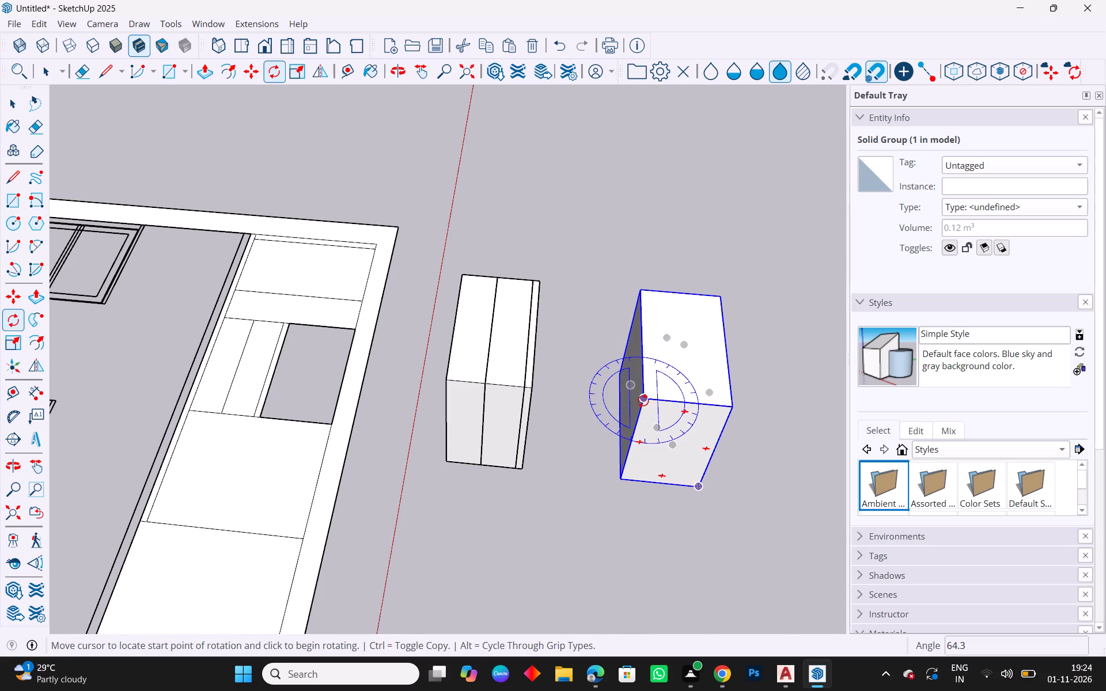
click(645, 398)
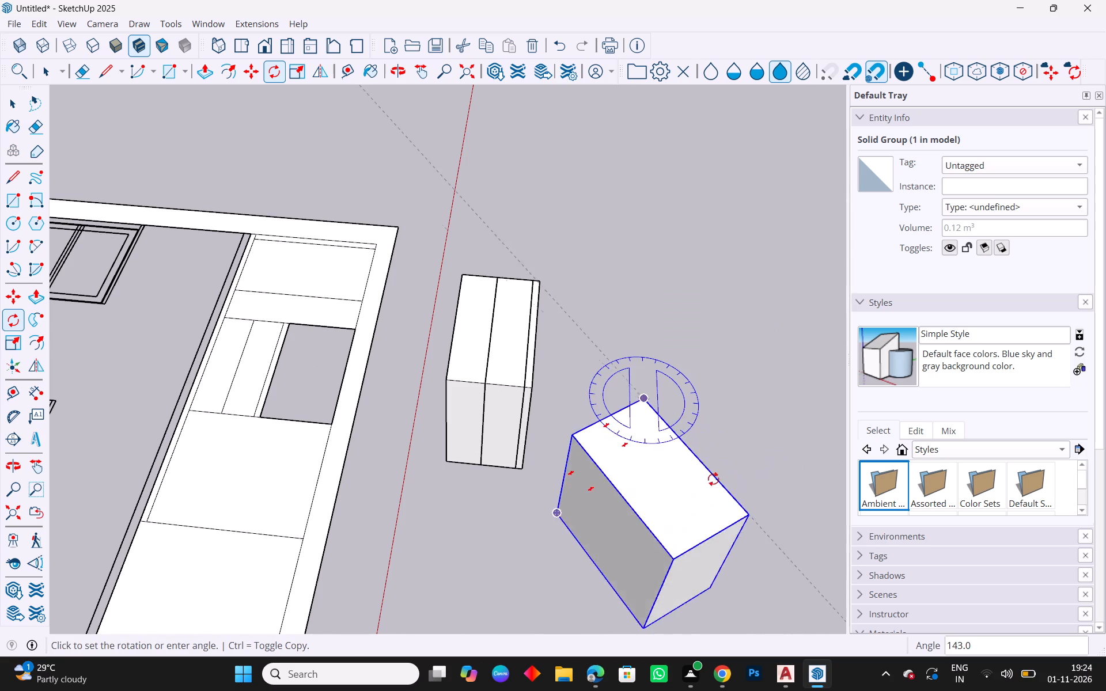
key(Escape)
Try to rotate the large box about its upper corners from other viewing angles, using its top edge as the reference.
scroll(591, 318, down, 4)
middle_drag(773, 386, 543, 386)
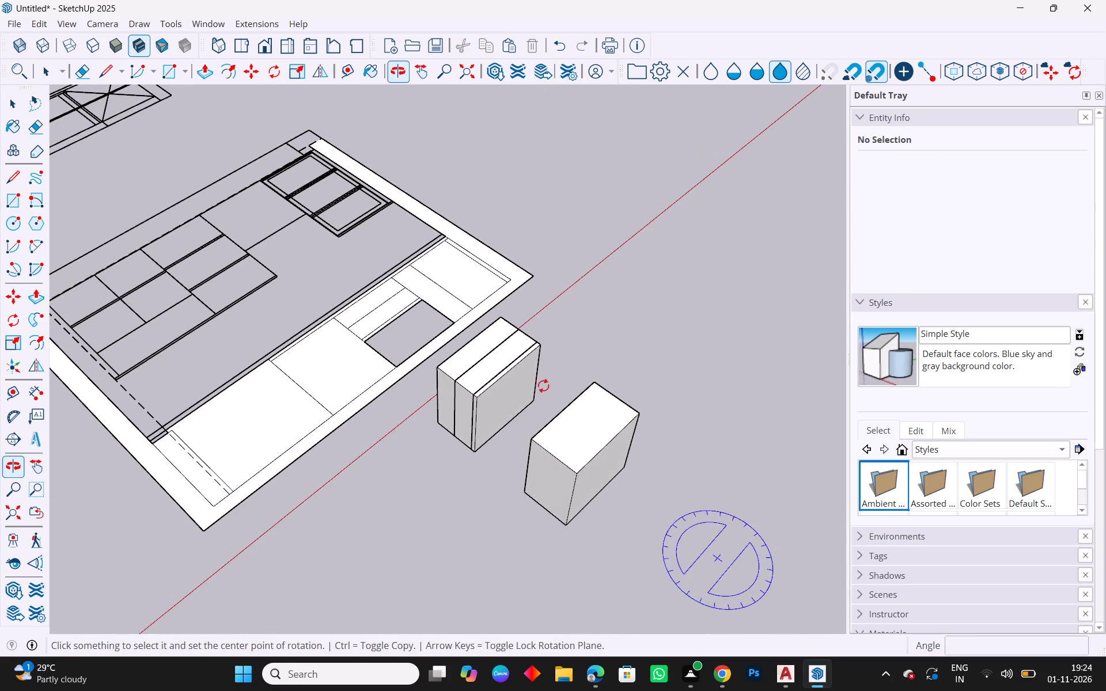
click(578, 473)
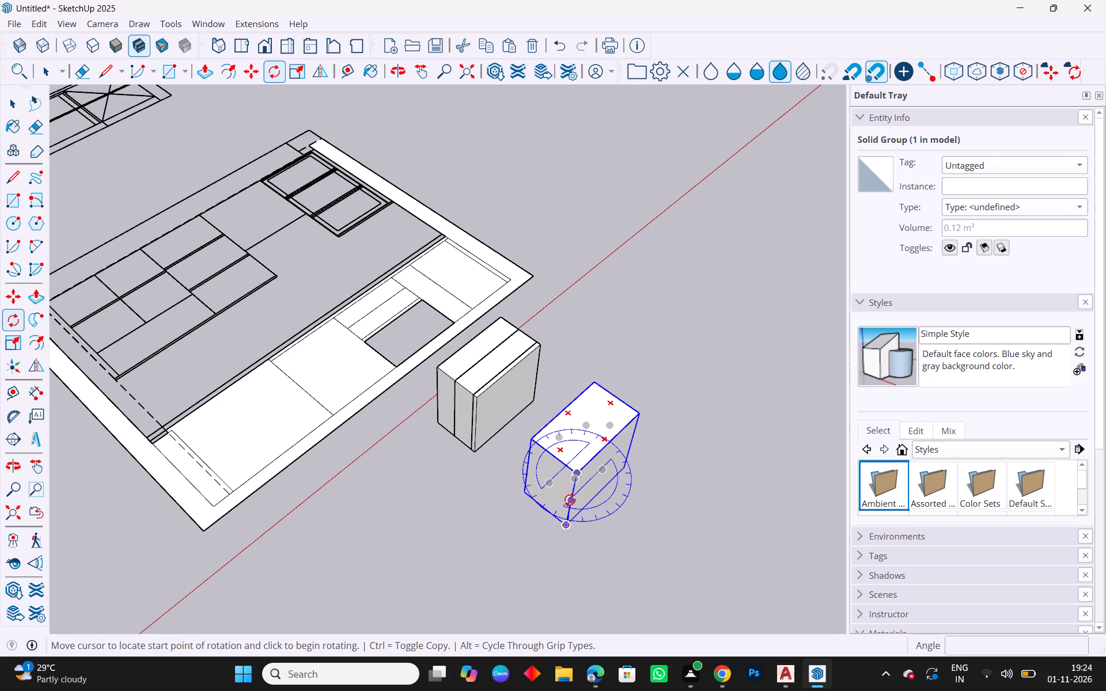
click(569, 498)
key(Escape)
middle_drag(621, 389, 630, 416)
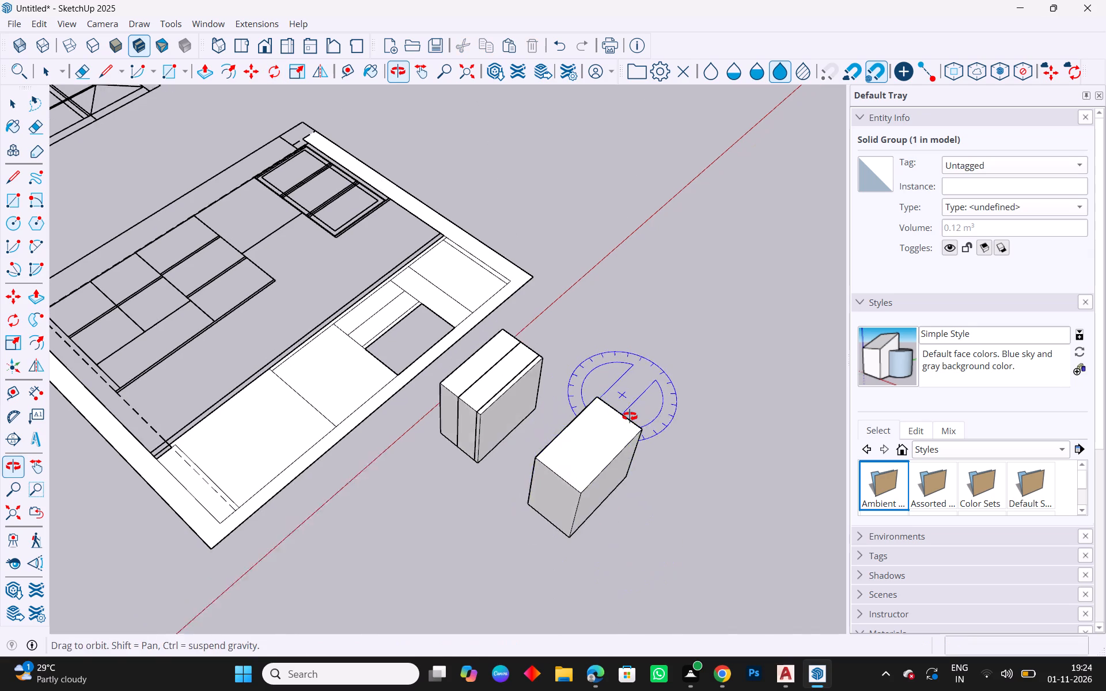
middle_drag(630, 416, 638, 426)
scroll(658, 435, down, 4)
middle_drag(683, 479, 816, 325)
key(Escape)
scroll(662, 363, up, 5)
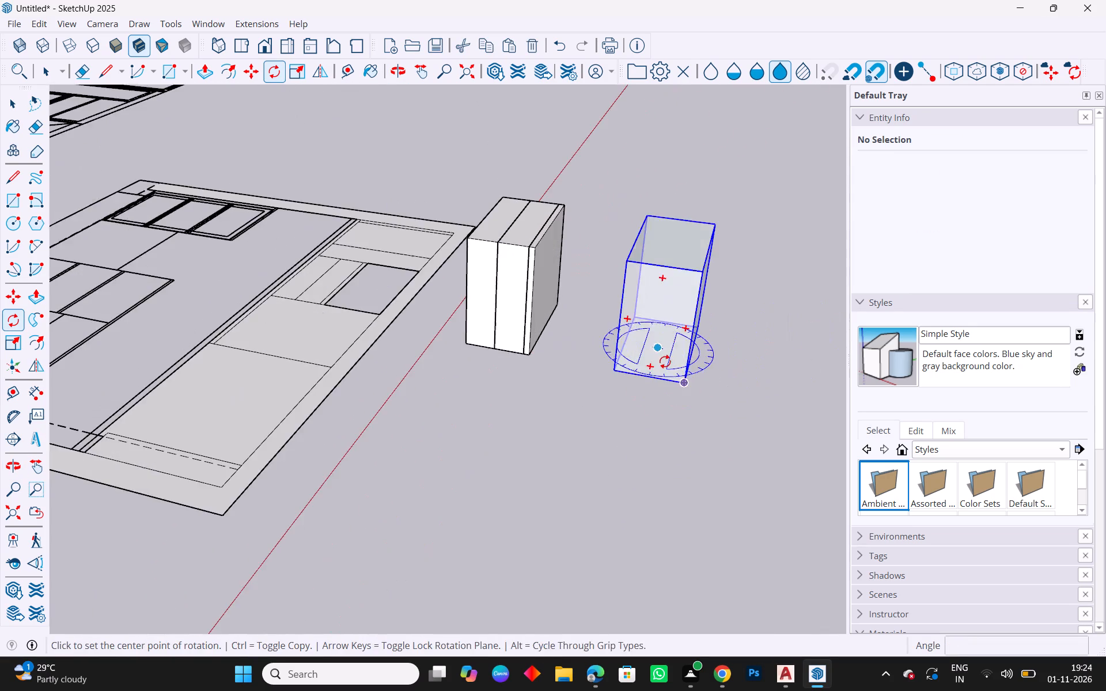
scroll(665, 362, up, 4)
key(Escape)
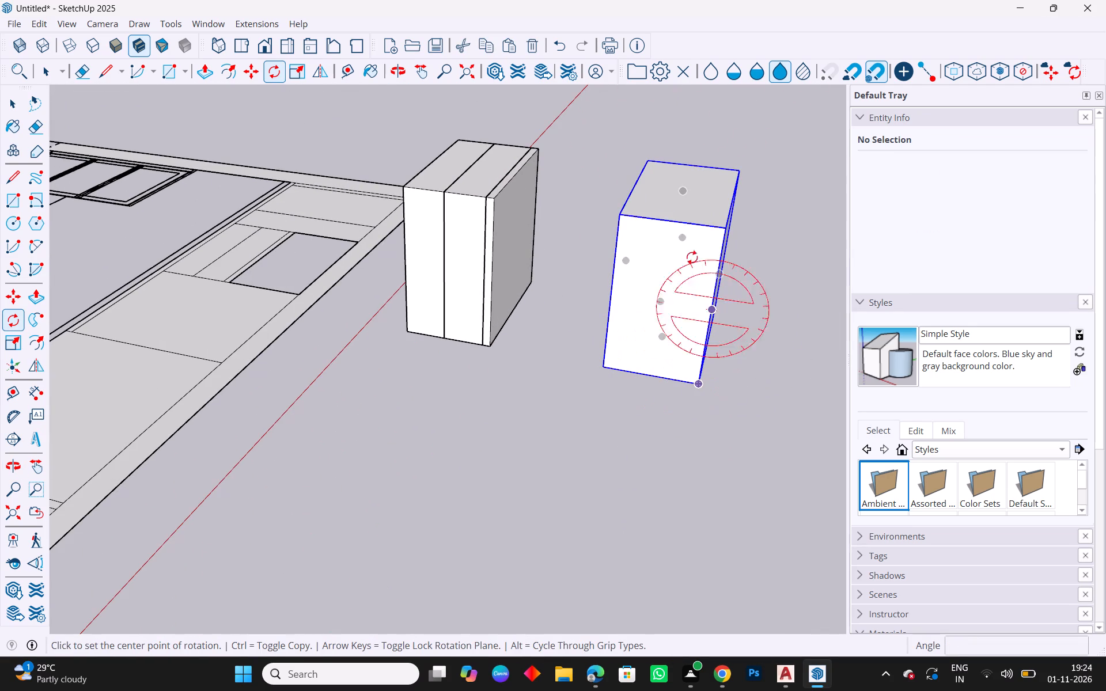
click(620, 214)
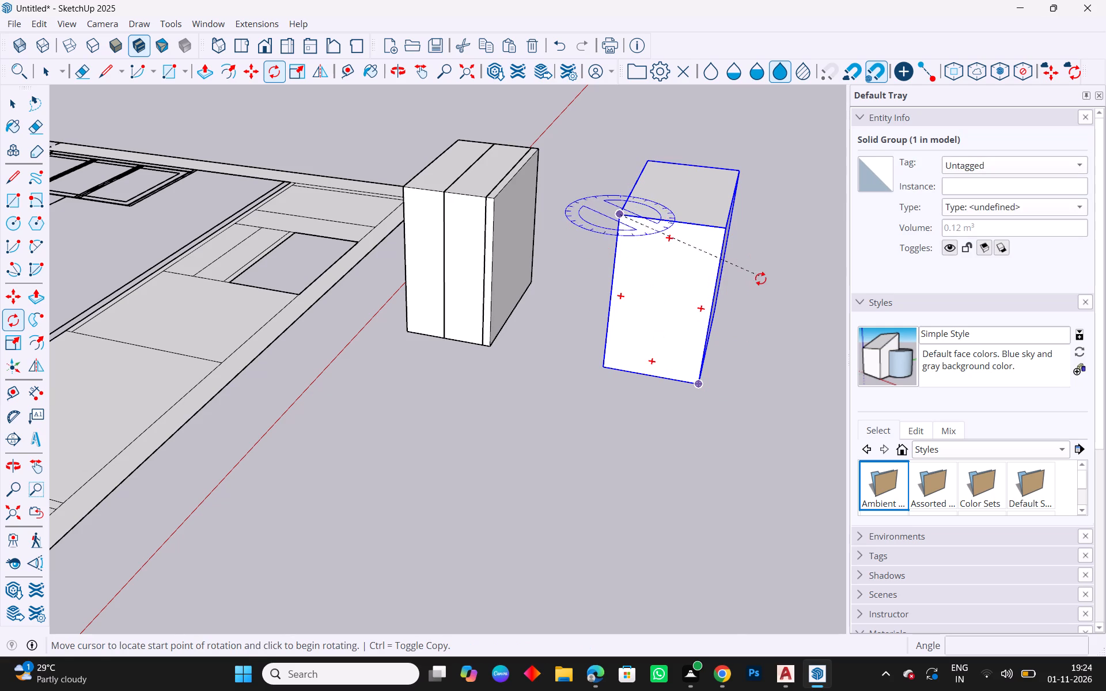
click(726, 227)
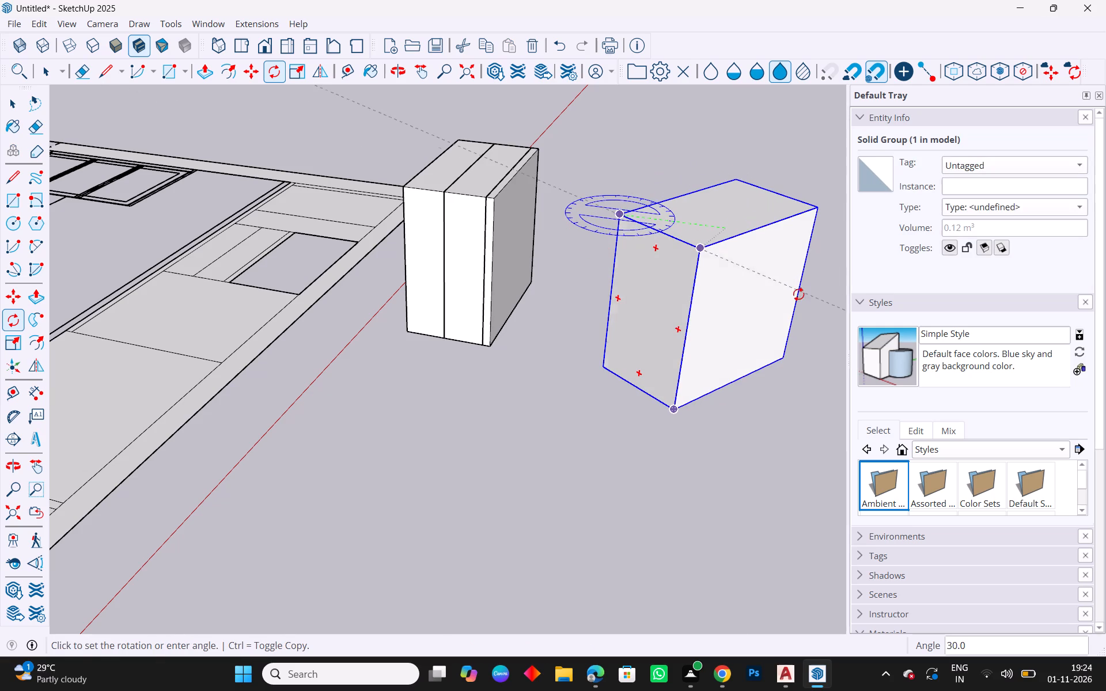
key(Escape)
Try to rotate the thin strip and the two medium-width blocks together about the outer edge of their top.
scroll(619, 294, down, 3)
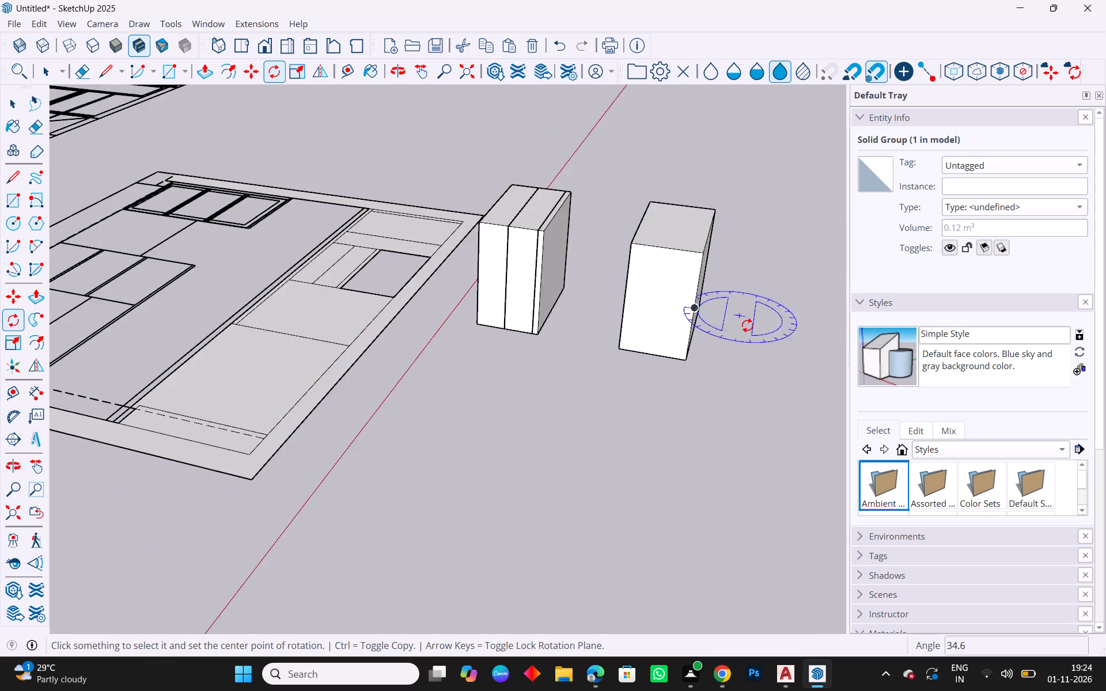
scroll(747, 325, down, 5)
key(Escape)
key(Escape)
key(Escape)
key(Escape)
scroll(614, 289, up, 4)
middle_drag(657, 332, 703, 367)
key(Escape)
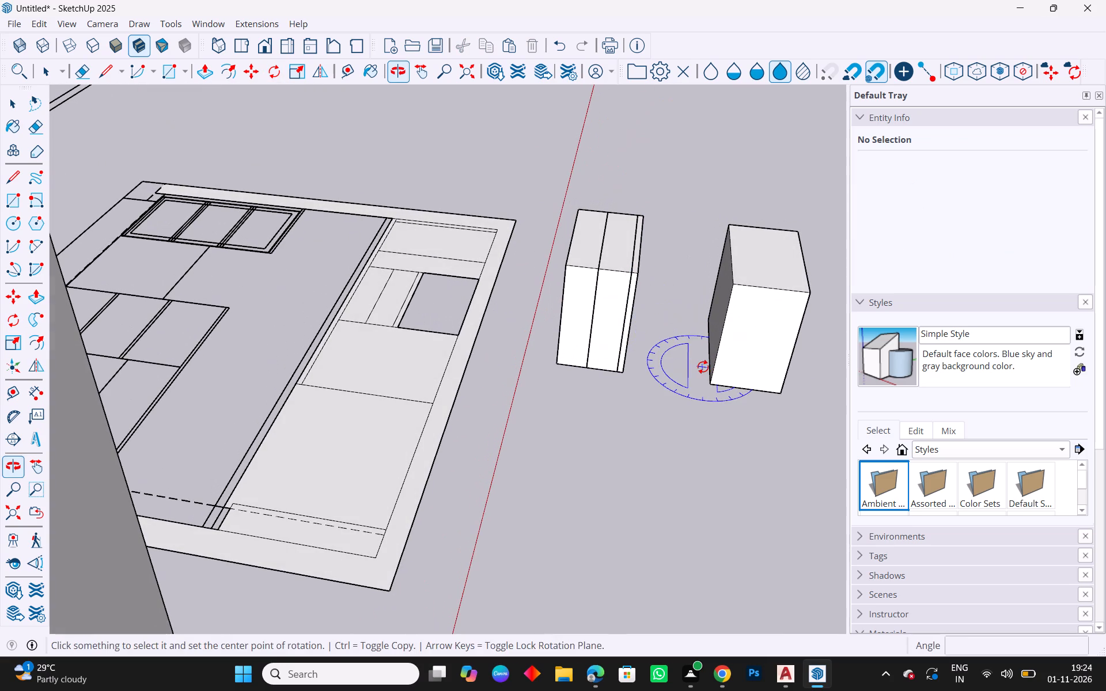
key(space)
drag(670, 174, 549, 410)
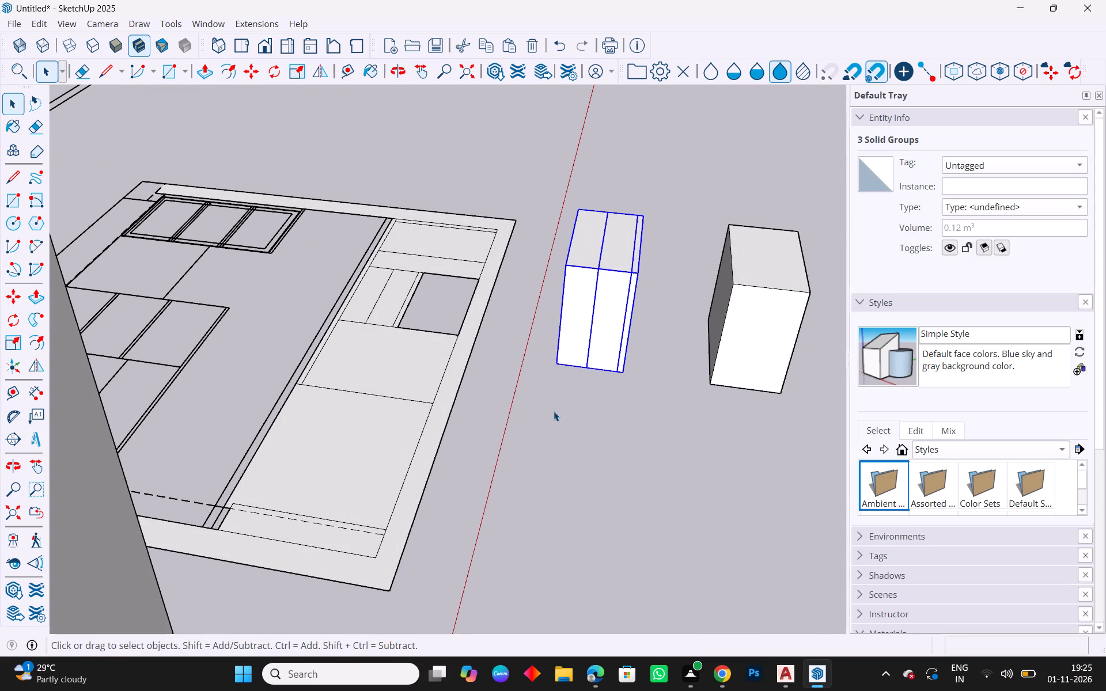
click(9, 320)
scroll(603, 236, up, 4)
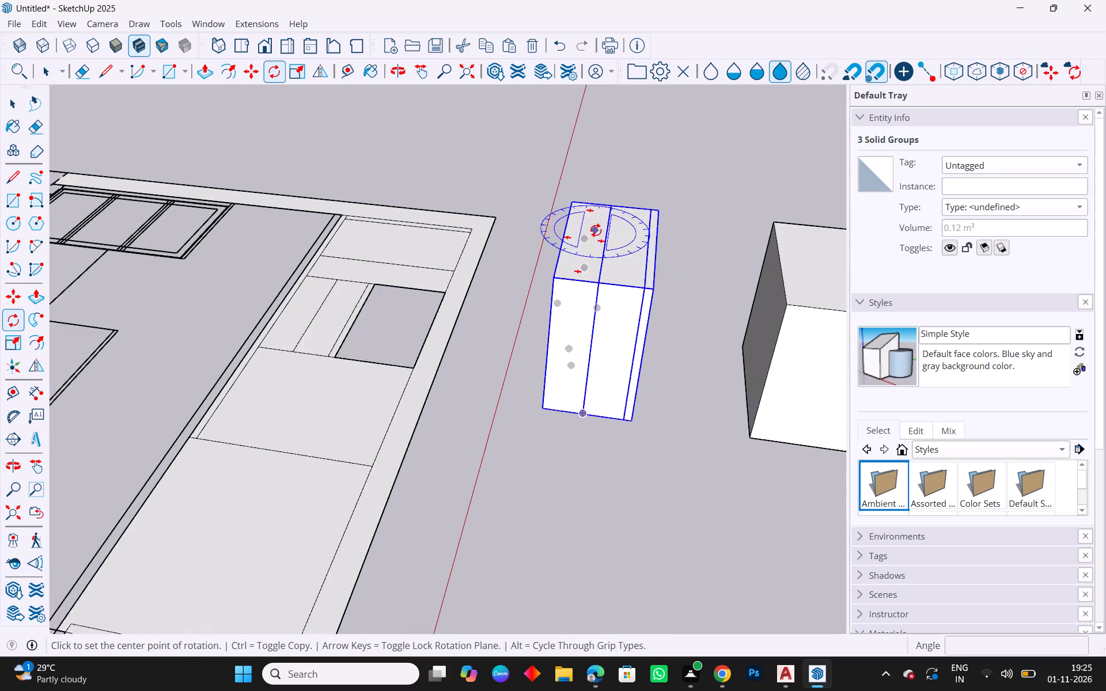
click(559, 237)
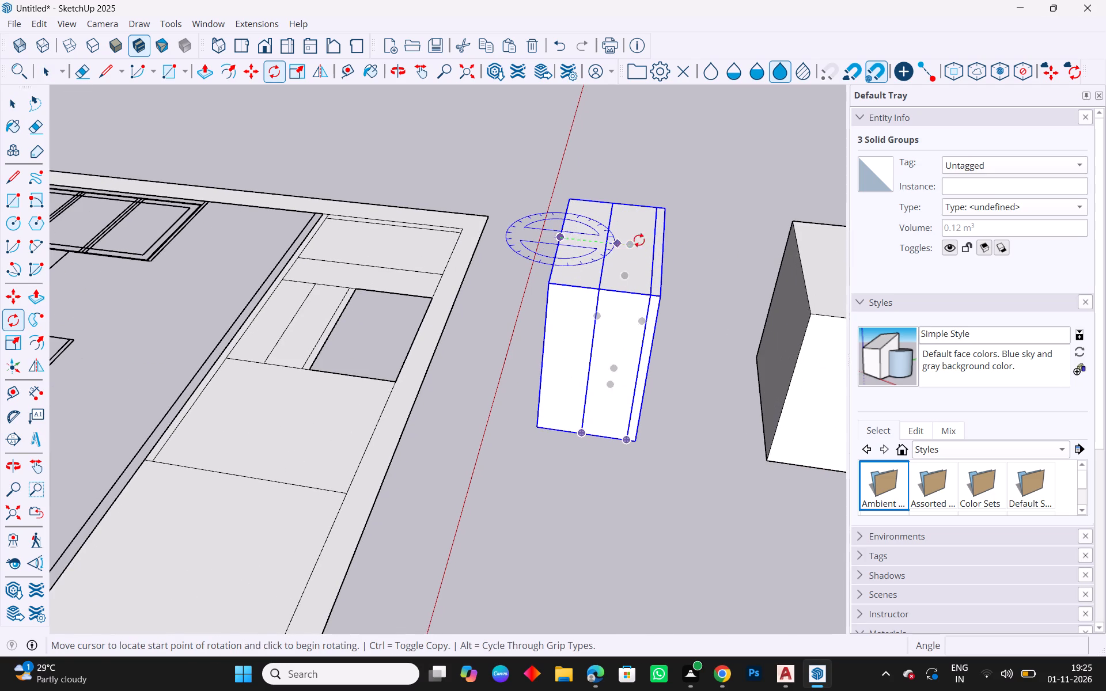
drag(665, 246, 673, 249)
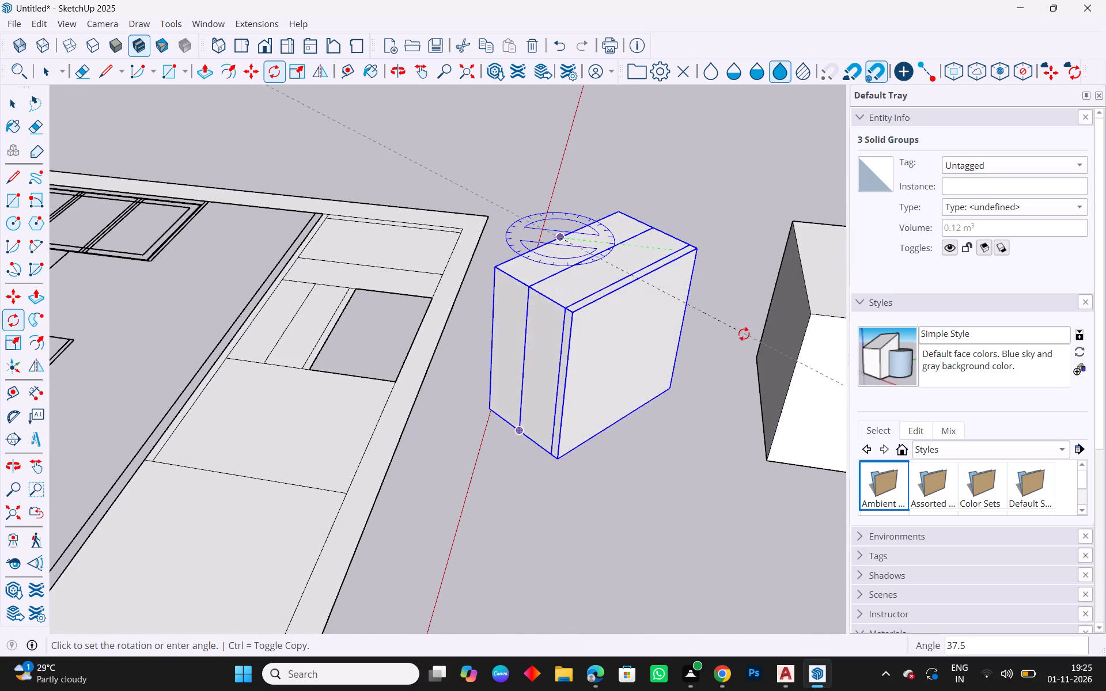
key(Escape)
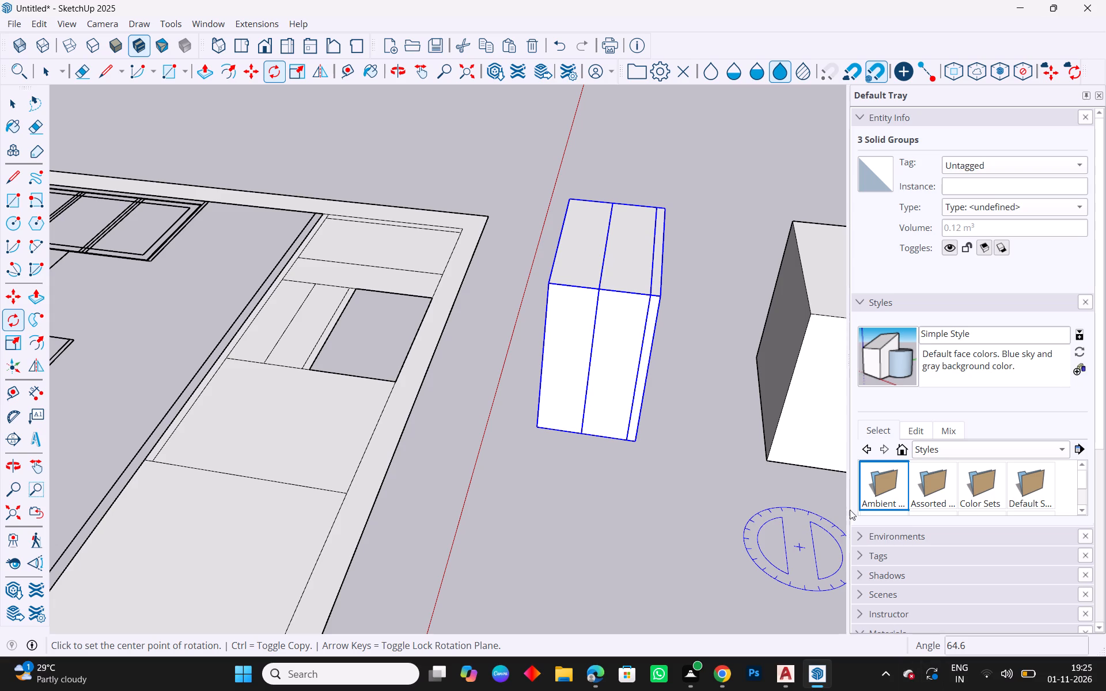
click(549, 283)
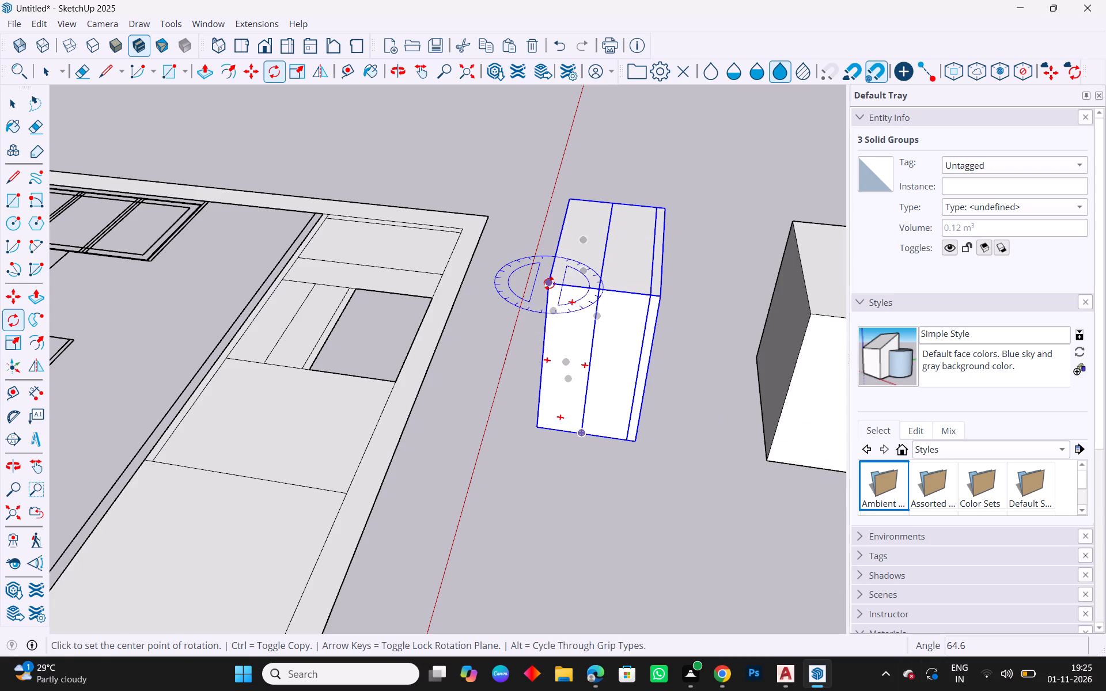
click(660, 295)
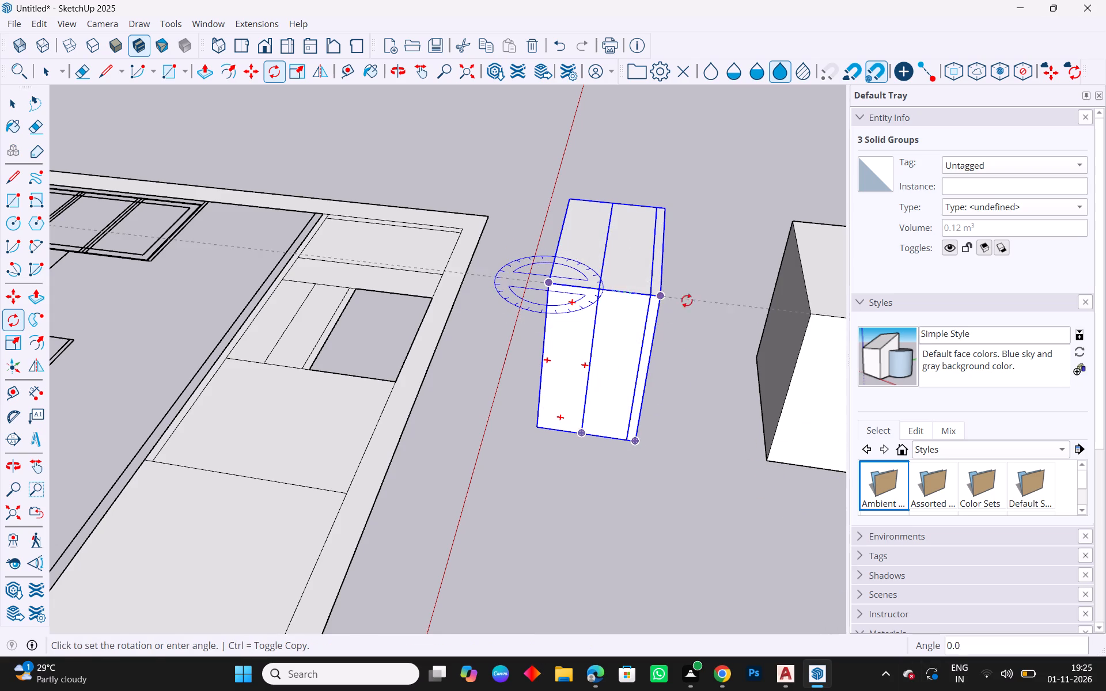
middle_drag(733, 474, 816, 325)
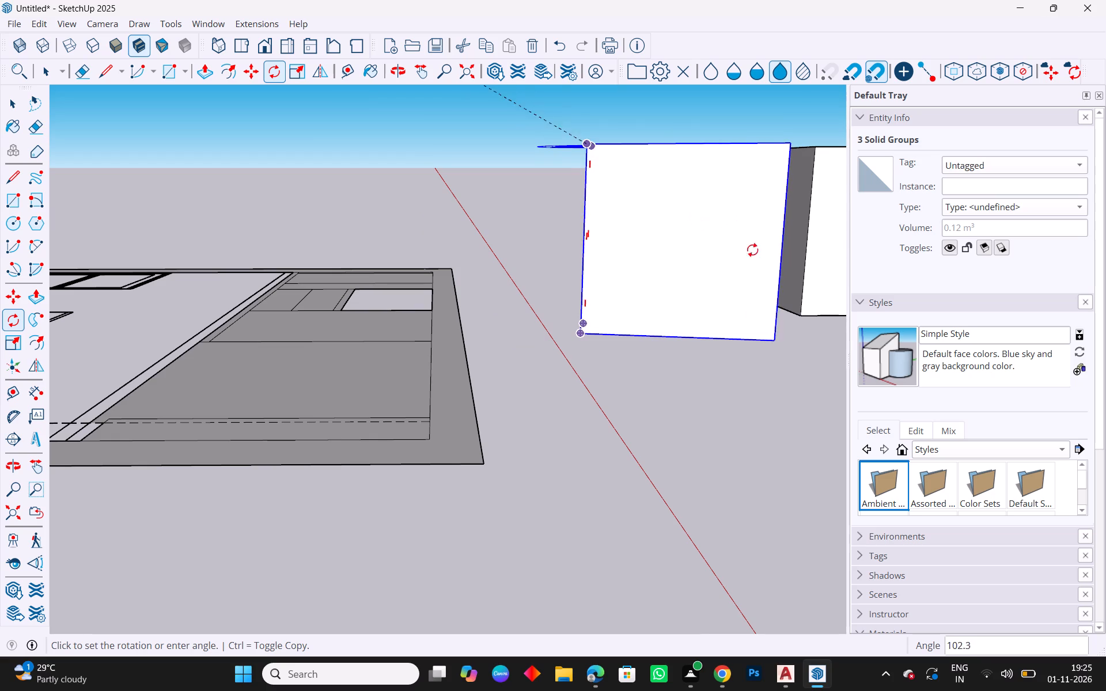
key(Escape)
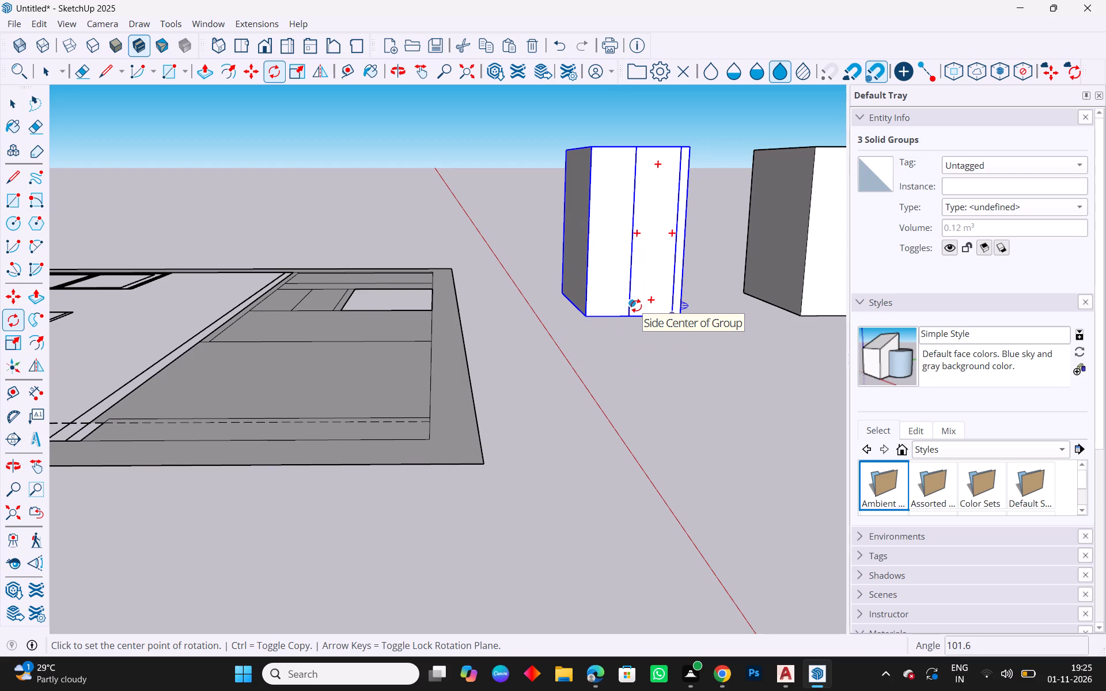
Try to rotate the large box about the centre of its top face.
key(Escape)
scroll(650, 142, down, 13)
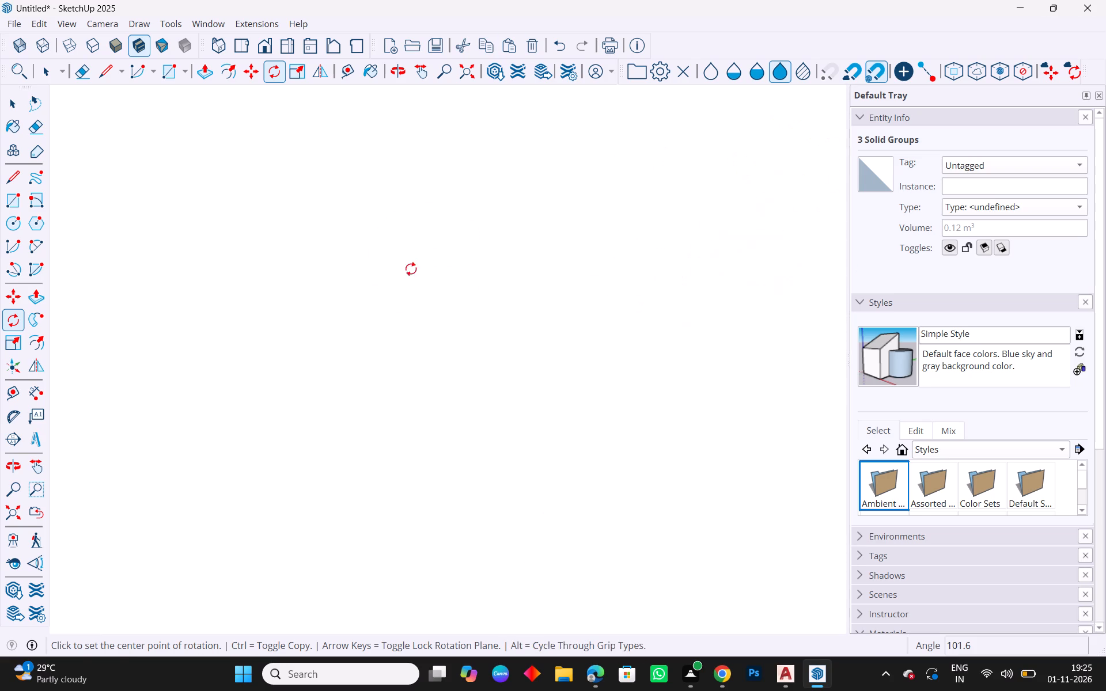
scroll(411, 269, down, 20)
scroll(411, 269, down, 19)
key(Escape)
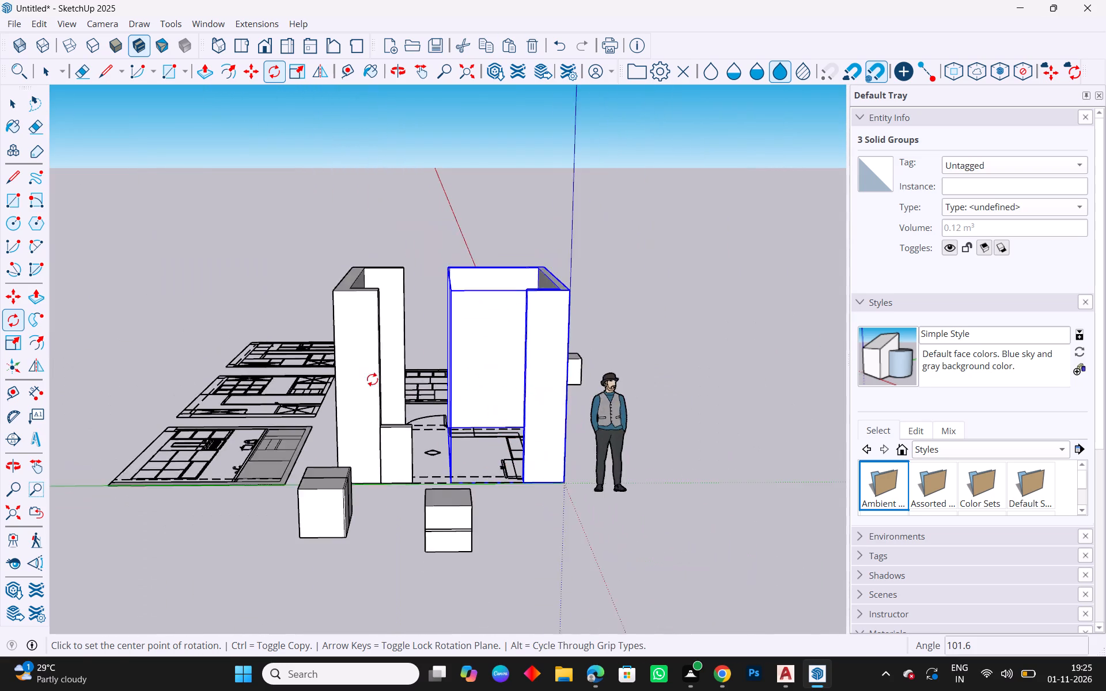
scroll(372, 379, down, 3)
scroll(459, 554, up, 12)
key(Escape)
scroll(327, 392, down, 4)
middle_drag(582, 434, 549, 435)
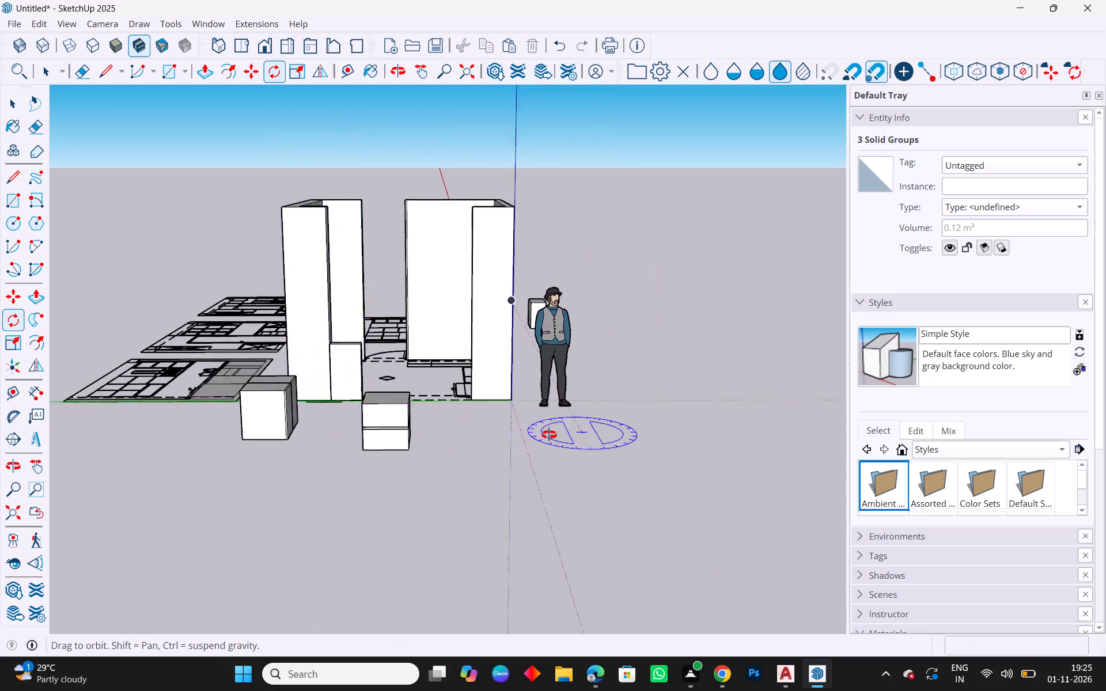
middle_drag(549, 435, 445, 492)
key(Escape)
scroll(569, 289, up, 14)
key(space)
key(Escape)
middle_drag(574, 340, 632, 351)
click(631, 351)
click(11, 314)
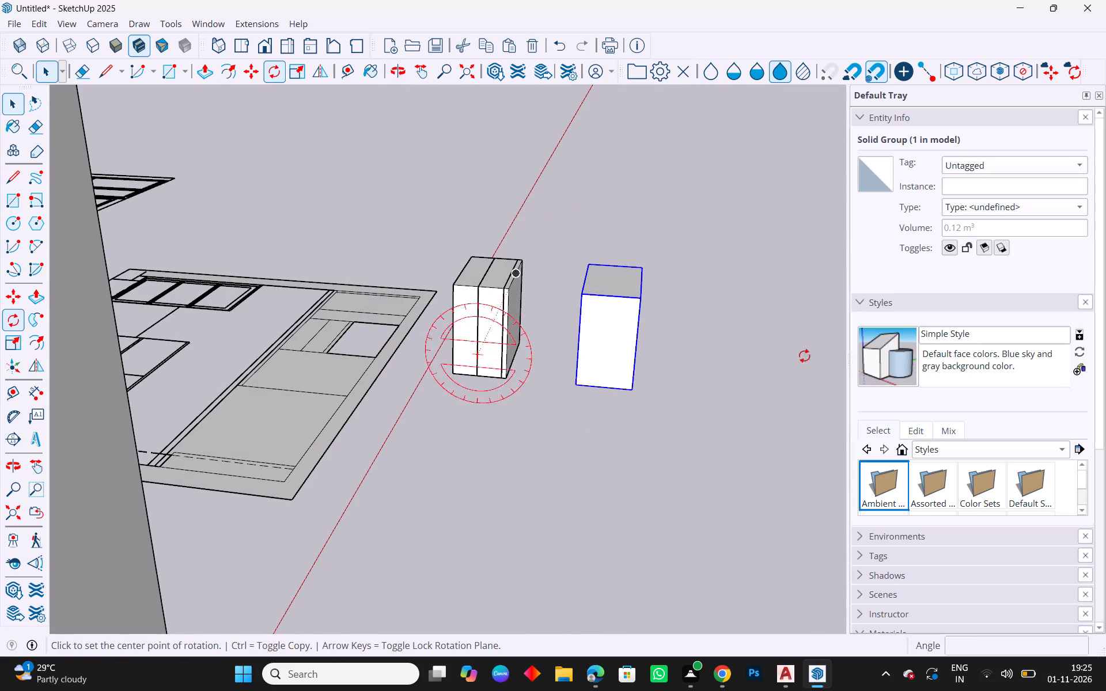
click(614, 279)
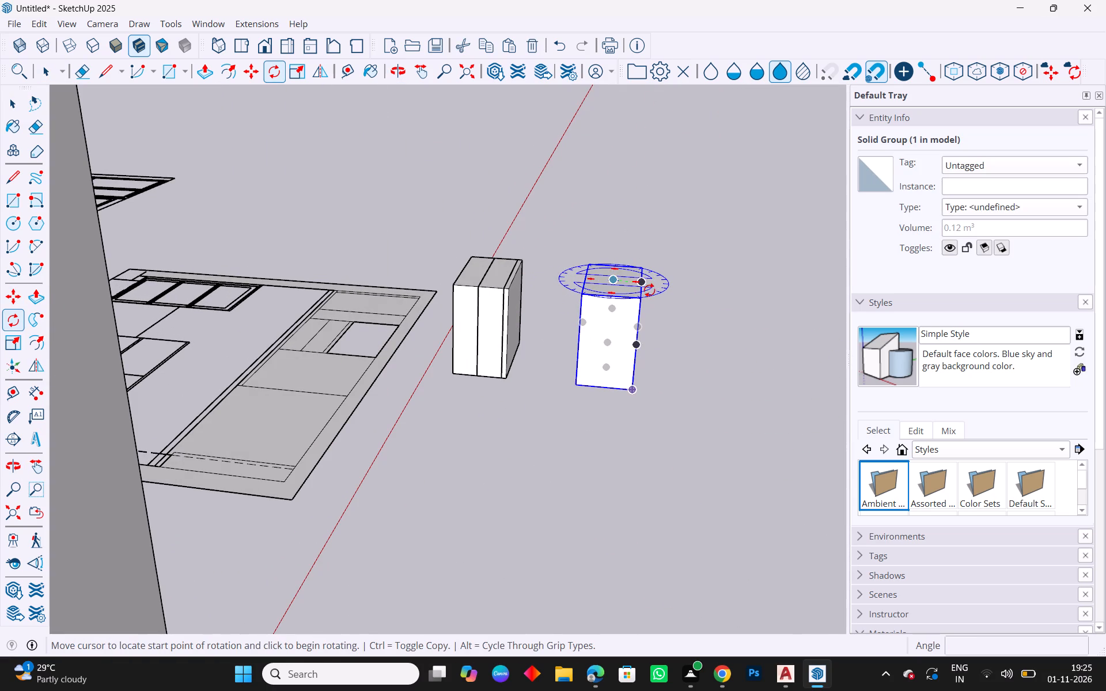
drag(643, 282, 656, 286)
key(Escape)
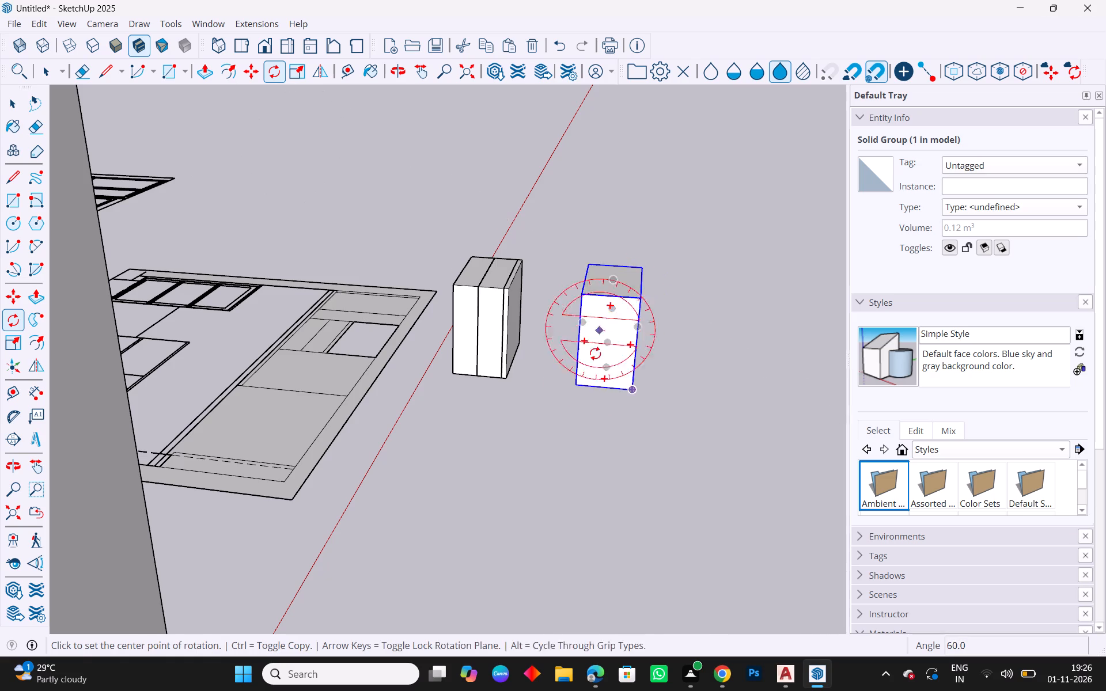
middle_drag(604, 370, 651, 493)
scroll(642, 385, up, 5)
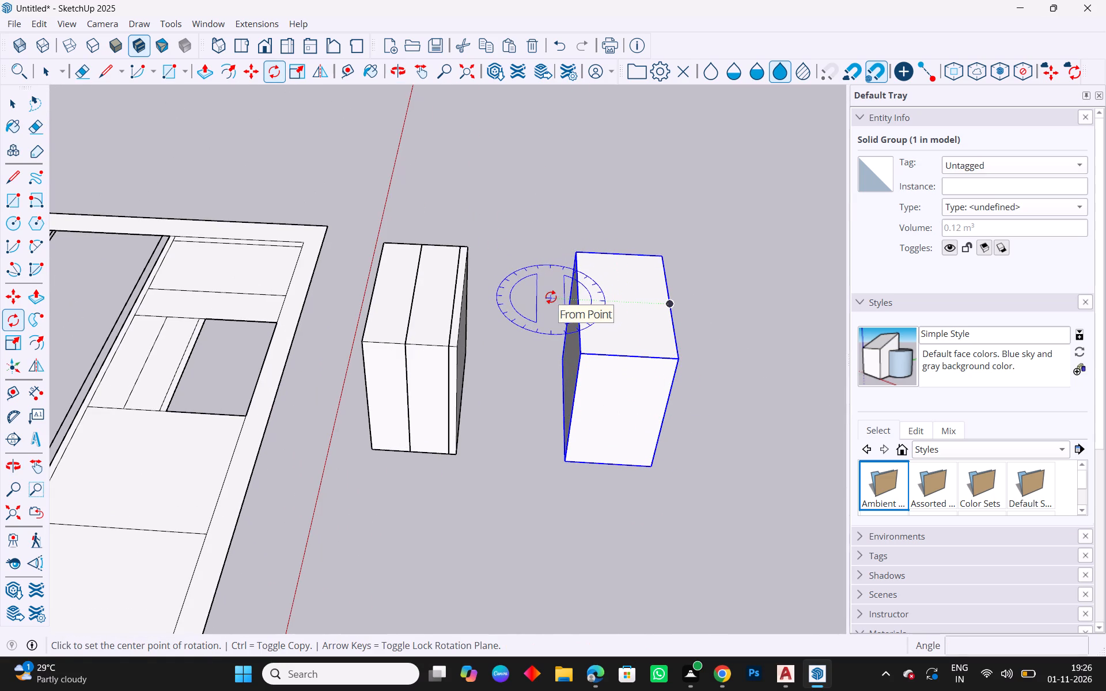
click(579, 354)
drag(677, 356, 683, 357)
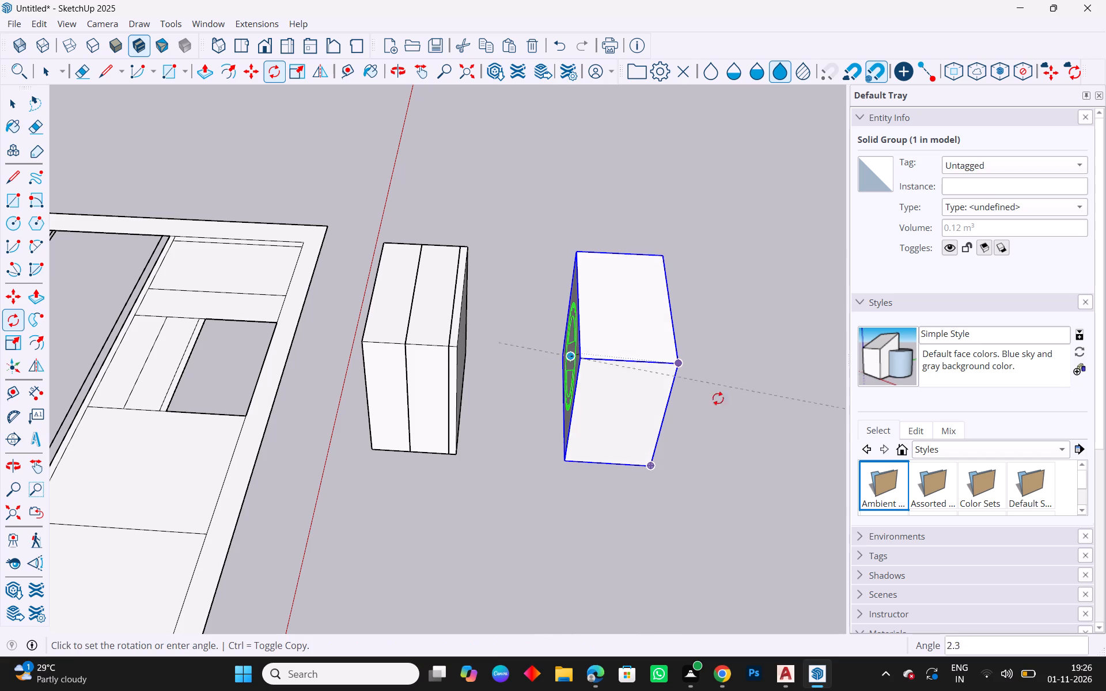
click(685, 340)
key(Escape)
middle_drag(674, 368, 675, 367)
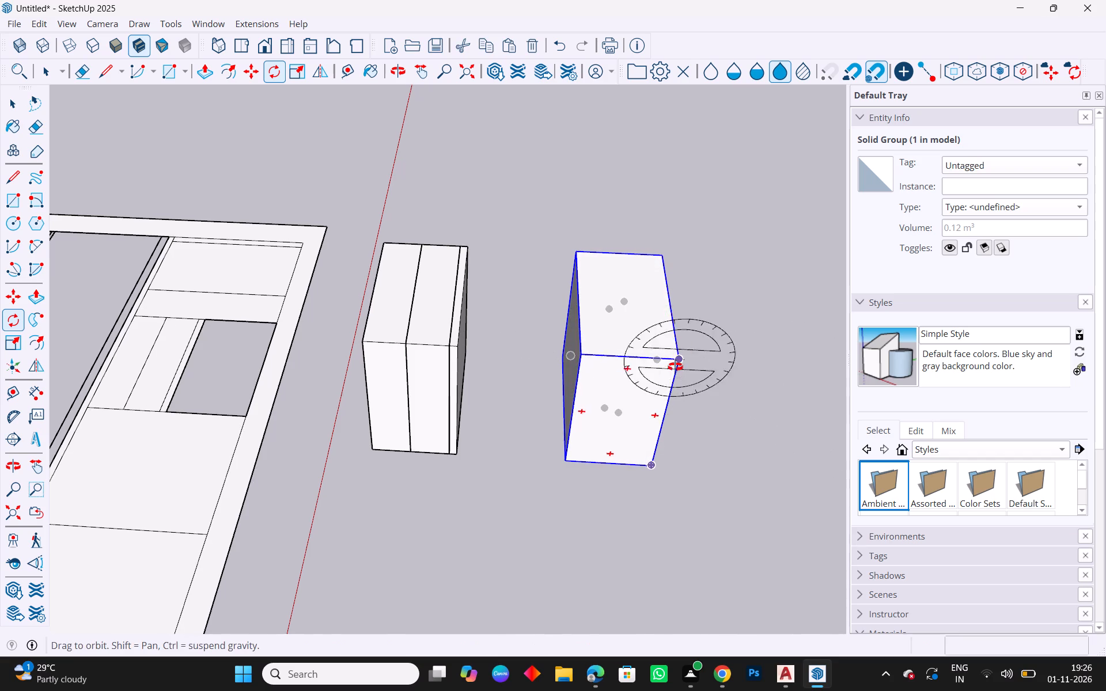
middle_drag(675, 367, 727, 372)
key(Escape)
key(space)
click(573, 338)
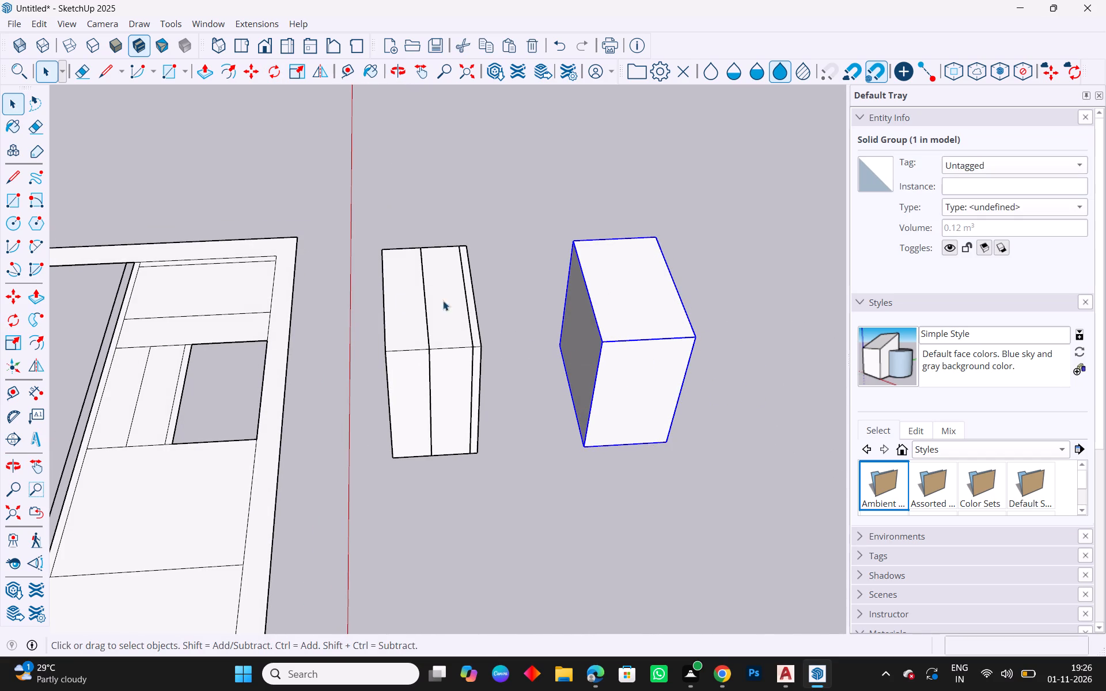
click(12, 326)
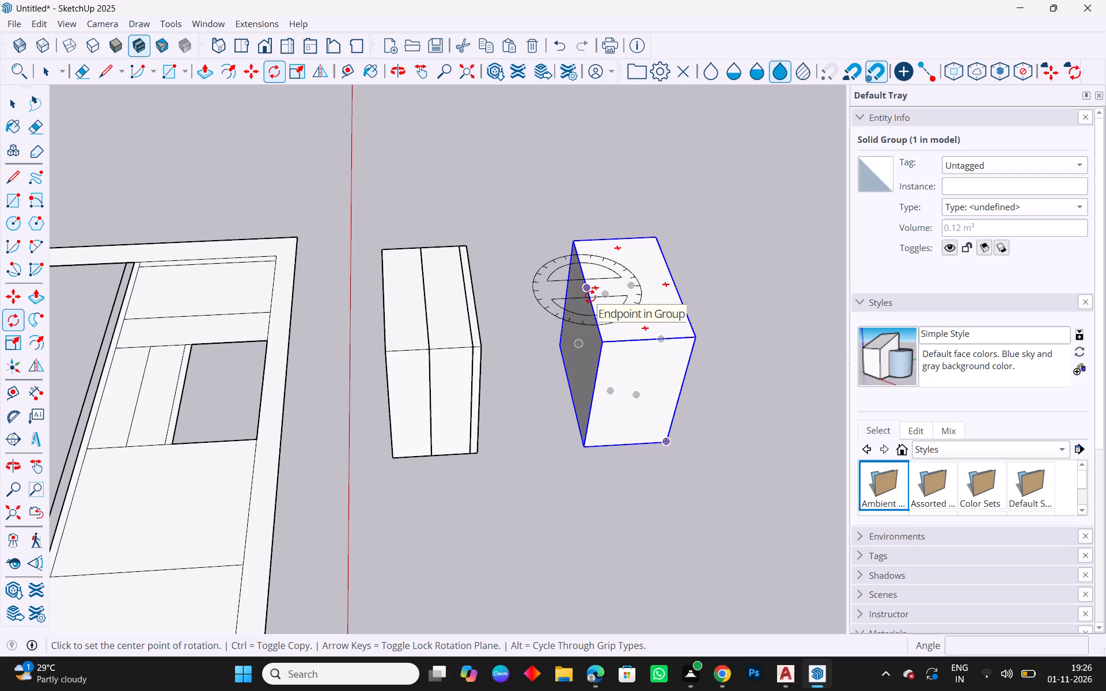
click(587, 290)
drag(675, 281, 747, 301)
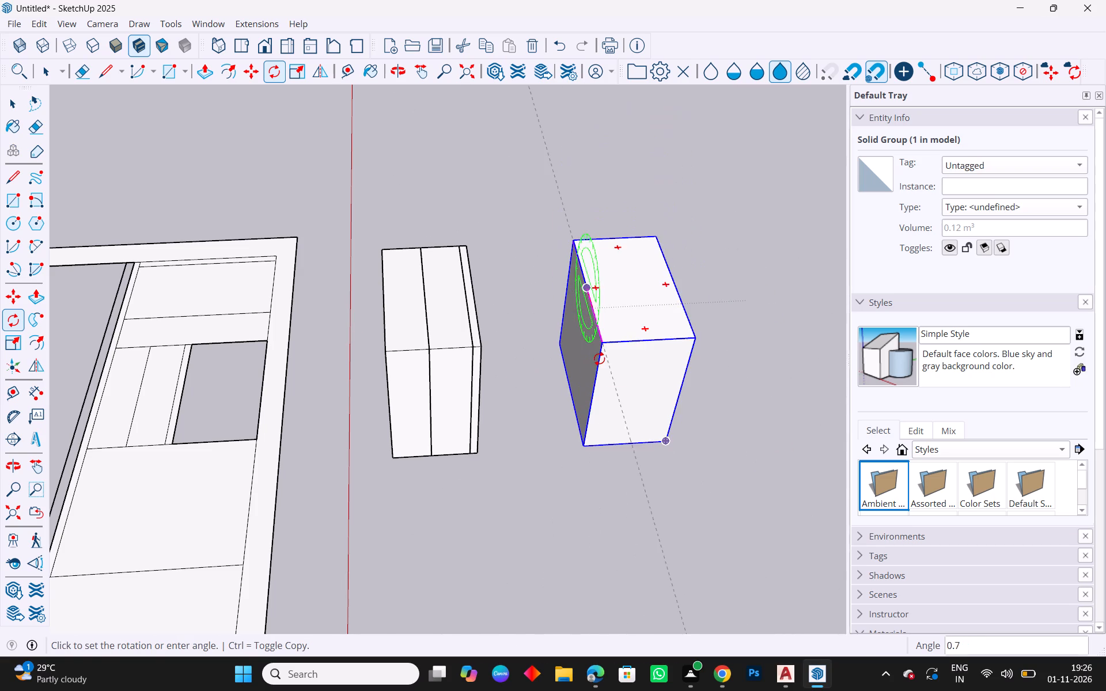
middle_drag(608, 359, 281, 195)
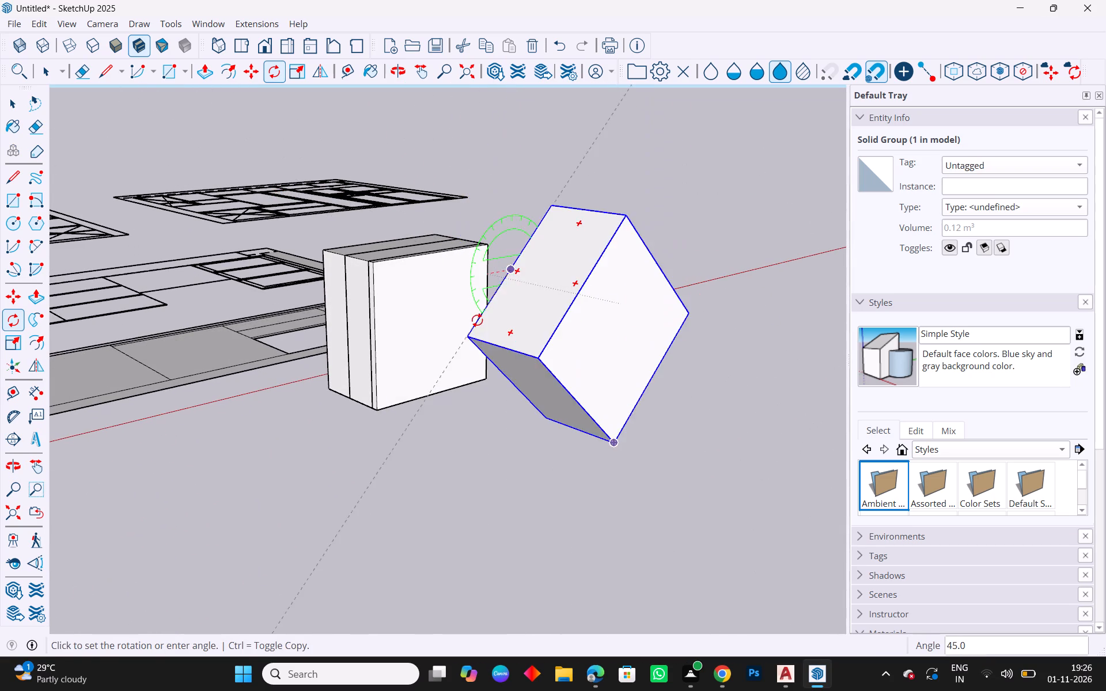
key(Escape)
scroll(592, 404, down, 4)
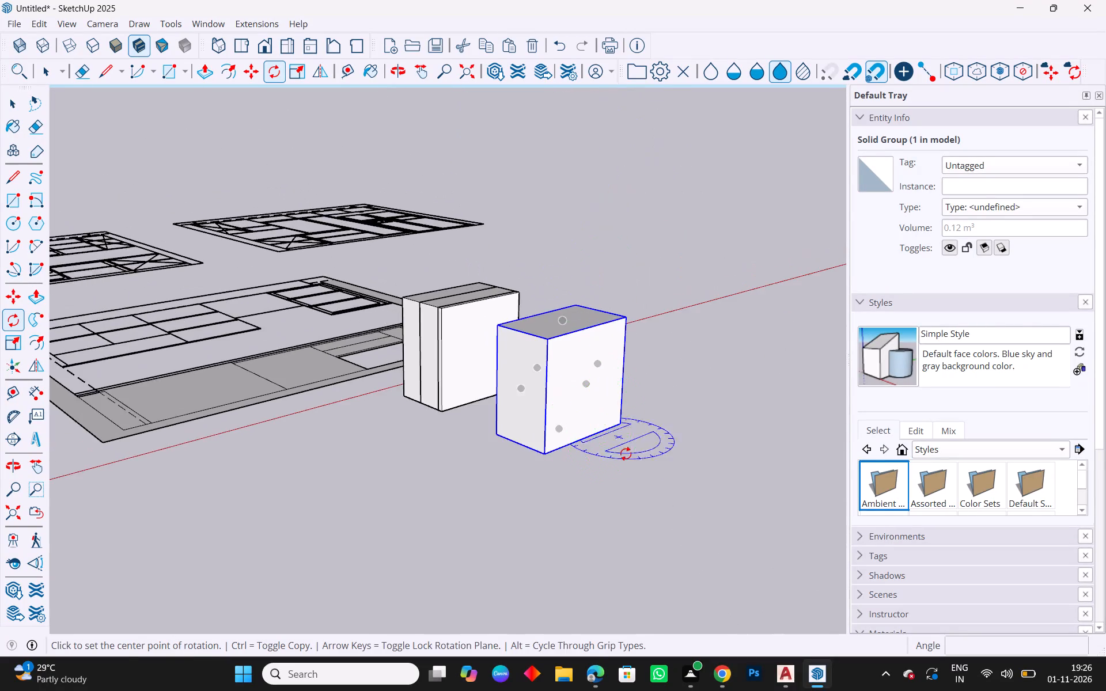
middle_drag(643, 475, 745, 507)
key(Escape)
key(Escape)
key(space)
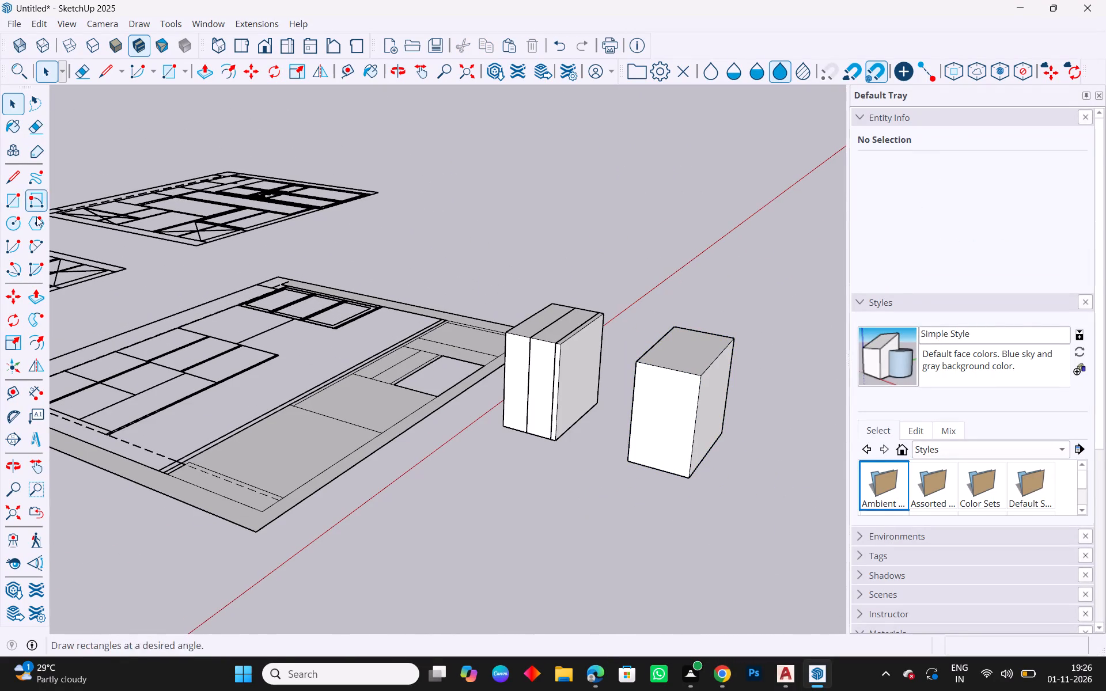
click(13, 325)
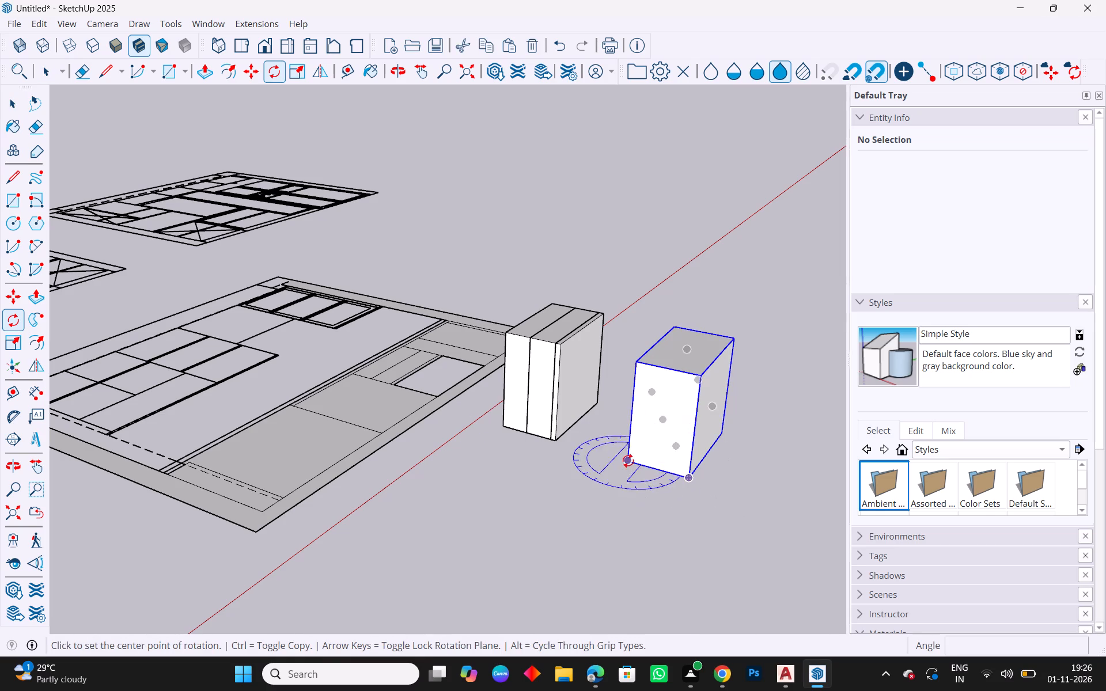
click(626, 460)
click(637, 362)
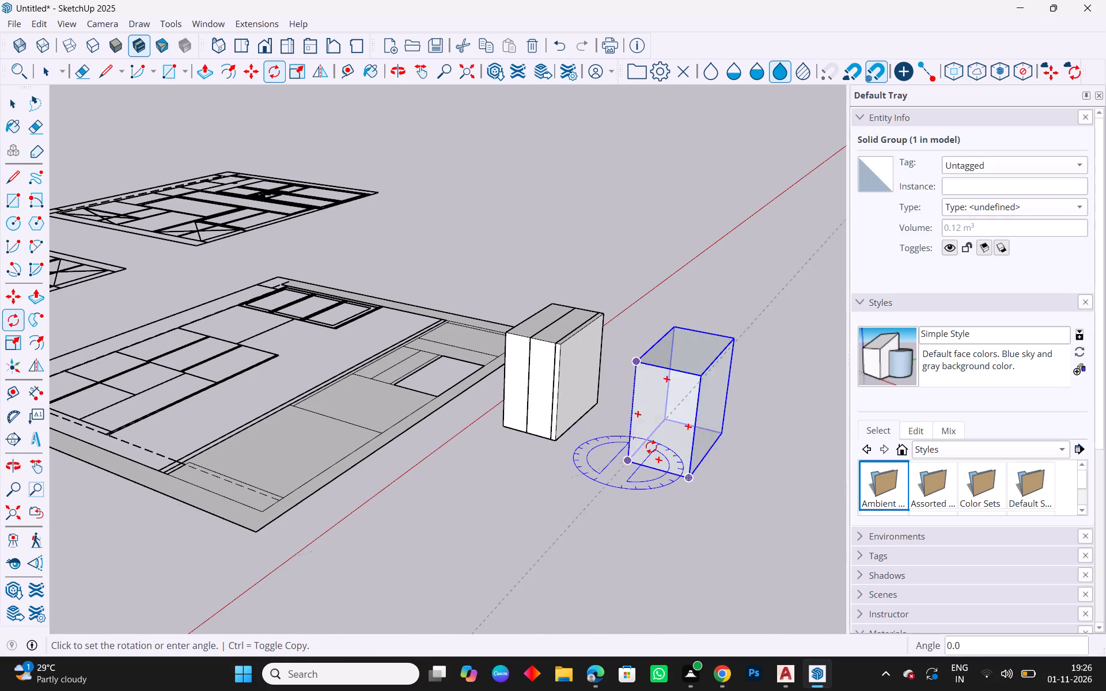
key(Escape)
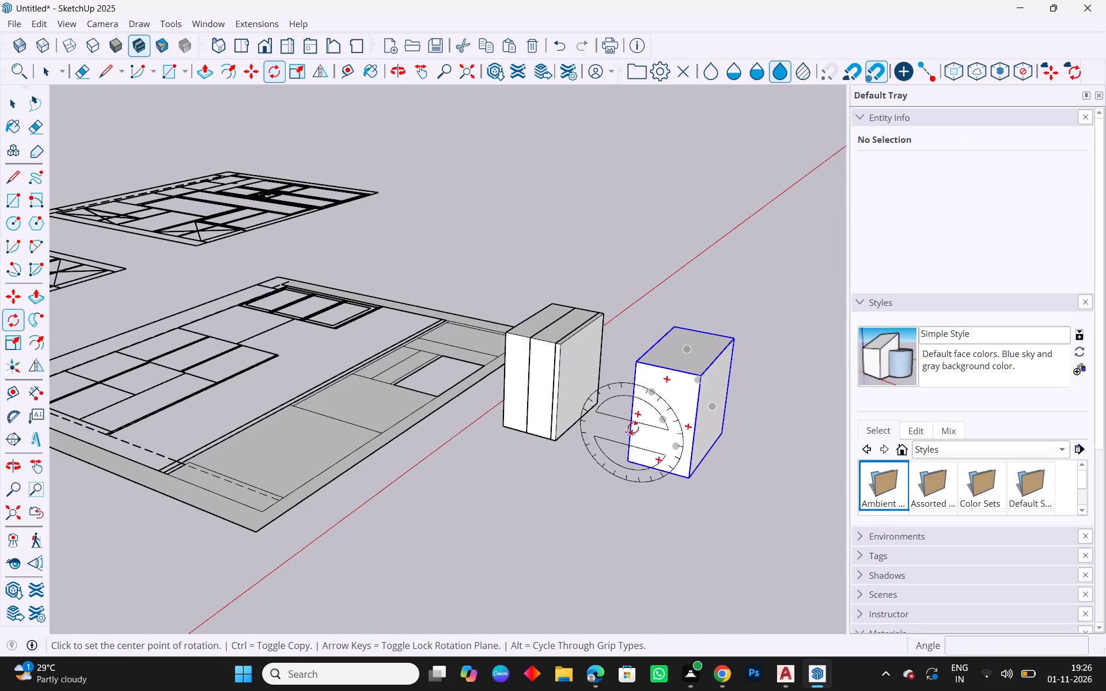
Rotate the large box 90° in the plane of its front face, about the middle of its upright front edge, laying it flat.
click(631, 412)
click(694, 422)
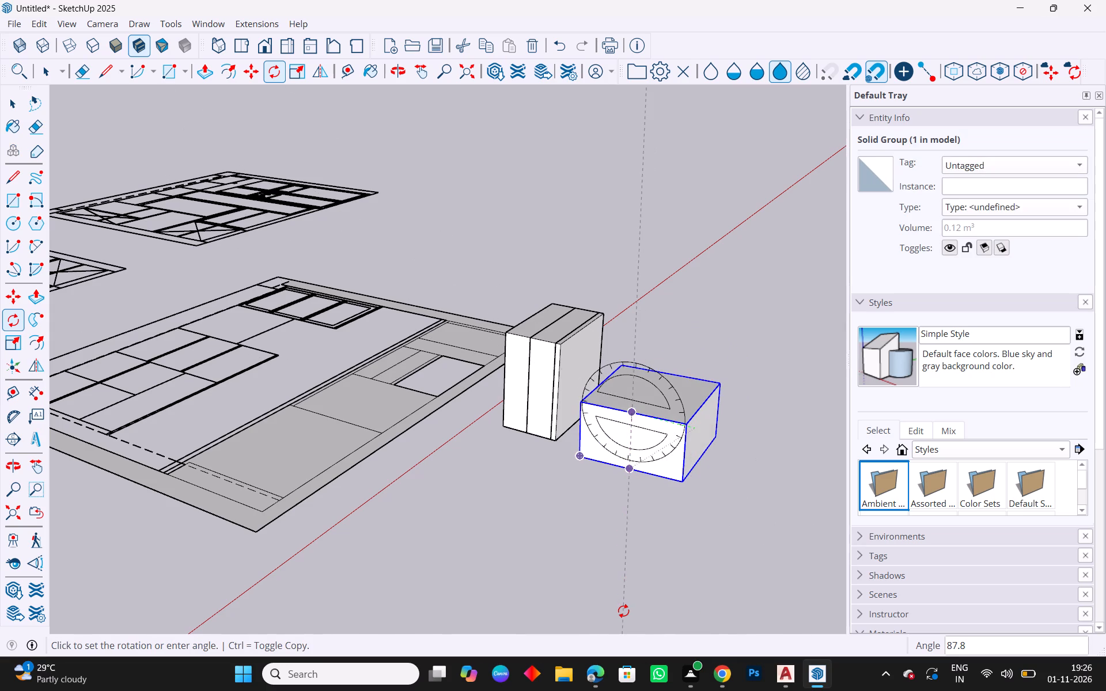
middle_drag(639, 595, 734, 526)
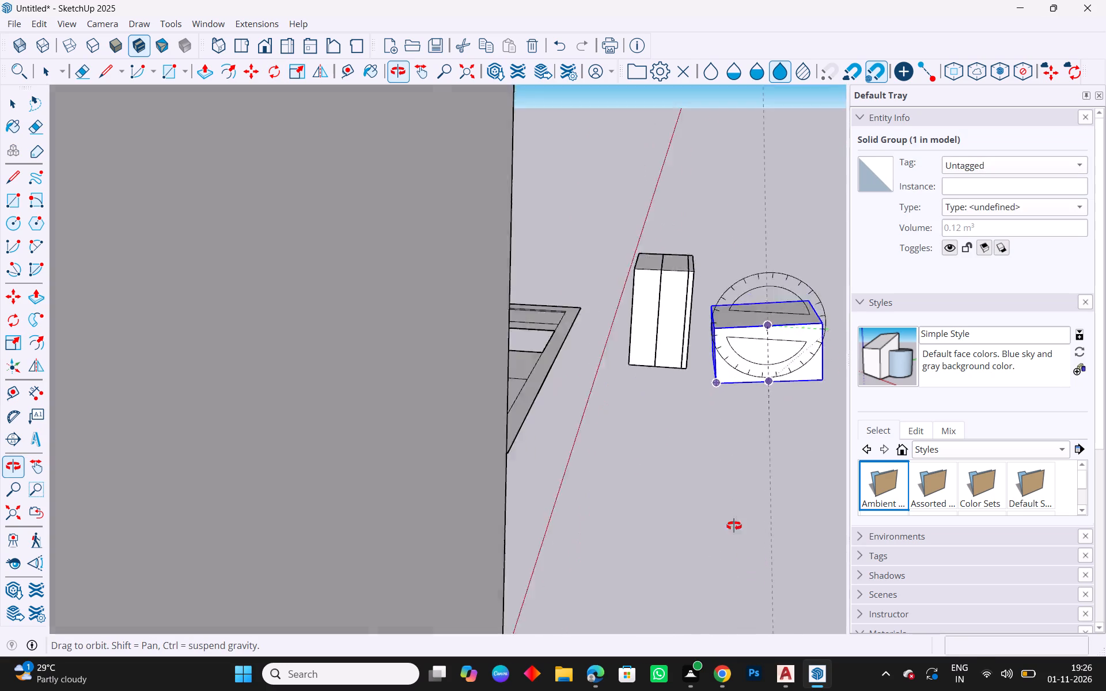
middle_drag(734, 526, 658, 480)
click(660, 495)
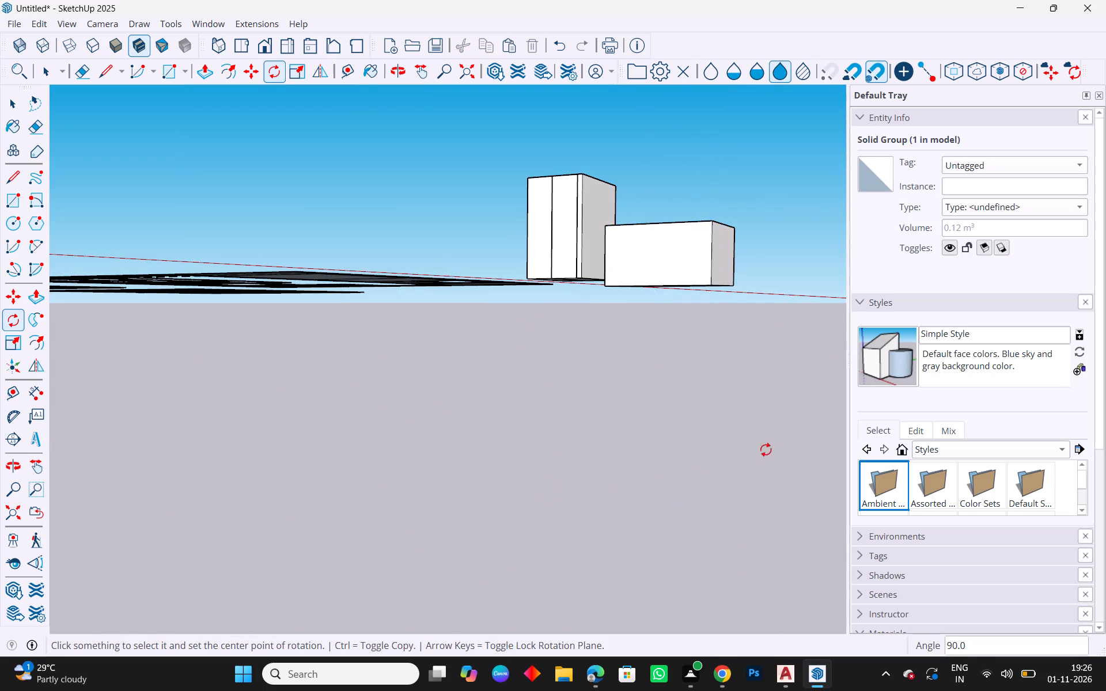
middle_drag(765, 450, 715, 492)
key(Escape)
middle_drag(696, 388, 657, 468)
key(Escape)
key(space)
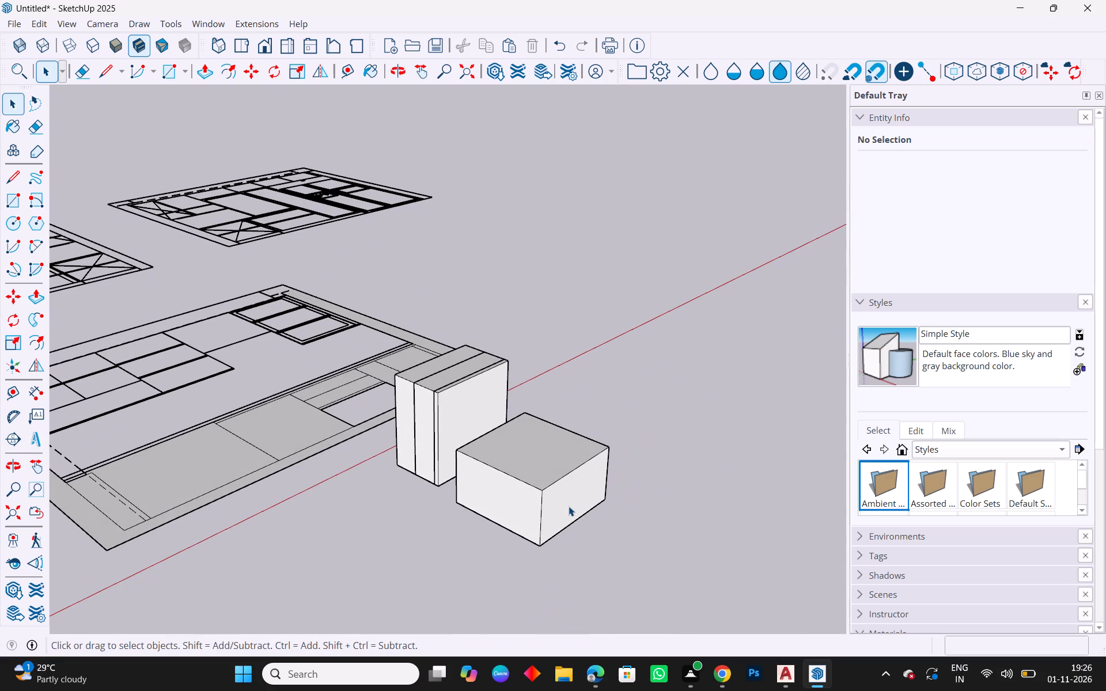
Move the large box by its bottom front corner to the open ground beside the stacked blocks in front of the kitchen.
click(569, 506)
key(m)
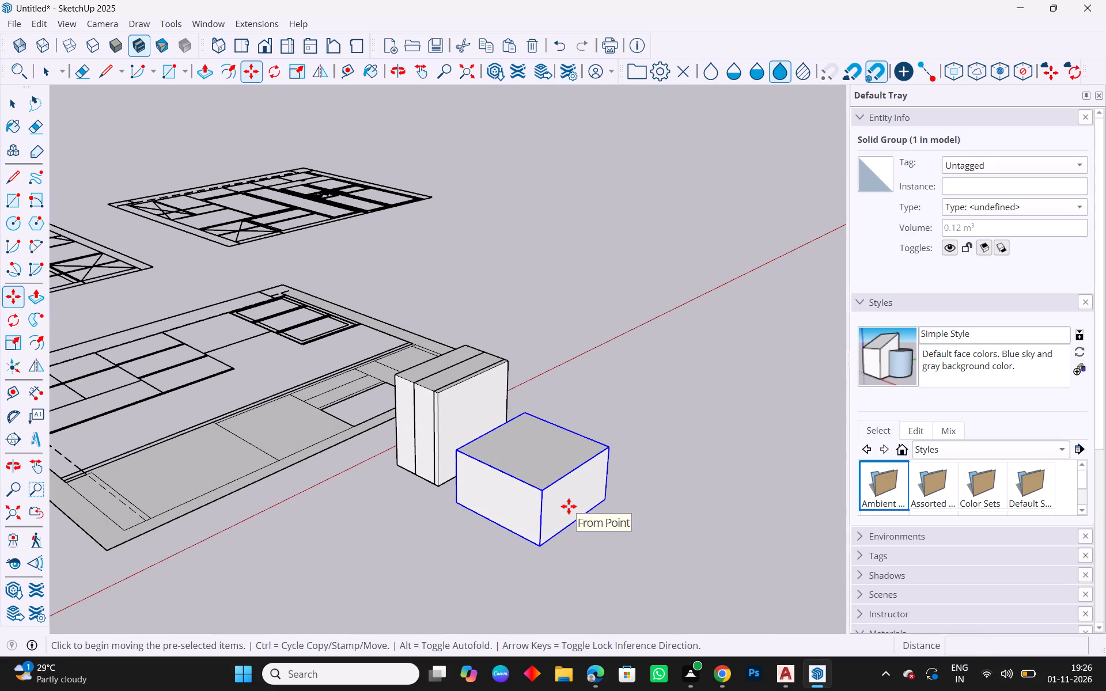
click(536, 549)
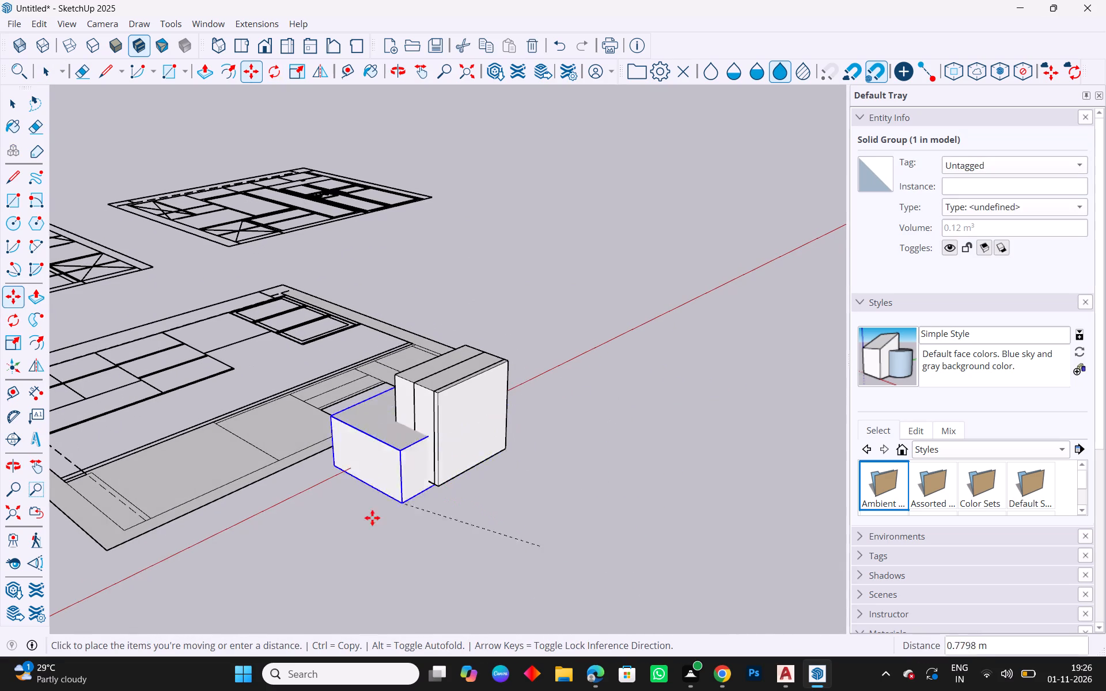
scroll(368, 525, down, 4)
middle_drag(294, 554, 474, 367)
scroll(467, 377, down, 6)
middle_drag(523, 359, 494, 487)
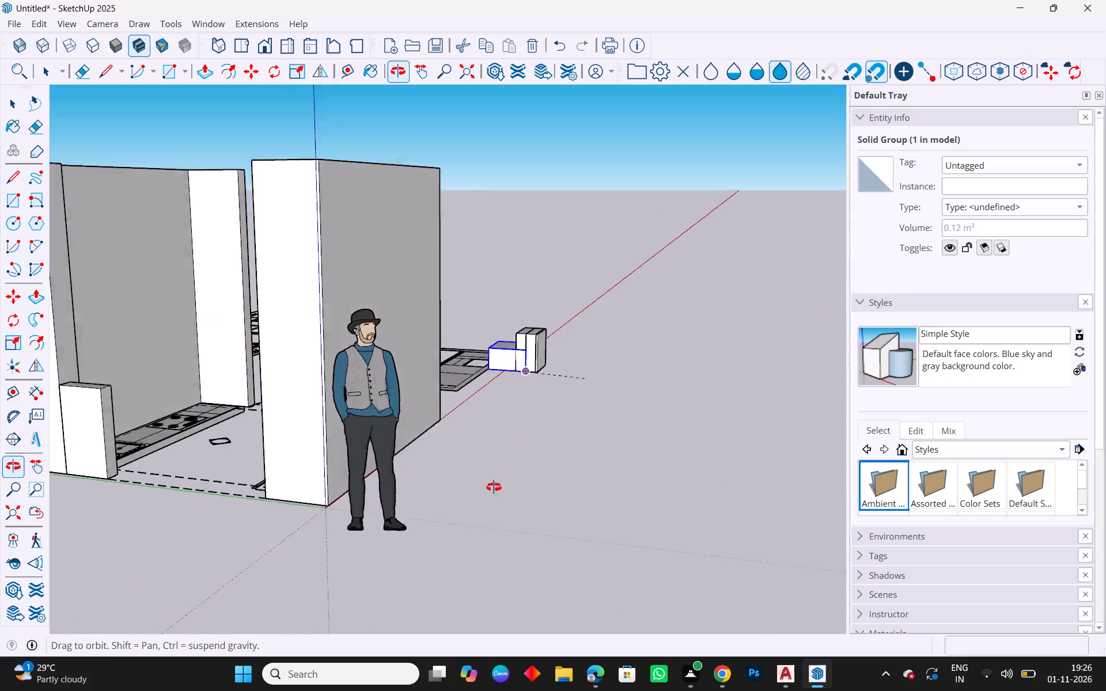
middle_drag(494, 487, 484, 520)
scroll(326, 152, down, 8)
scroll(362, 360, up, 9)
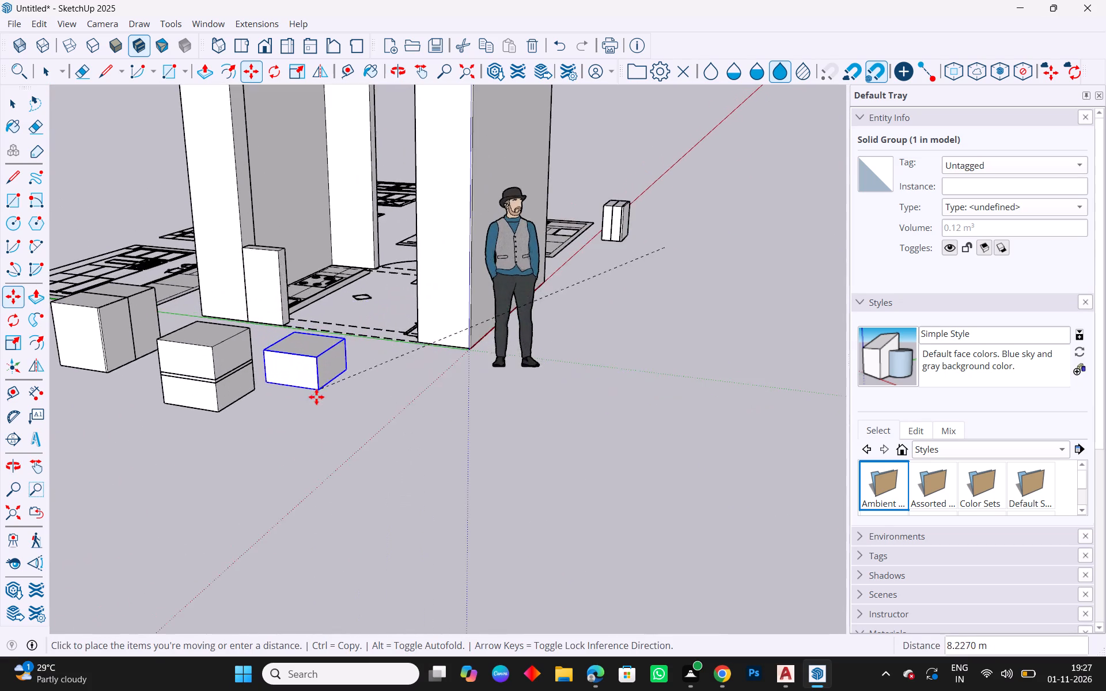
scroll(314, 412, up, 5)
click(429, 486)
key(Escape)
middle_drag(619, 468, 559, 476)
key(Escape)
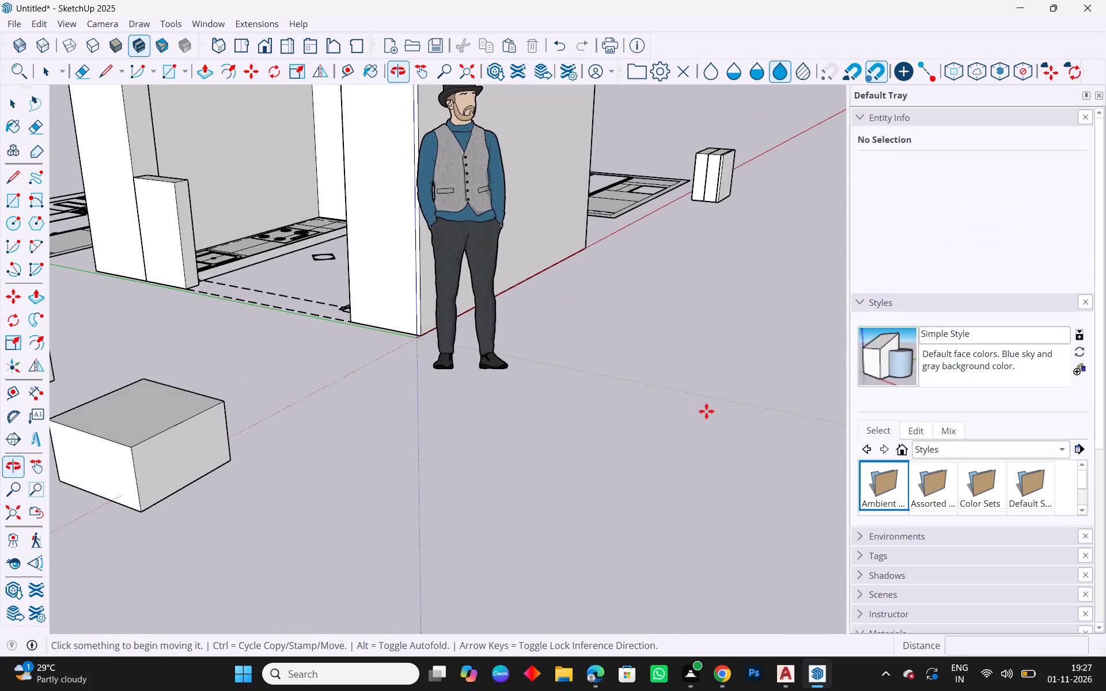
Rotate the thin strip and the two medium-width blocks together by 90° in a vertical plane so they stack horizontally.
middle_drag(666, 264, 541, 425)
key(Escape)
scroll(544, 191, down, 8)
key(Escape)
scroll(721, 192, up, 7)
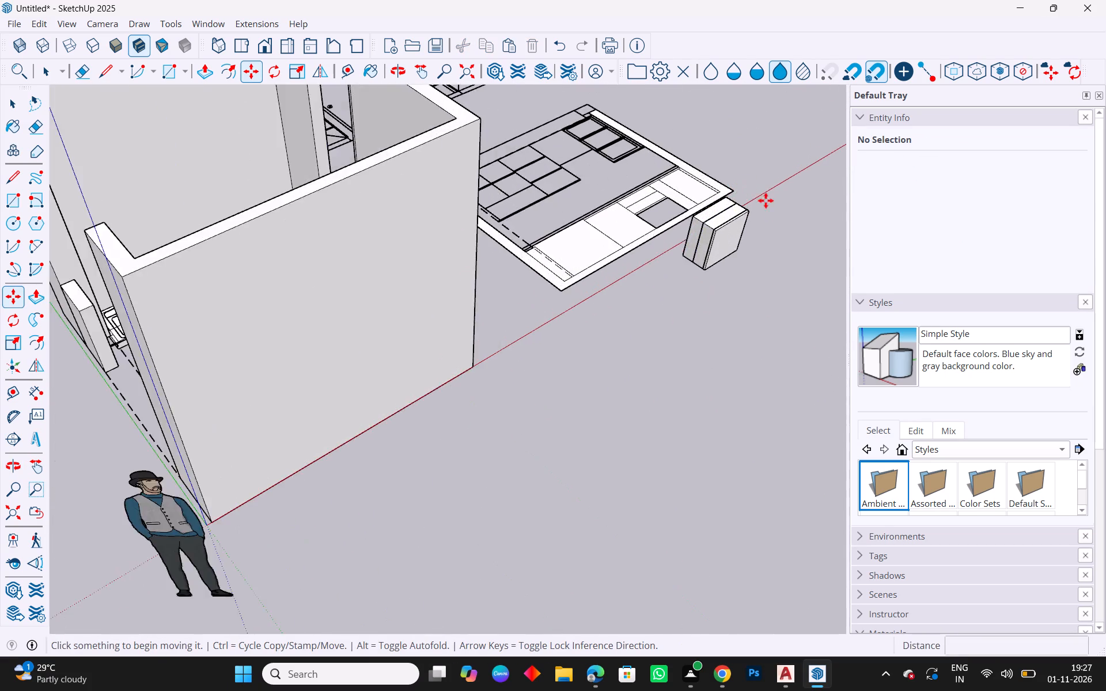
scroll(766, 200, up, 3)
key(Escape)
key(space)
middle_drag(673, 326, 785, 364)
key(Escape)
drag(751, 312, 650, 157)
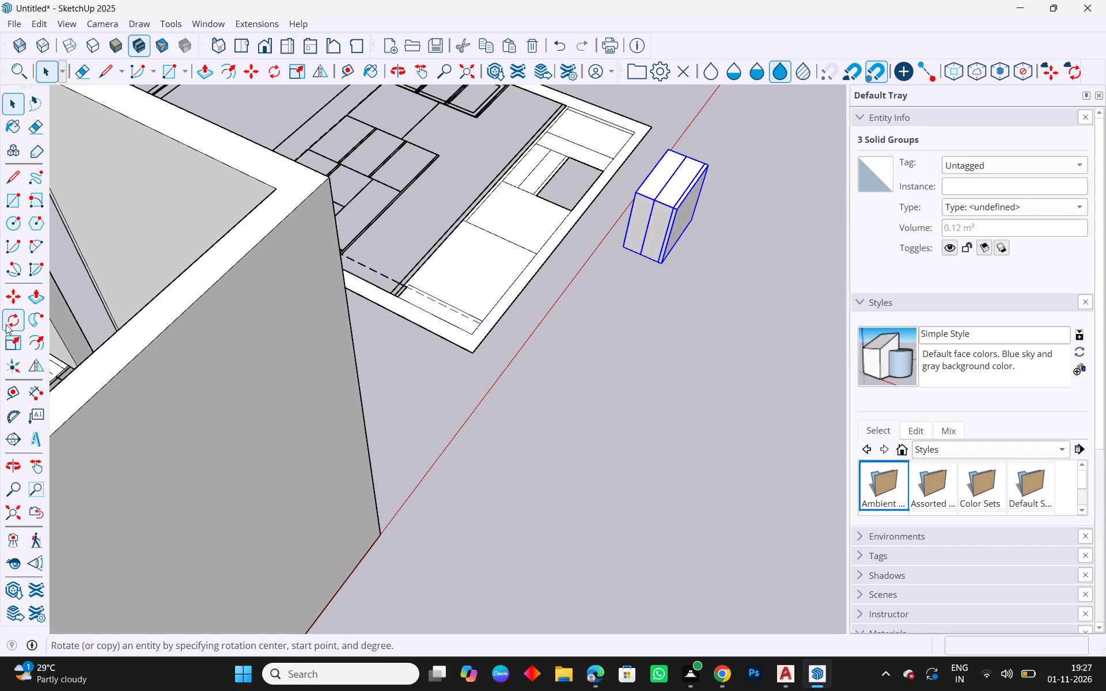
click(13, 323)
scroll(641, 254, up, 4)
drag(641, 255, 641, 249)
drag(652, 214, 658, 219)
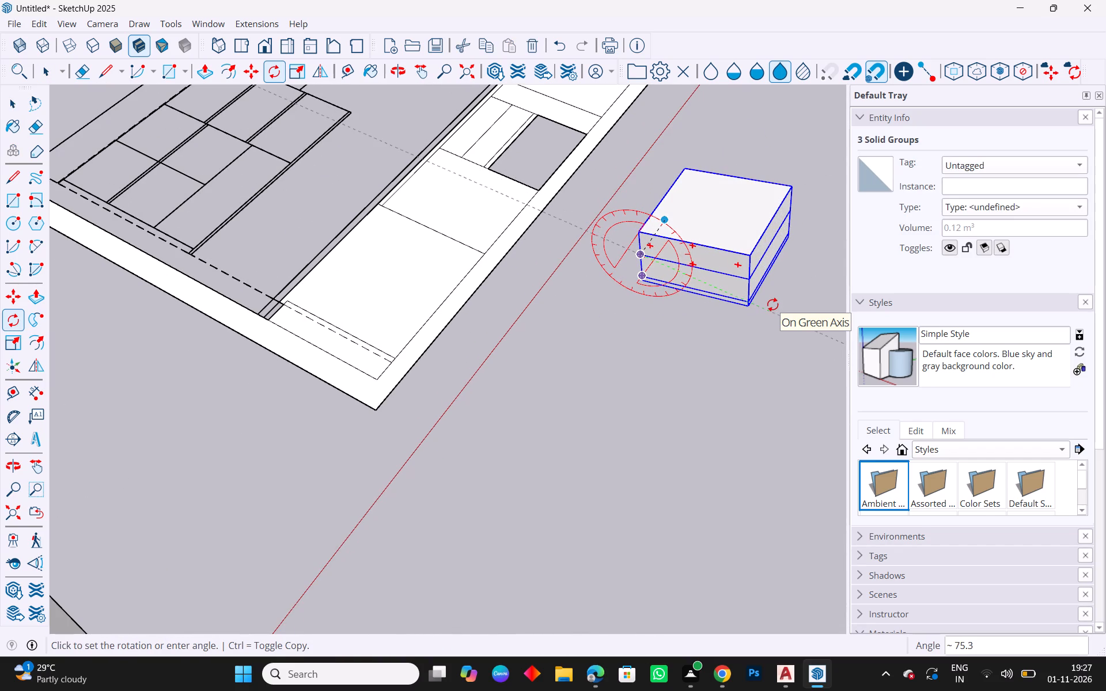
scroll(774, 312, down, 4)
middle_drag(750, 333, 828, 199)
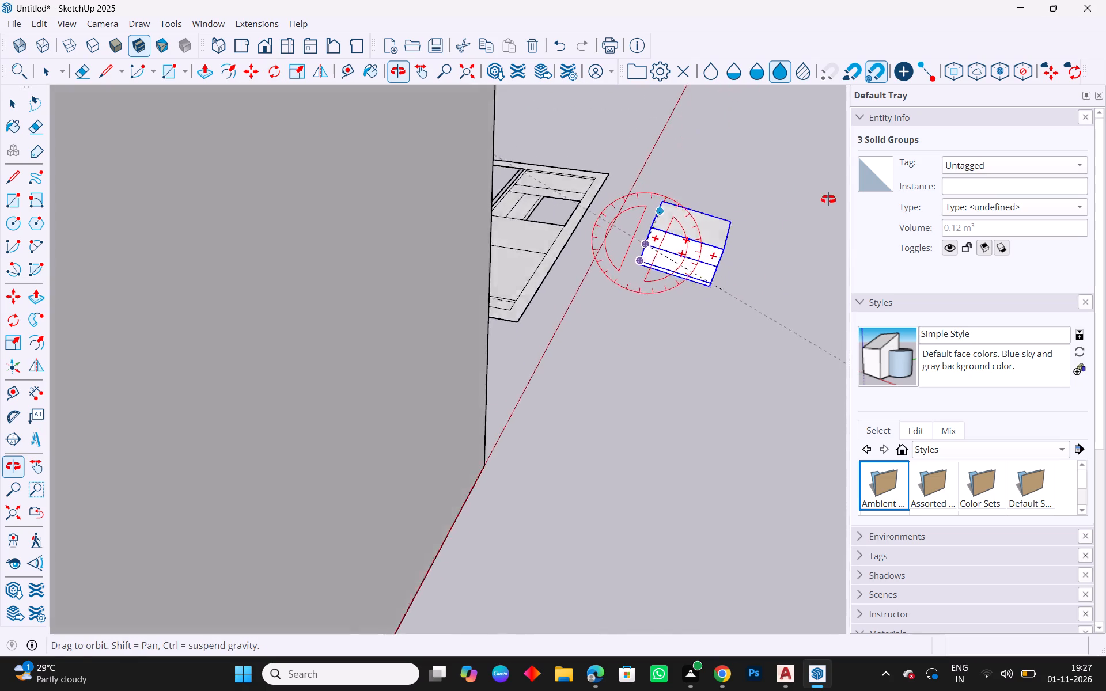
middle_drag(828, 199, 813, 112)
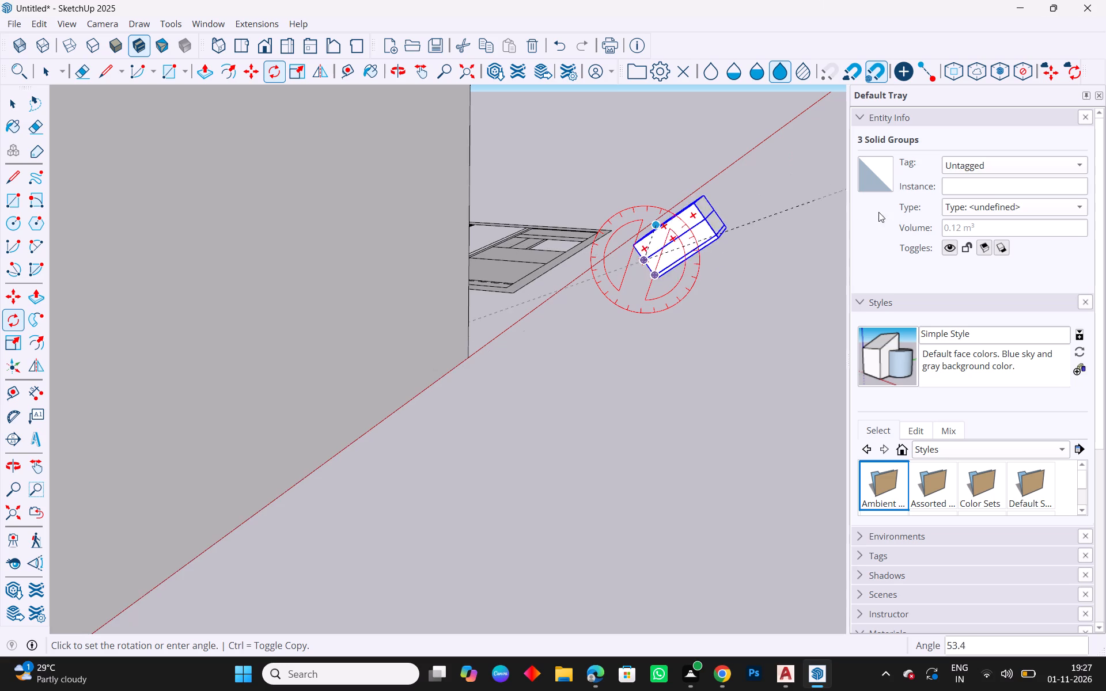
click(764, 295)
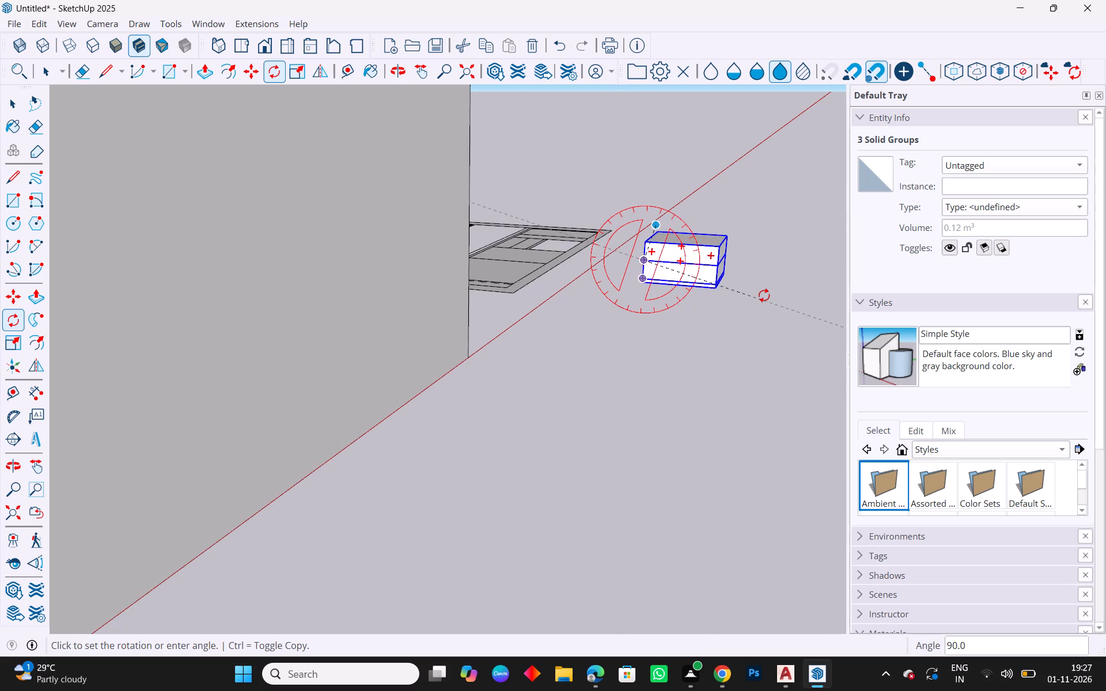
key(Escape)
Examine the rotated stack of three blocks up close from several angles.
middle_drag(744, 338, 340, 362)
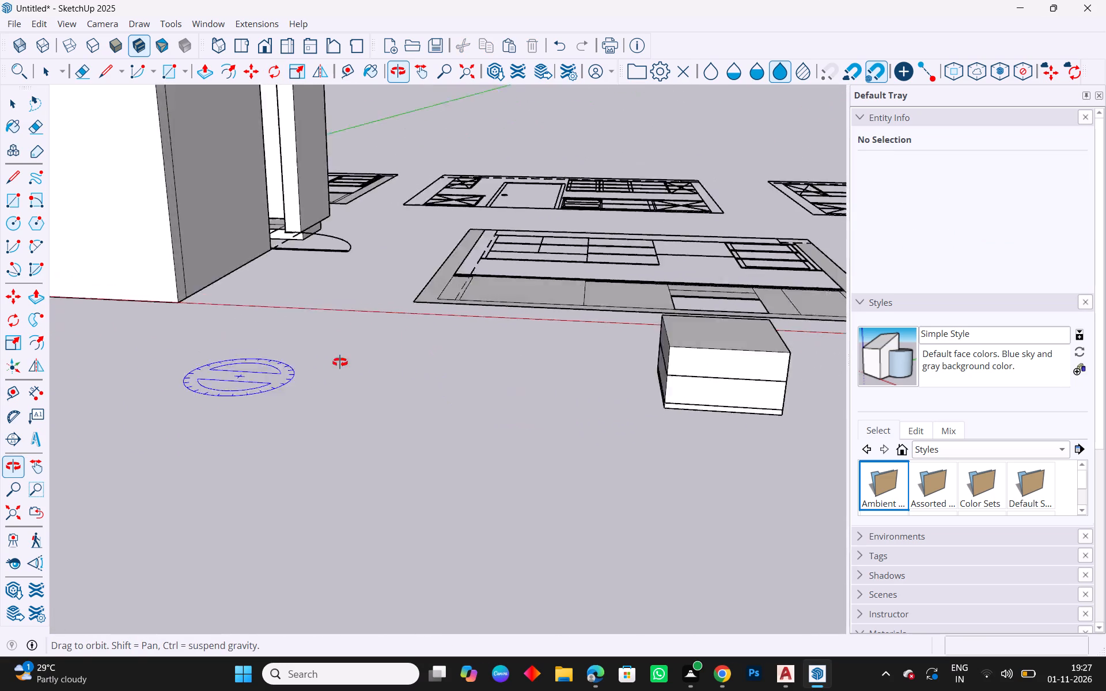
middle_drag(340, 362, 615, 386)
scroll(361, 331, down, 3)
scroll(830, 271, up, 5)
scroll(648, 282, up, 5)
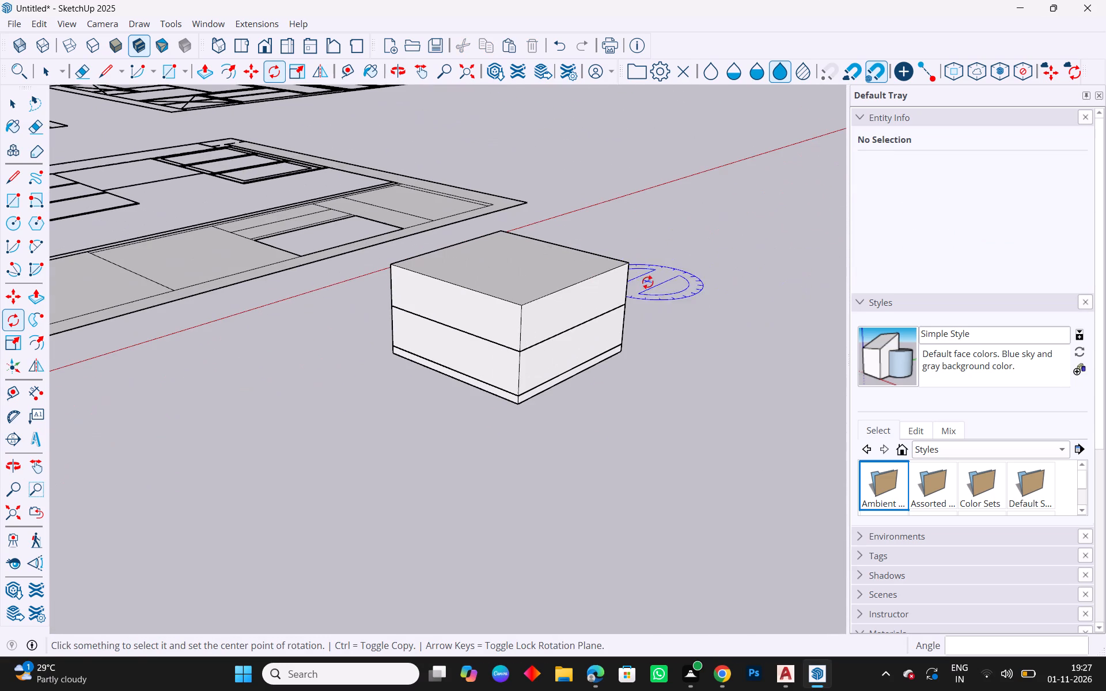
middle_drag(852, 319, 610, 369)
middle_drag(690, 343, 510, 383)
scroll(208, 407, up, 2)
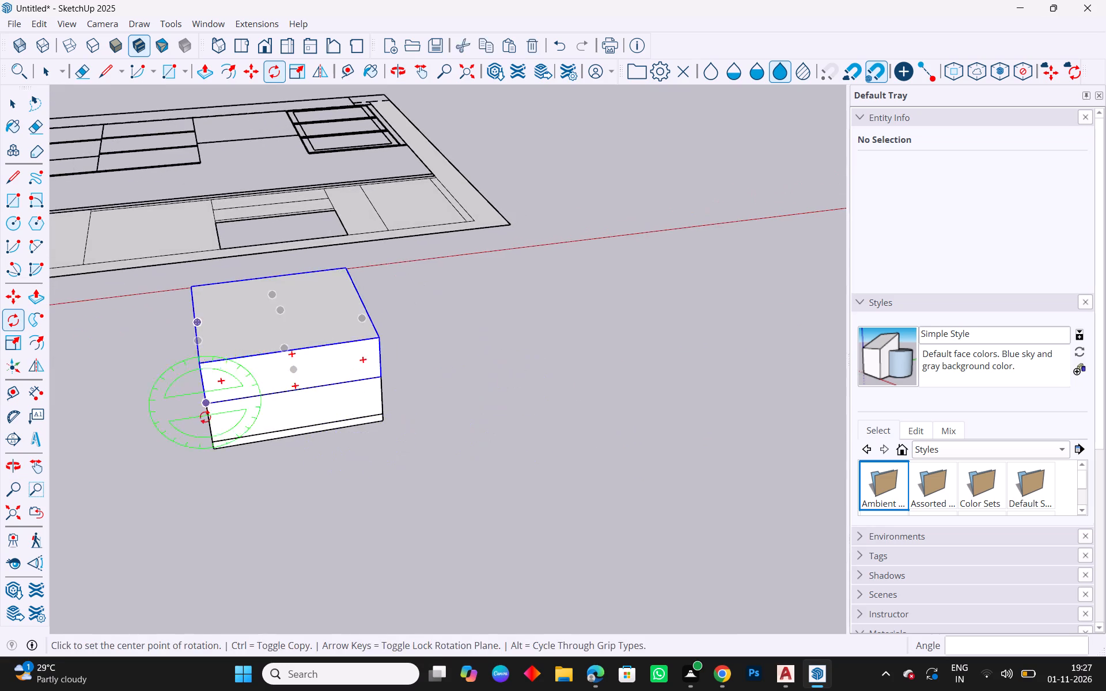
scroll(205, 417, up, 9)
scroll(328, 384, up, 5)
scroll(577, 366, down, 8)
key(Escape)
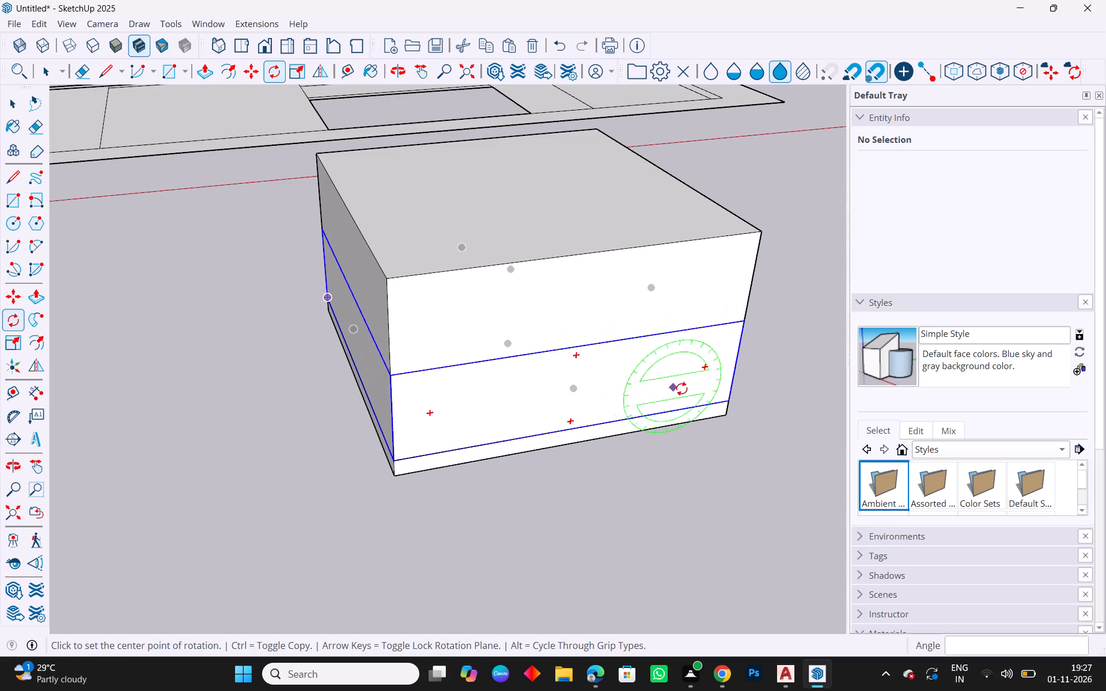
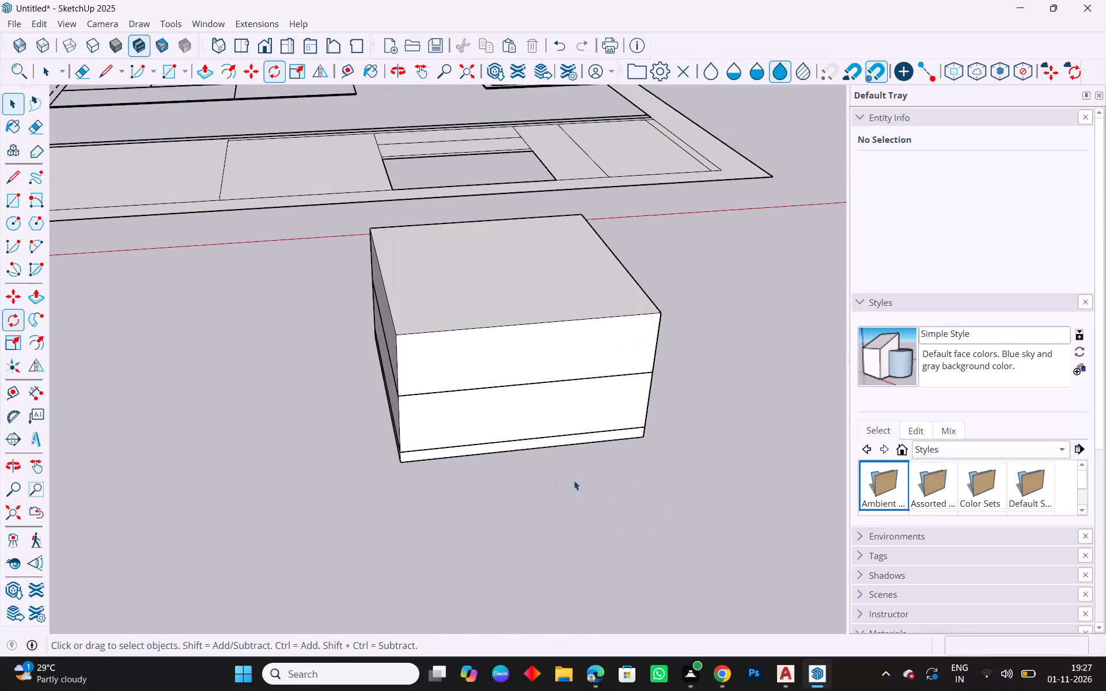
Make the thin countertop strip above the base cabinets in the separate elevation a group and open that group for editing.
scroll(611, 466, down, 9)
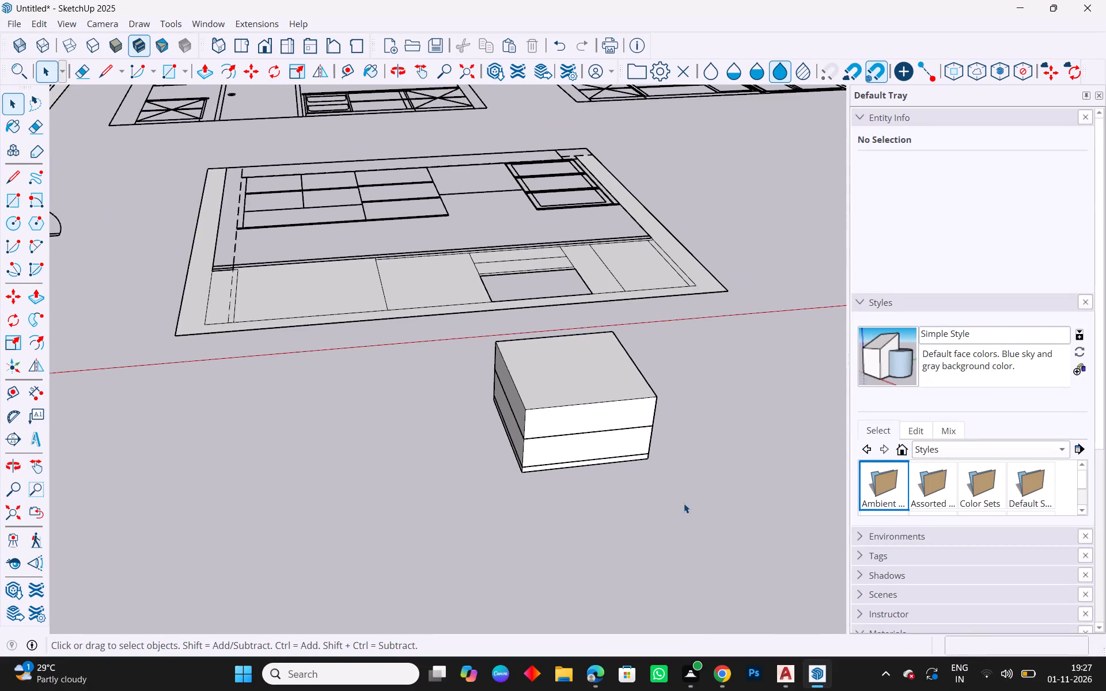
scroll(684, 503, down, 3)
scroll(443, 327, up, 7)
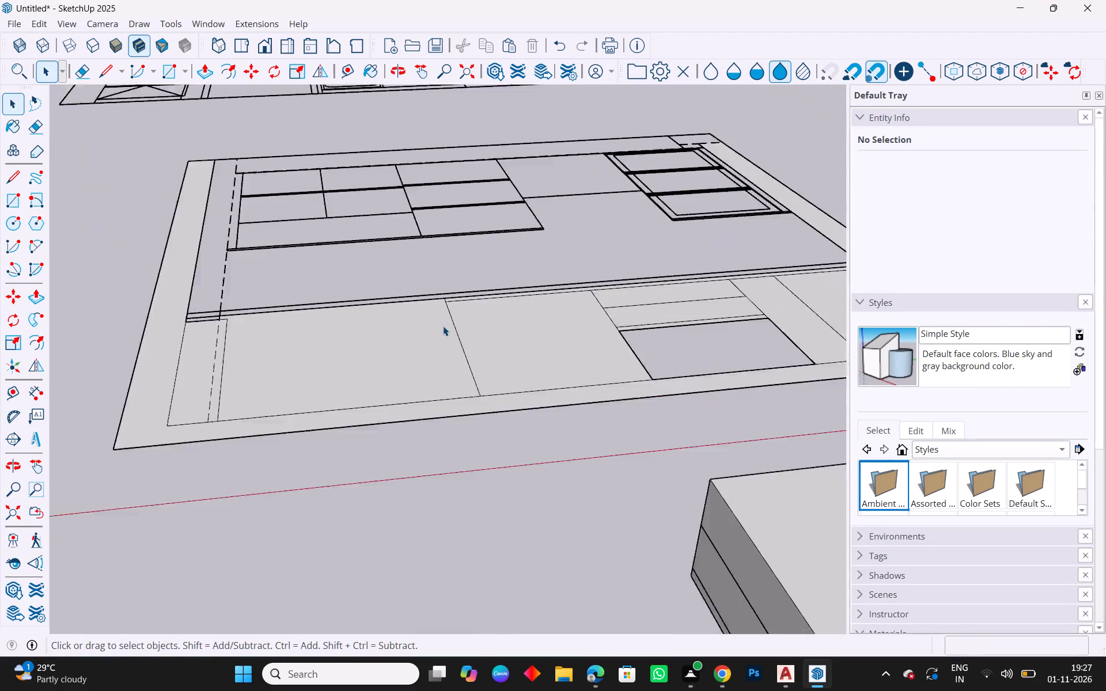
scroll(443, 326, up, 2)
middle_drag(540, 343, 518, 523)
scroll(461, 425, up, 4)
scroll(438, 441, down, 8)
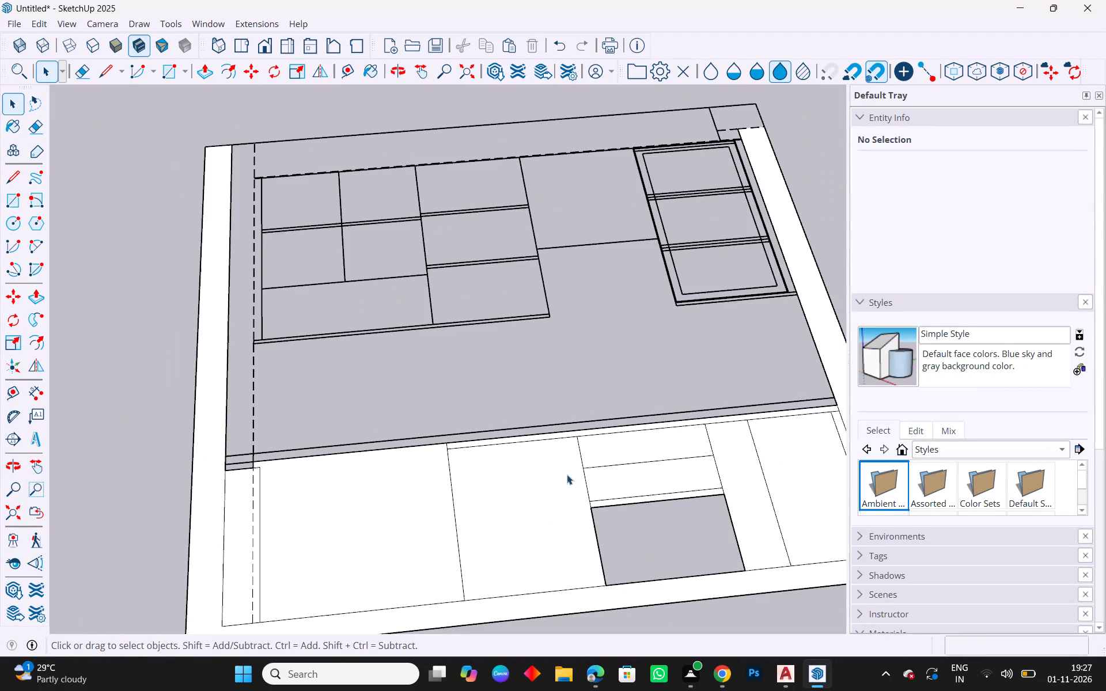
middle_drag(670, 426, 668, 436)
scroll(710, 428, up, 2)
click(717, 424)
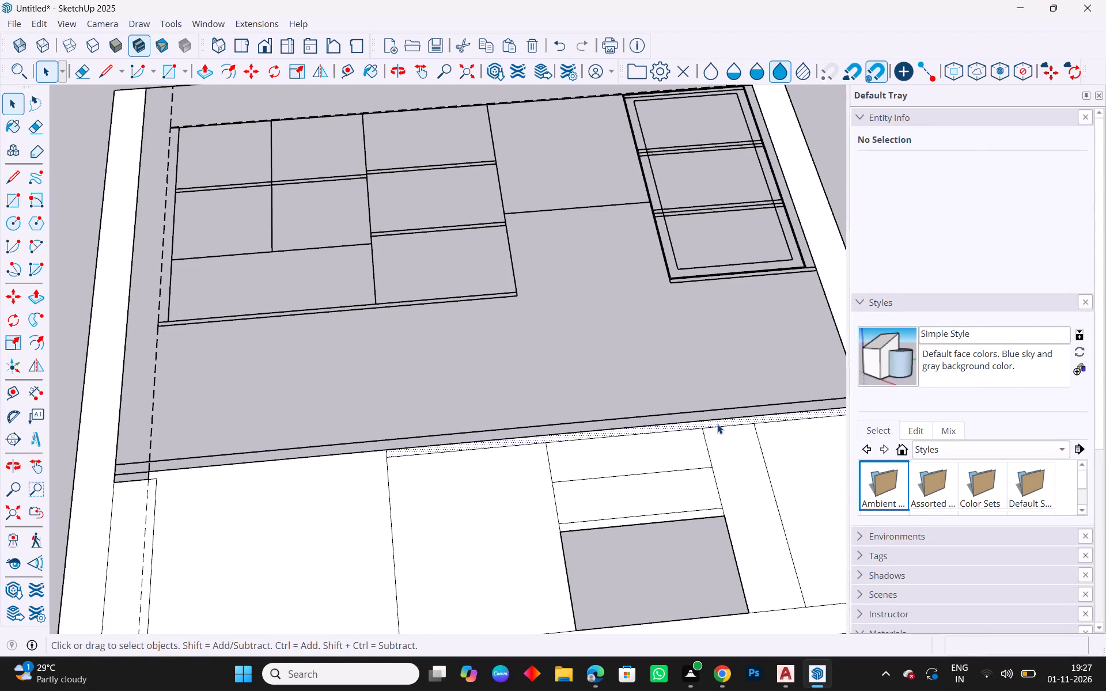
right_click(715, 424)
click(771, 259)
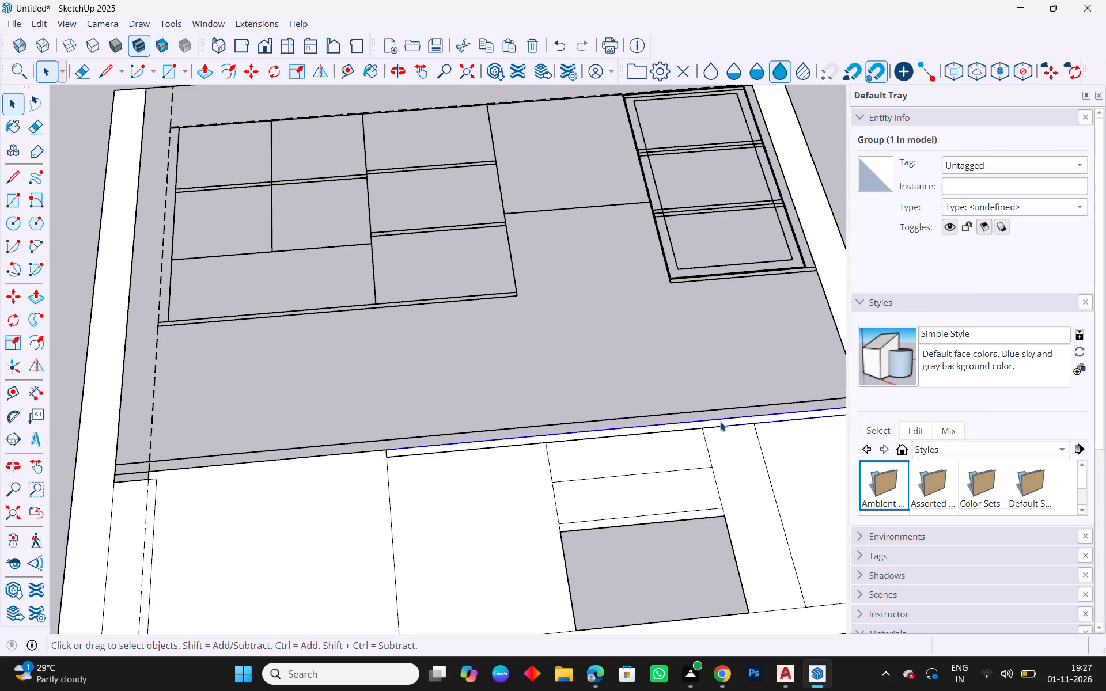
double_click(721, 423)
key(p)
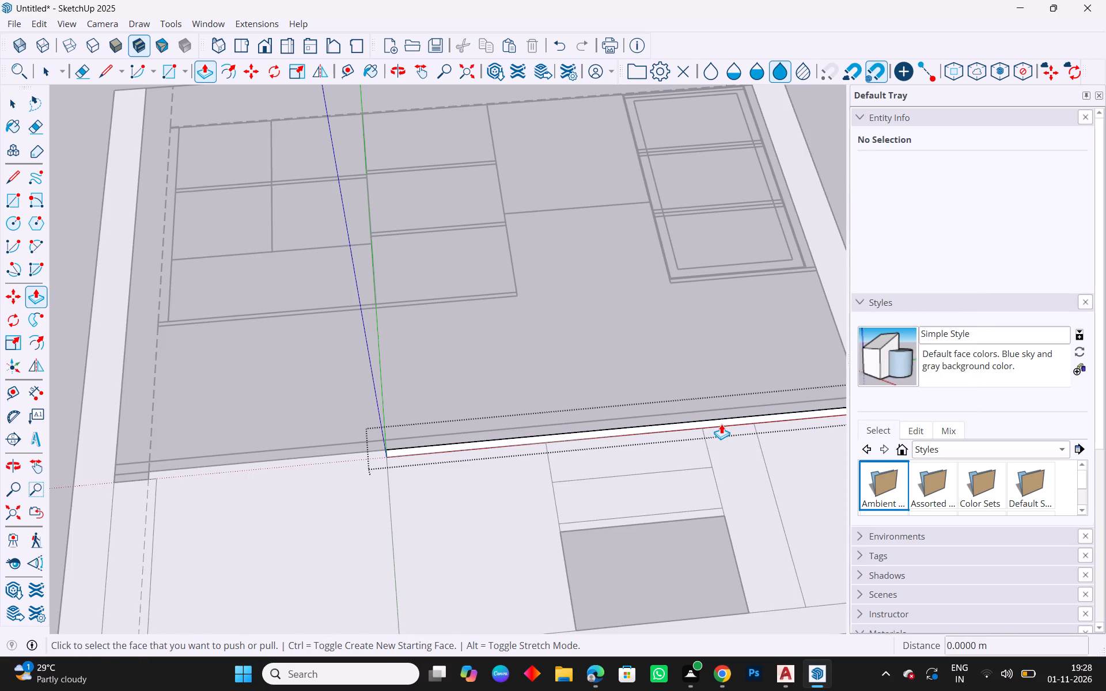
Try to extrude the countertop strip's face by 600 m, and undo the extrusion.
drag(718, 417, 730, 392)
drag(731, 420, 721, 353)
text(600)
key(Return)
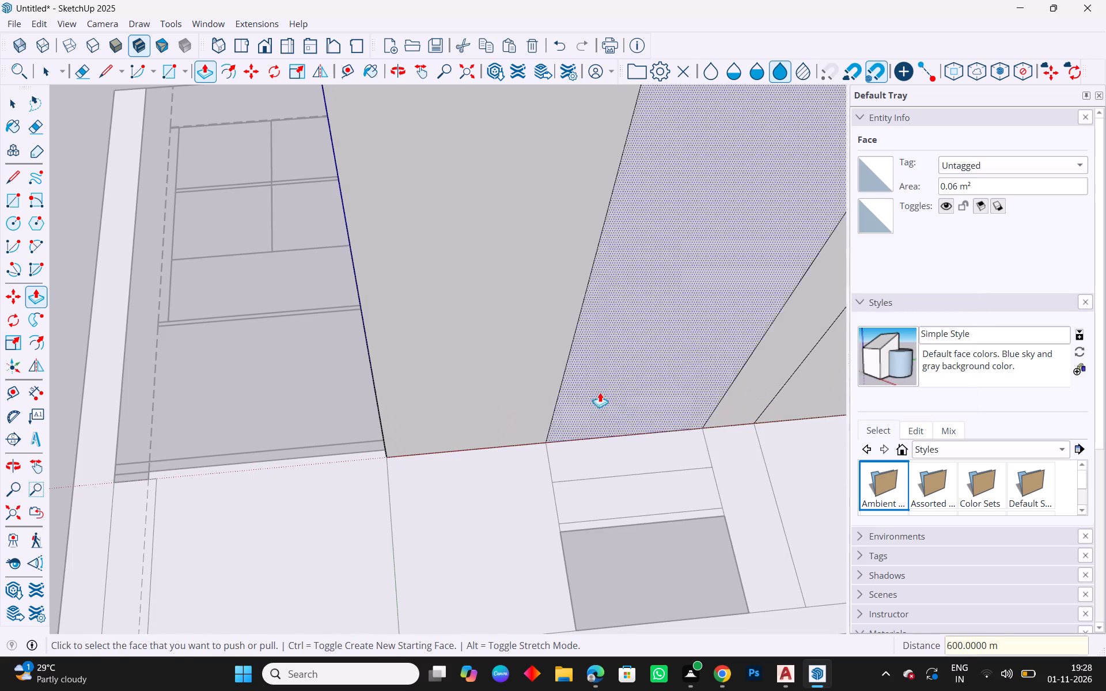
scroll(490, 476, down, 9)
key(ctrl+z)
Extrude the countertop strip's face 600 mm up out of the elevation and leave its group.
scroll(551, 504, up, 7)
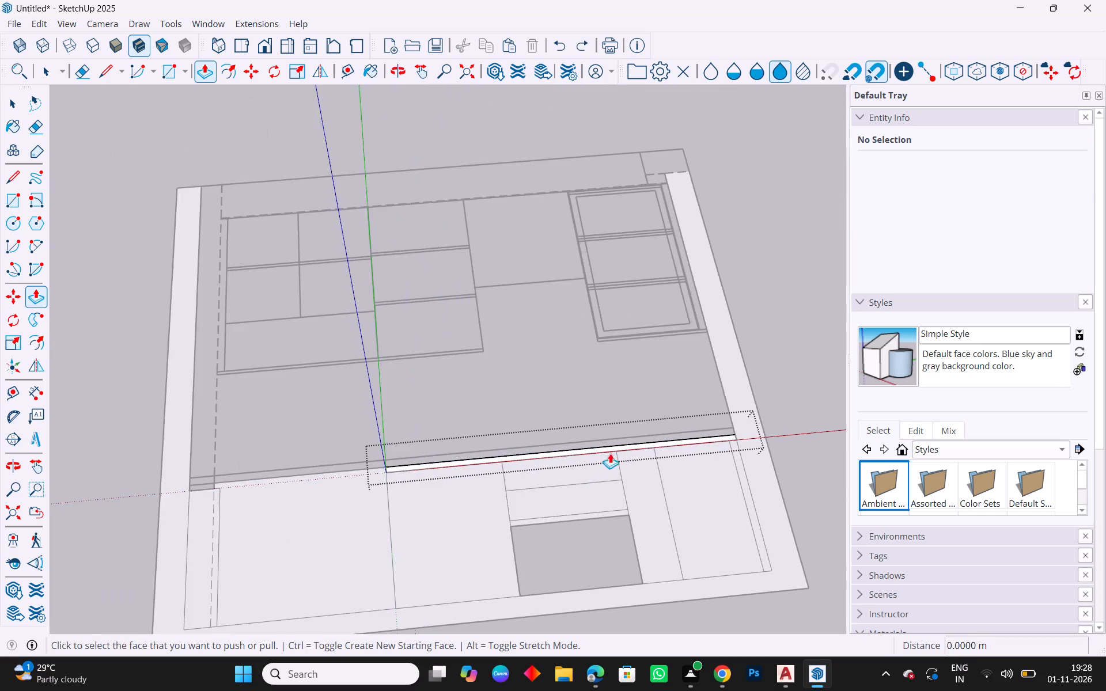
scroll(610, 453, up, 8)
drag(646, 443, 638, 380)
key(5)
key(BackSpace)
text(600mm)
key(Return)
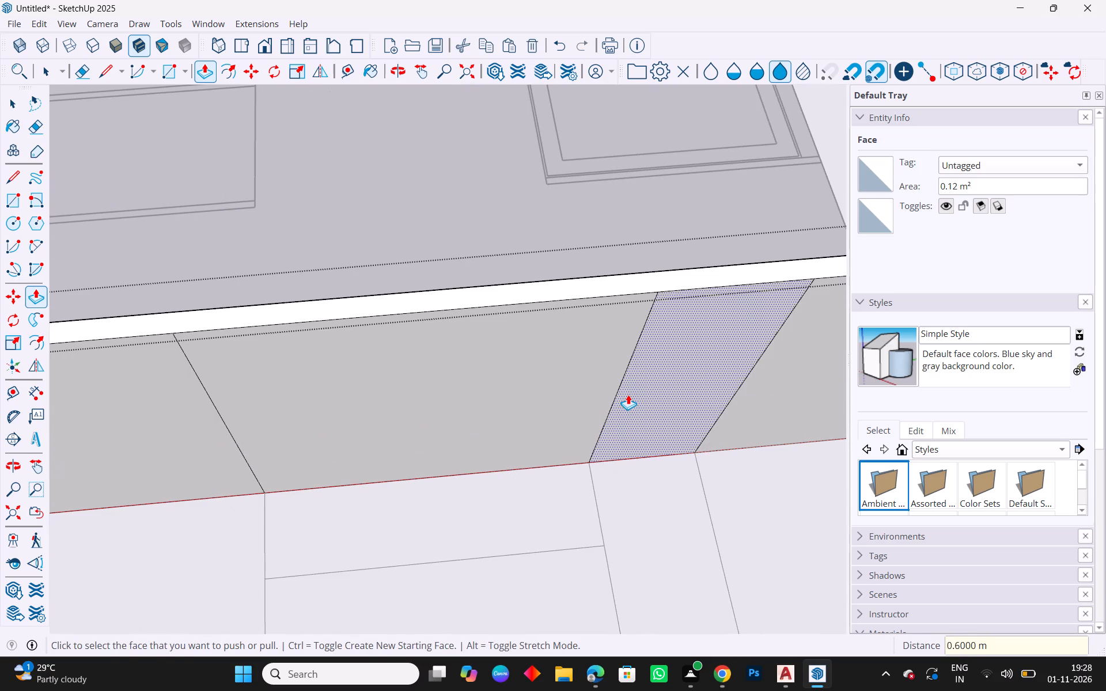
scroll(453, 445, down, 14)
key(Escape)
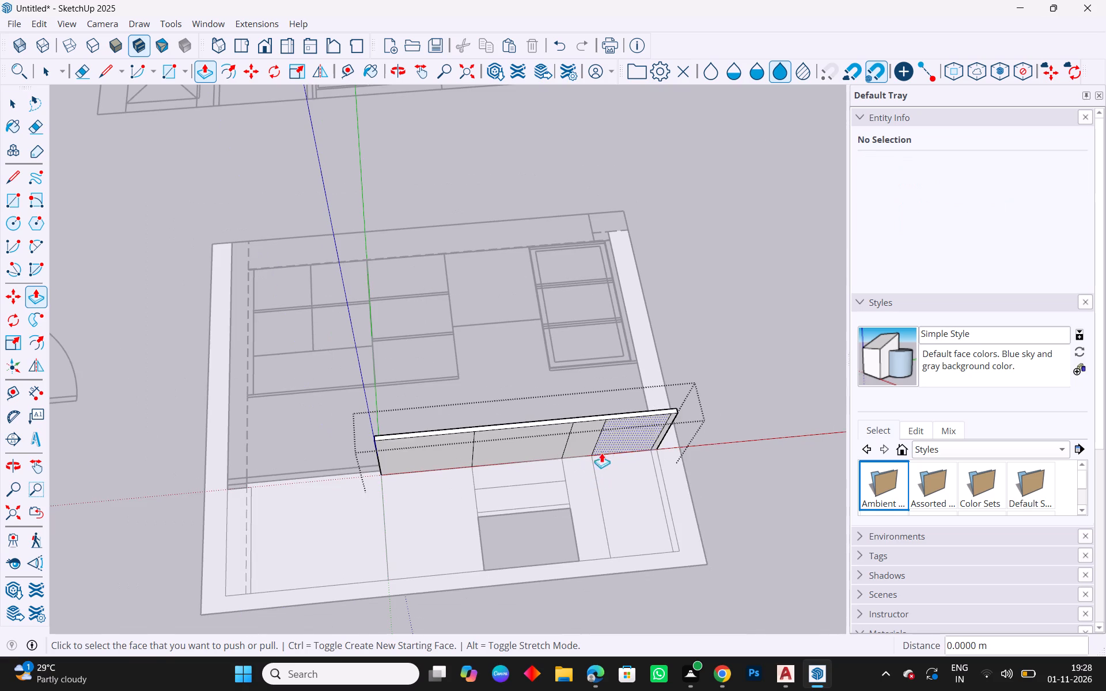
key(Escape)
key(space)
scroll(618, 437, up, 4)
key(Escape)
Copy the extruded countertop group and paste the copy on the open ground beside the elevation.
click(639, 439)
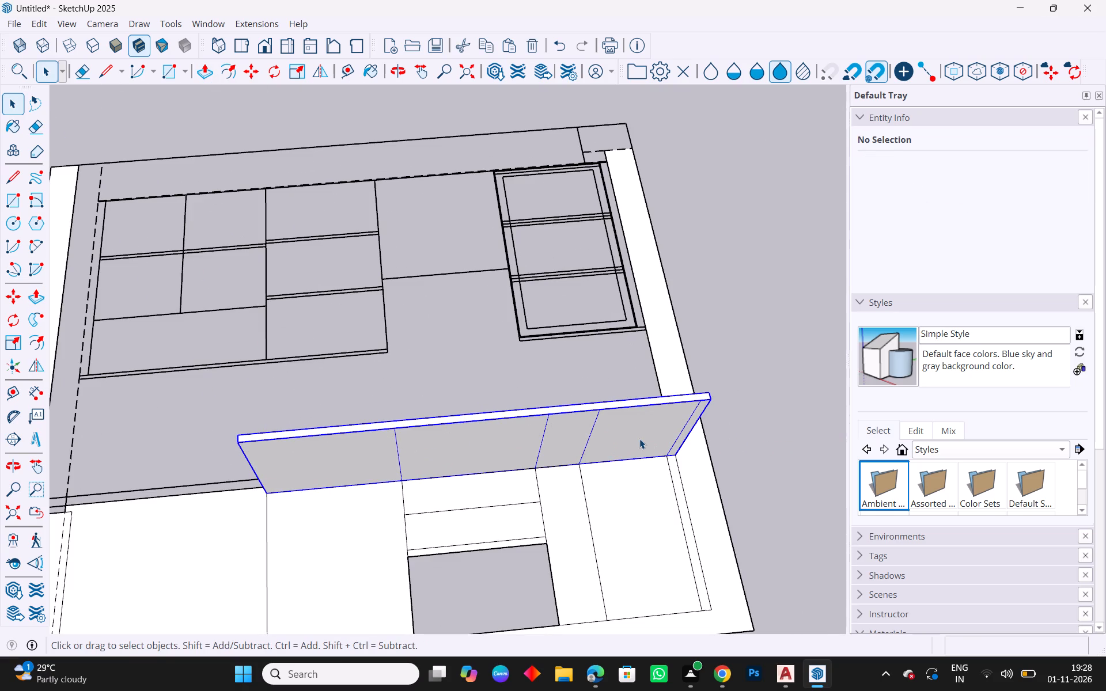
key(ctrl+c)
scroll(412, 478, down, 9)
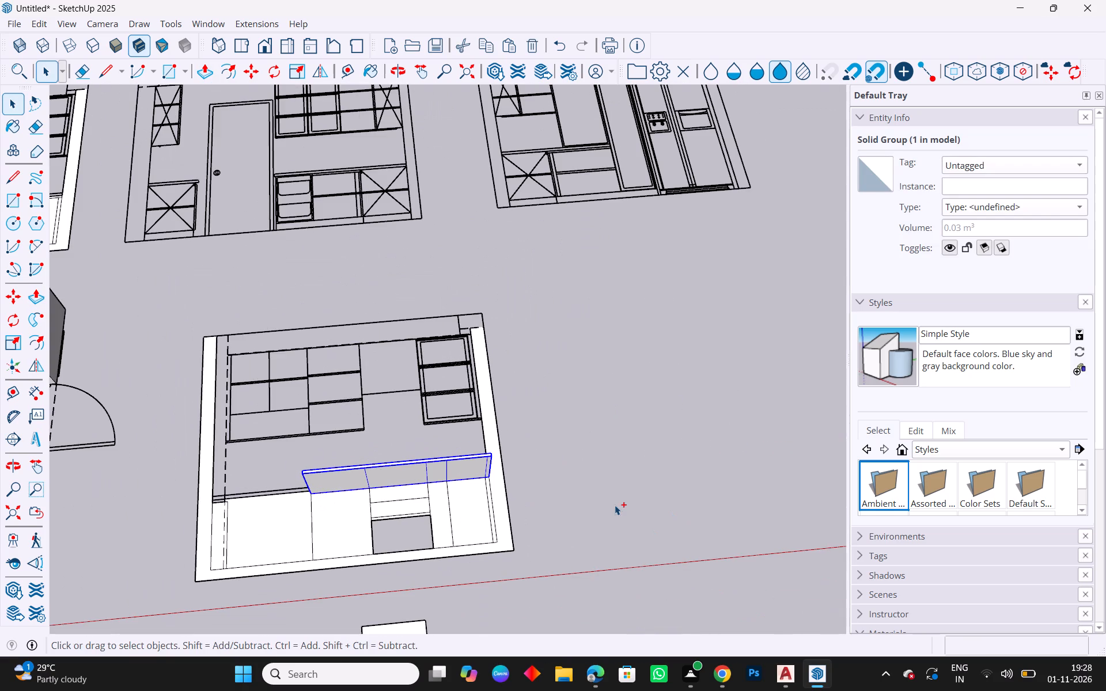
key(ctrl+v)
click(597, 506)
key(Escape)
scroll(733, 498, up, 9)
key(Escape)
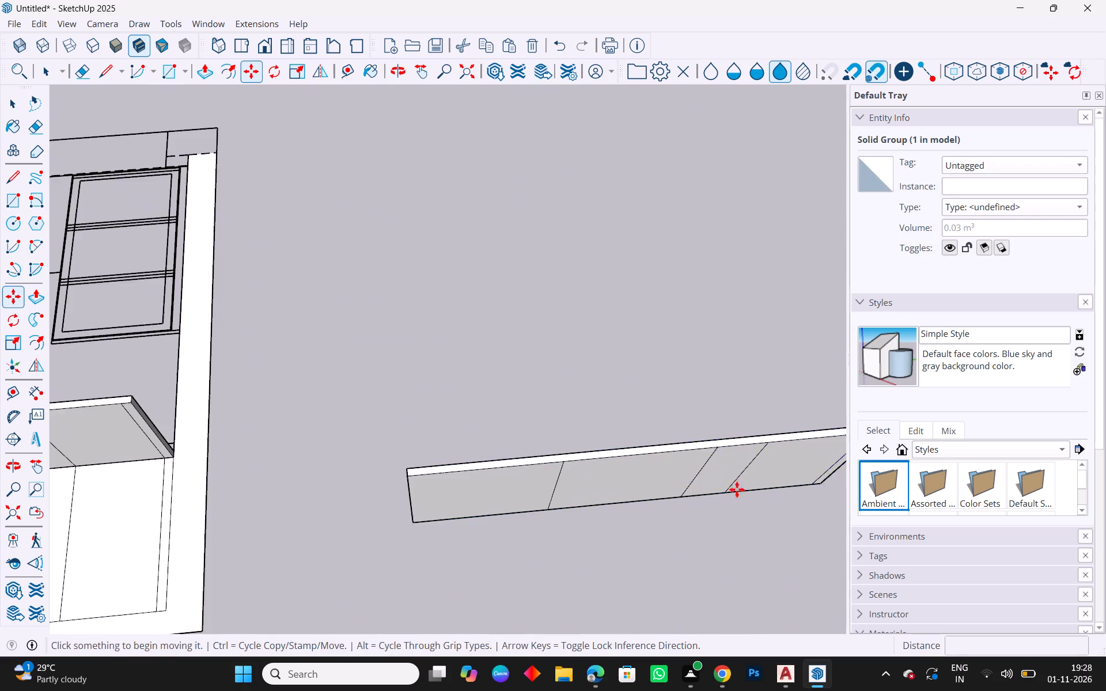
middle_drag(741, 495, 675, 325)
key(Escape)
key(space)
Erase the dividing lines across the long face of the copied countertop, including the one near its end, and leave its group.
click(686, 450)
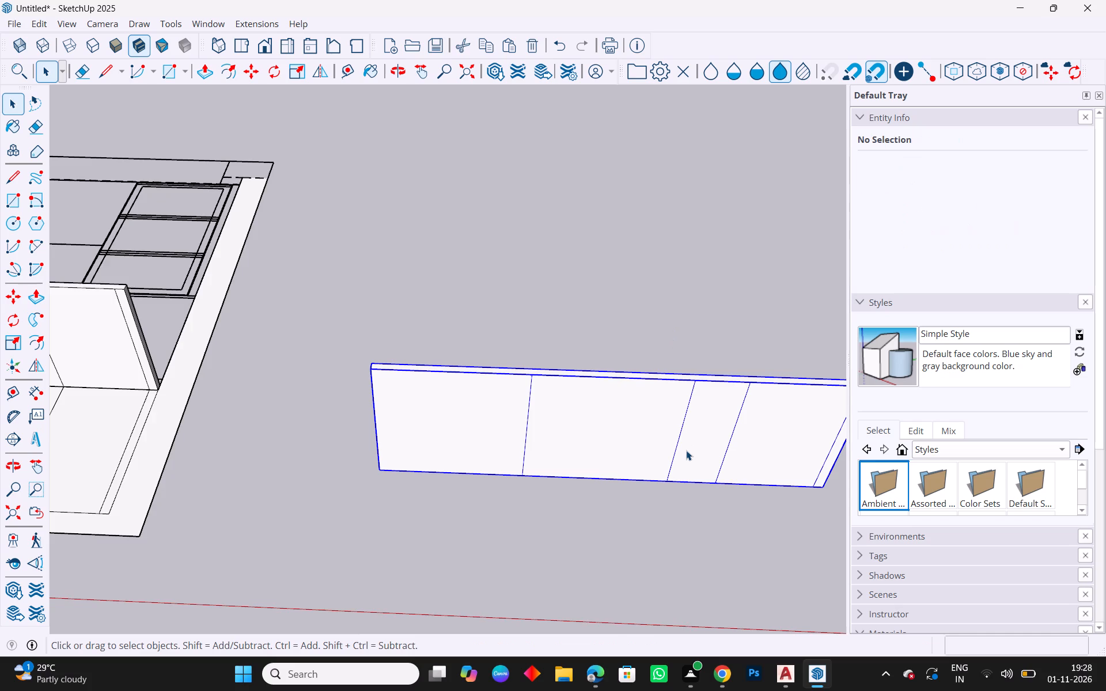
double_click(686, 450)
click(40, 130)
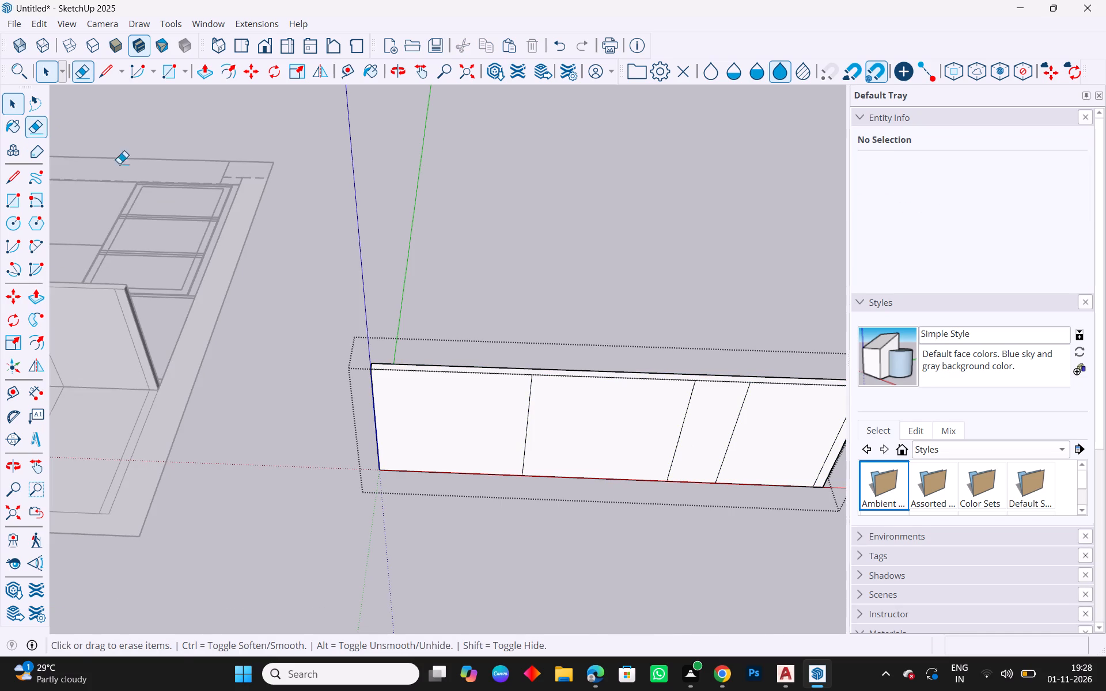
drag(756, 412, 512, 428)
scroll(362, 394, down, 4)
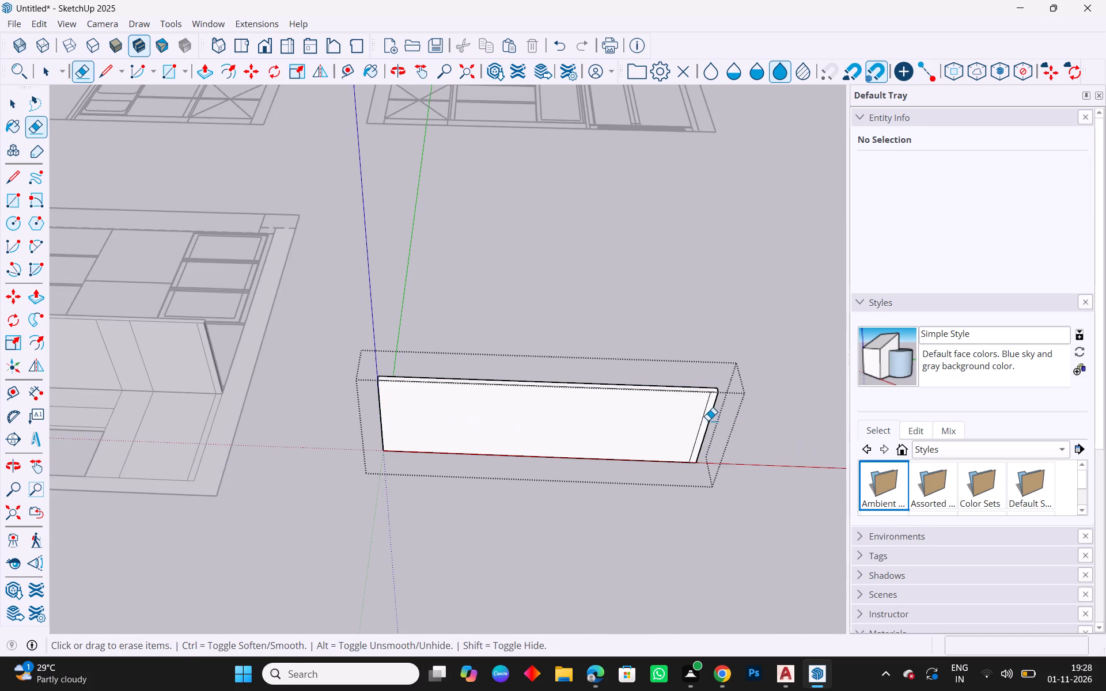
scroll(744, 410, up, 15)
drag(702, 403, 554, 394)
scroll(764, 398, down, 7)
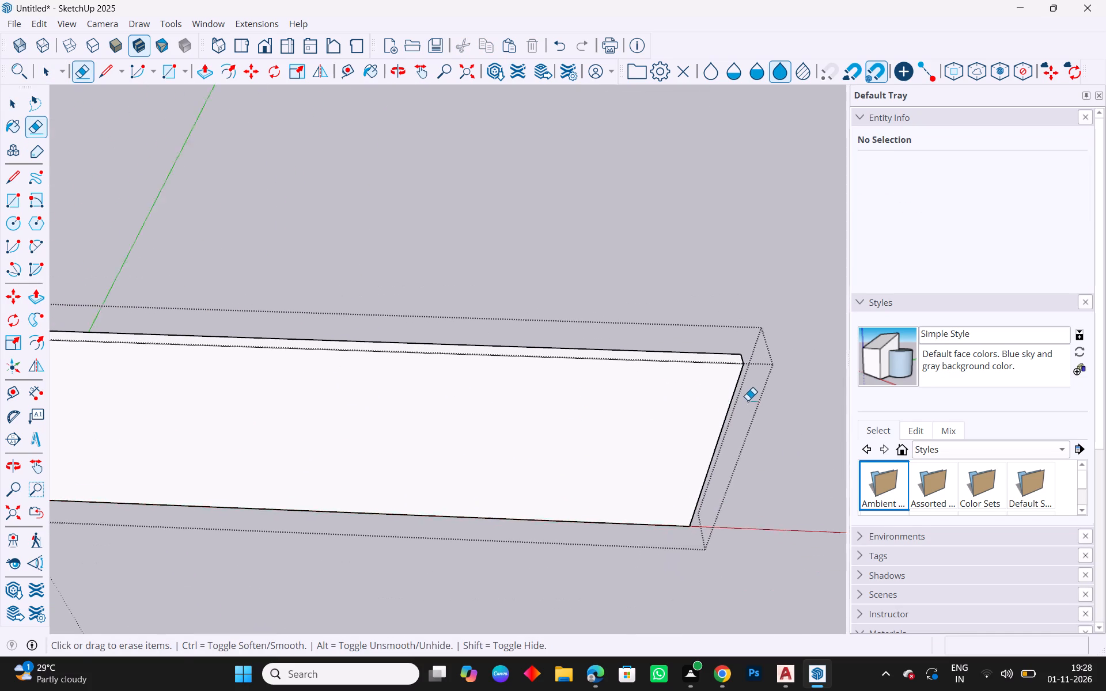
scroll(748, 400, down, 8)
middle_drag(793, 397, 816, 597)
scroll(614, 232, down, 9)
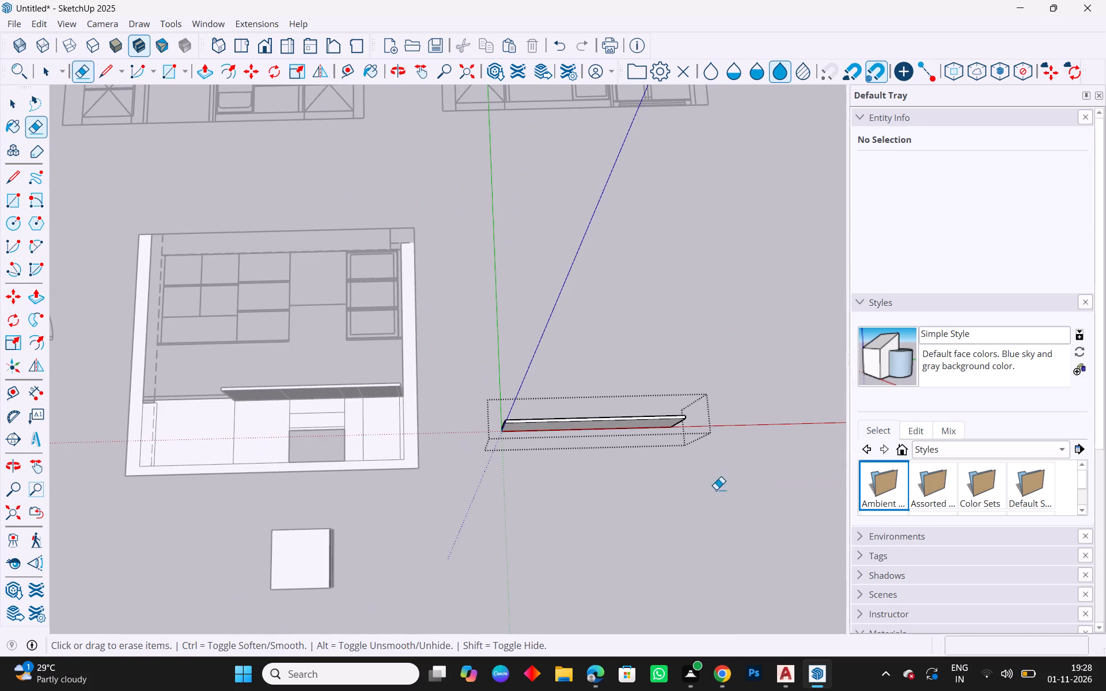
key(Escape)
key(space)
click(631, 501)
key(Escape)
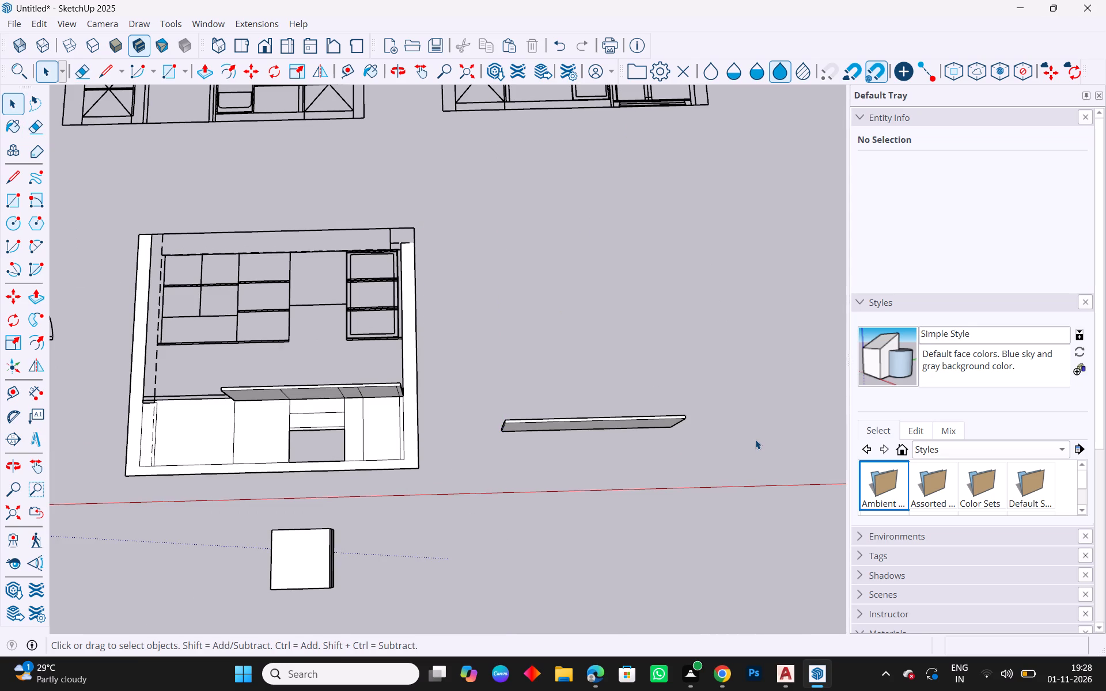
Examine the base-cabinet elevation, the countertop copy and the kitchen room from several angles and distances.
scroll(531, 413, down, 1)
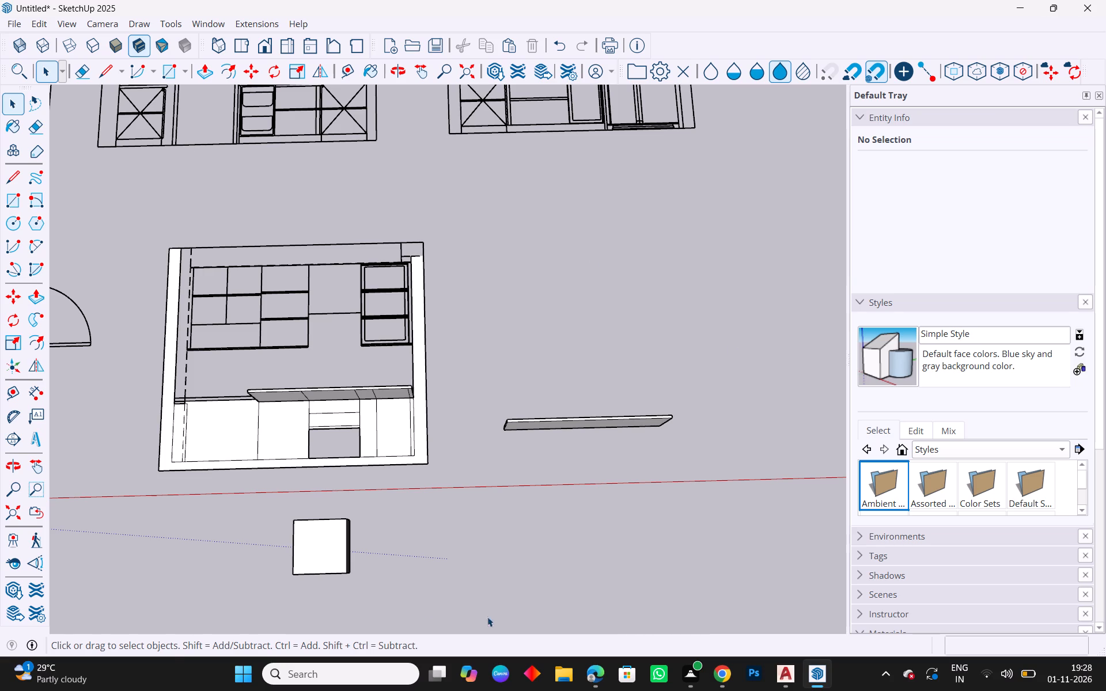
middle_drag(381, 564, 689, 519)
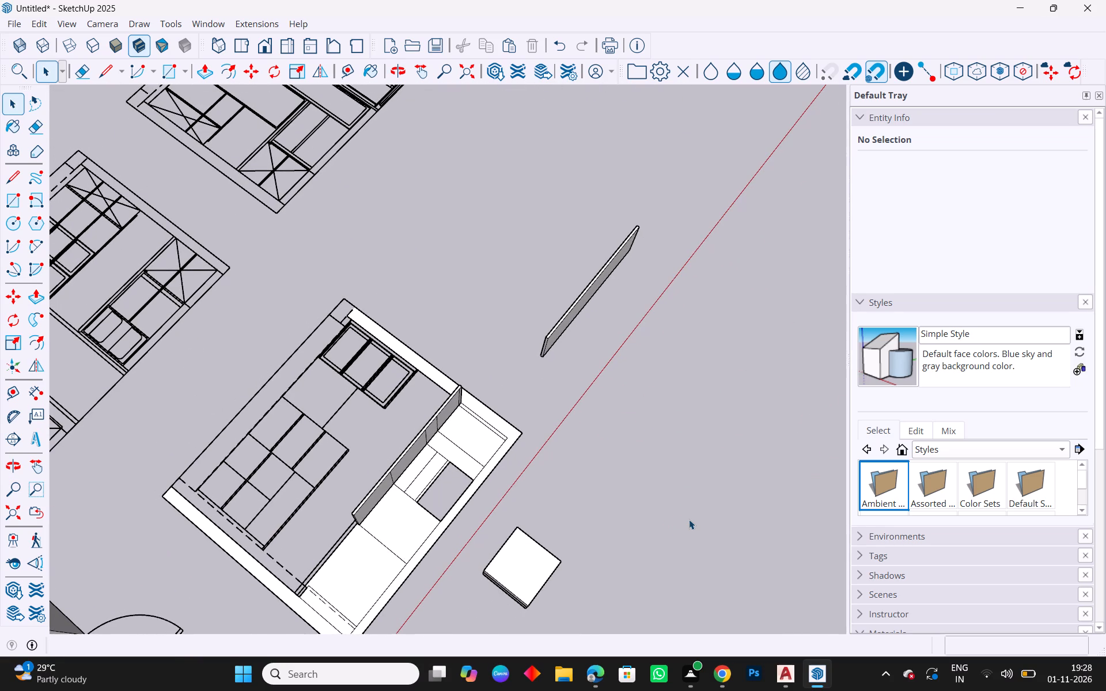
scroll(430, 422, up, 4)
scroll(474, 444, up, 4)
middle_drag(480, 451, 494, 455)
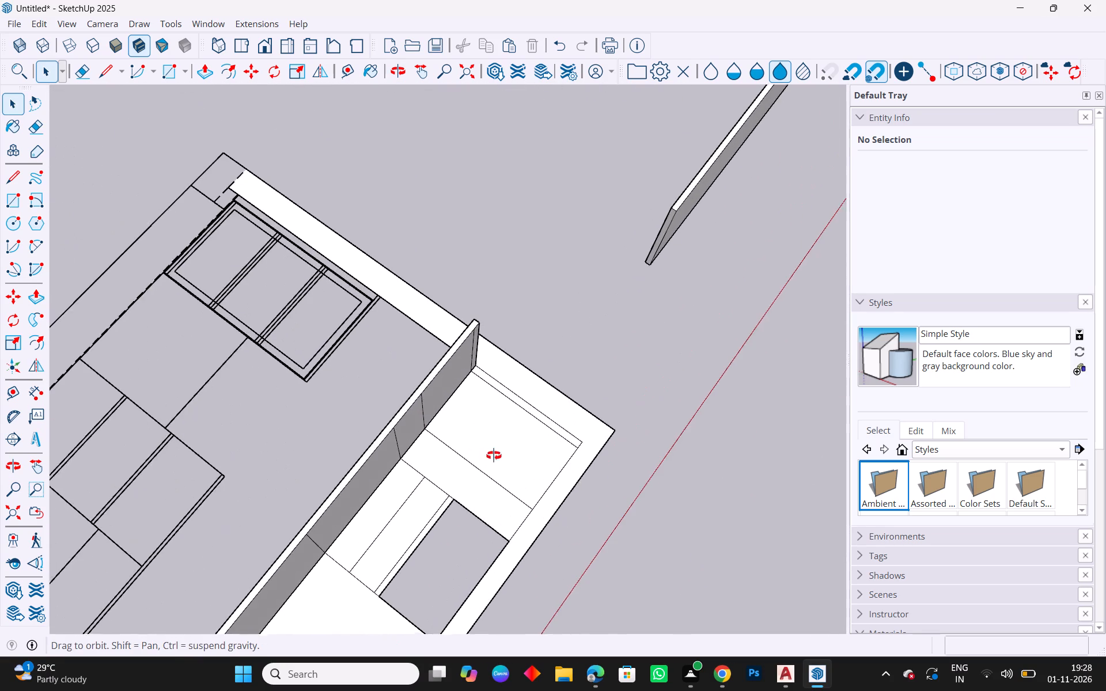
middle_drag(494, 455, 843, 411)
middle_drag(705, 419, 366, 462)
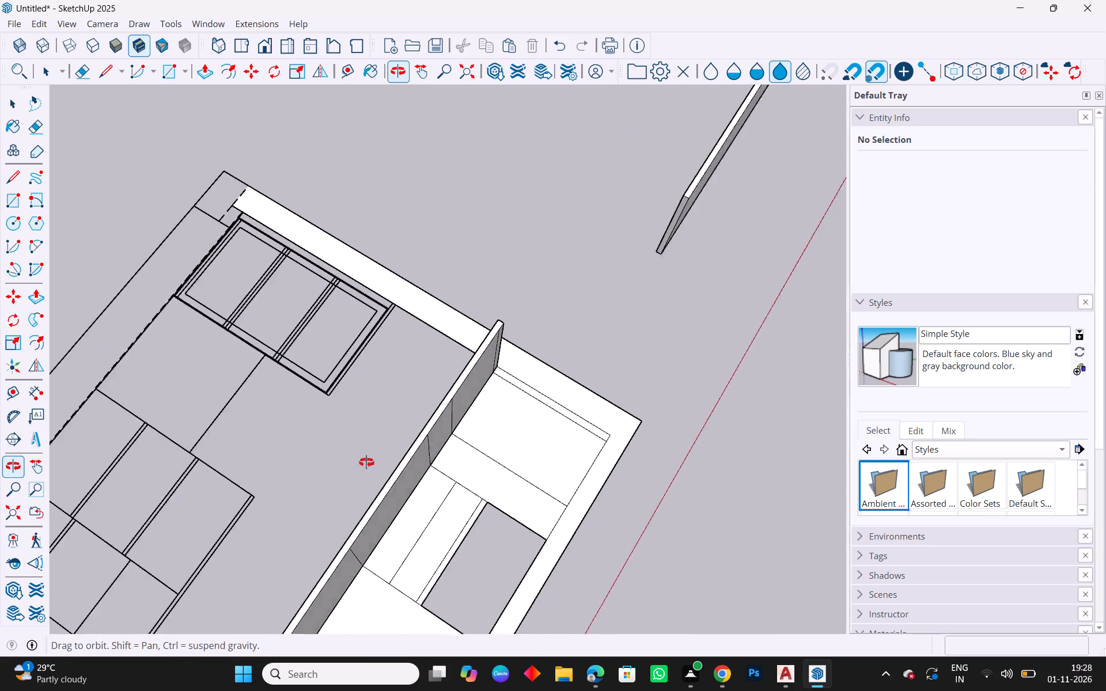
middle_drag(366, 462, 81, 476)
scroll(390, 493, up, 1)
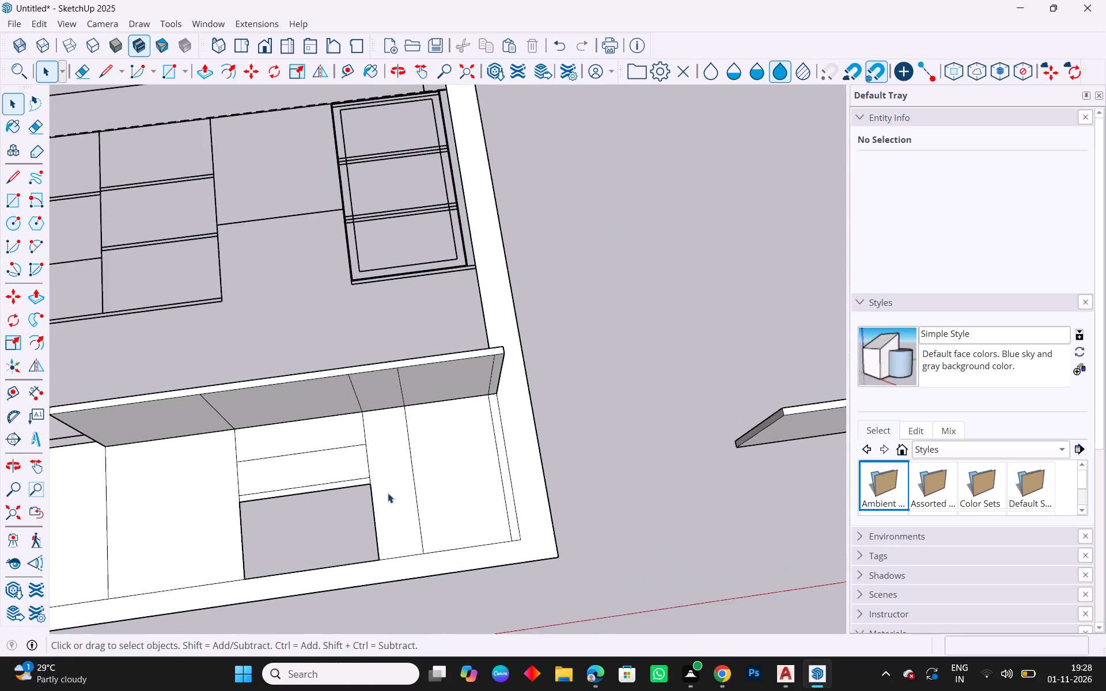
scroll(388, 493, up, 1)
scroll(461, 468, down, 20)
scroll(461, 468, down, 5)
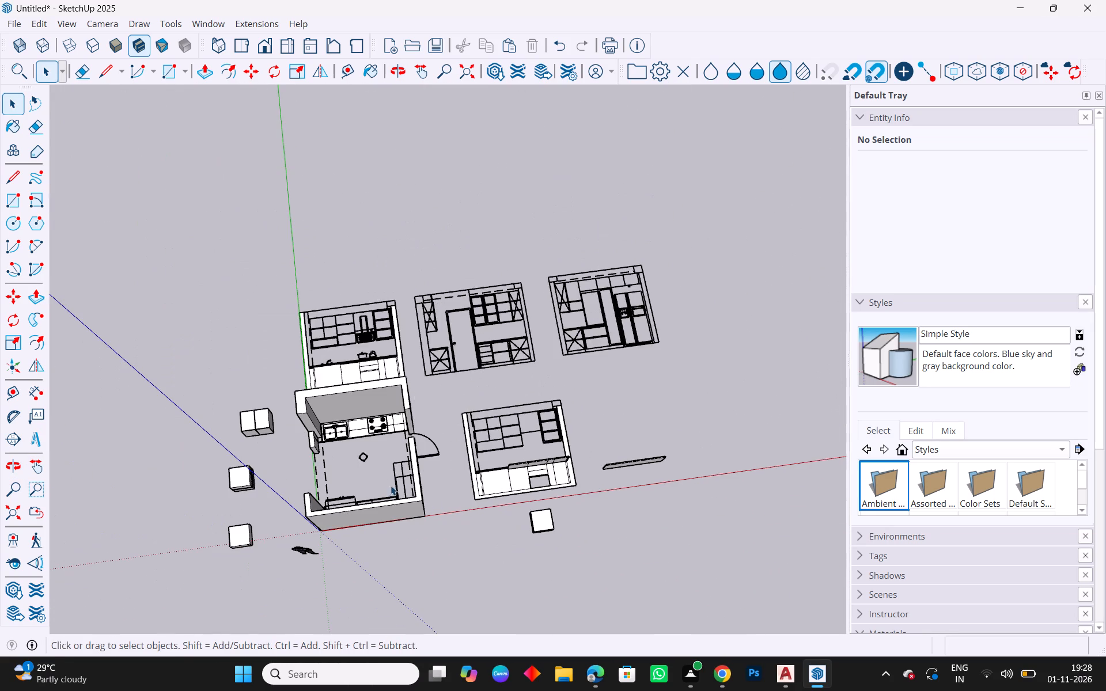
middle_drag(382, 476, 268, 479)
scroll(482, 488, up, 8)
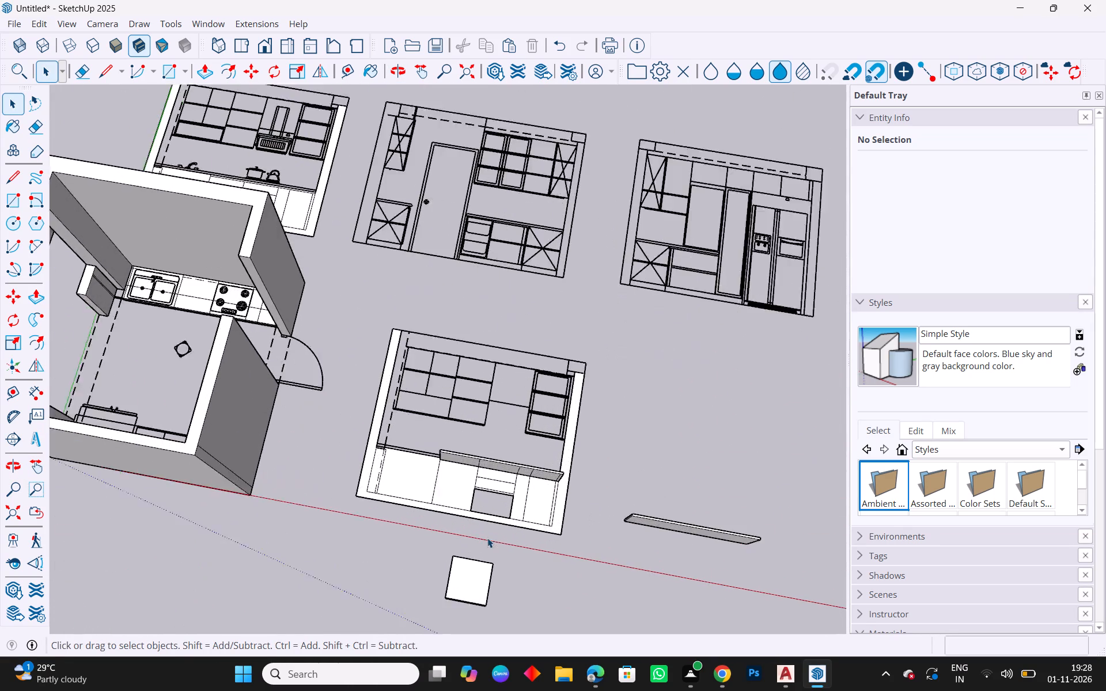
scroll(487, 538, up, 5)
scroll(550, 508, up, 5)
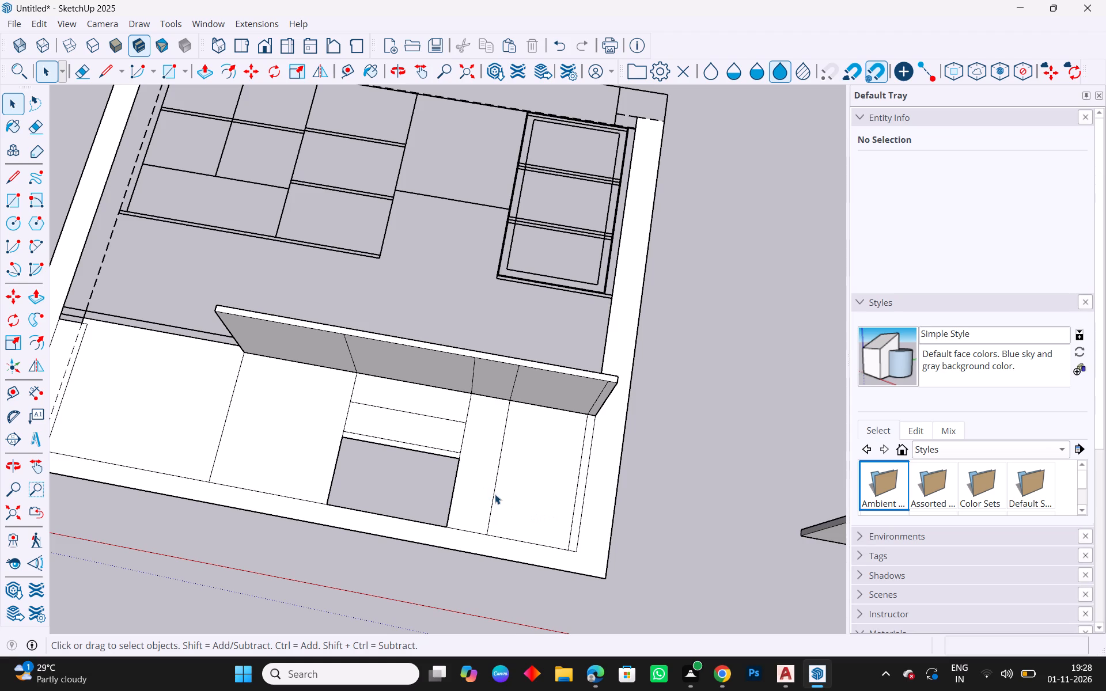
scroll(746, 473, down, 17)
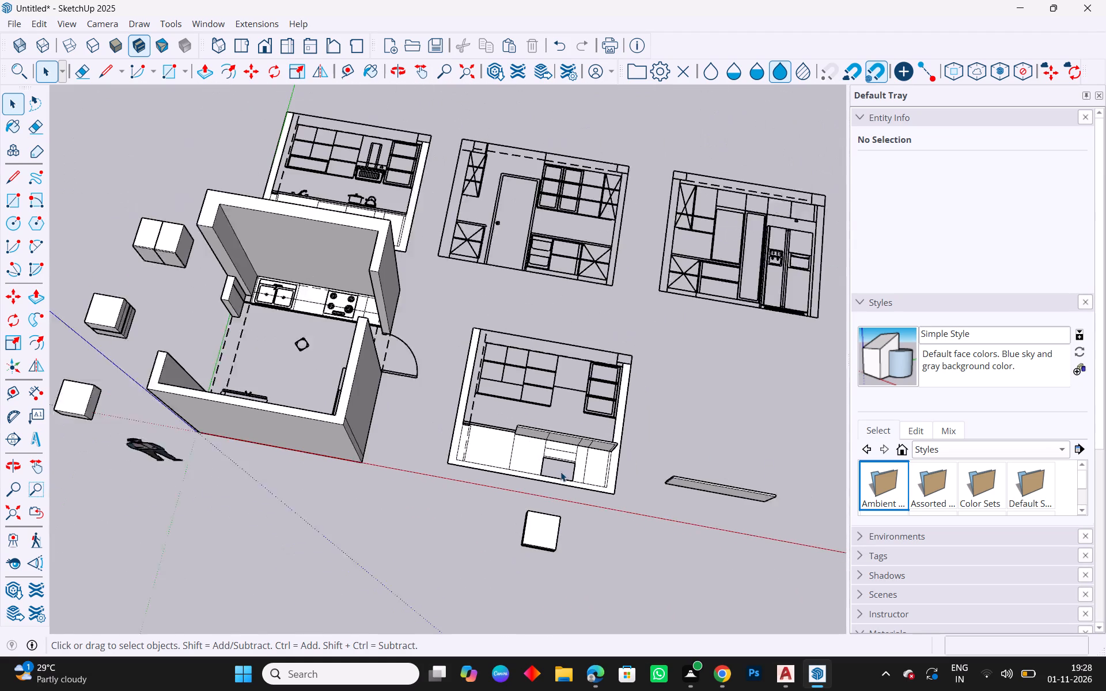
scroll(328, 309, up, 5)
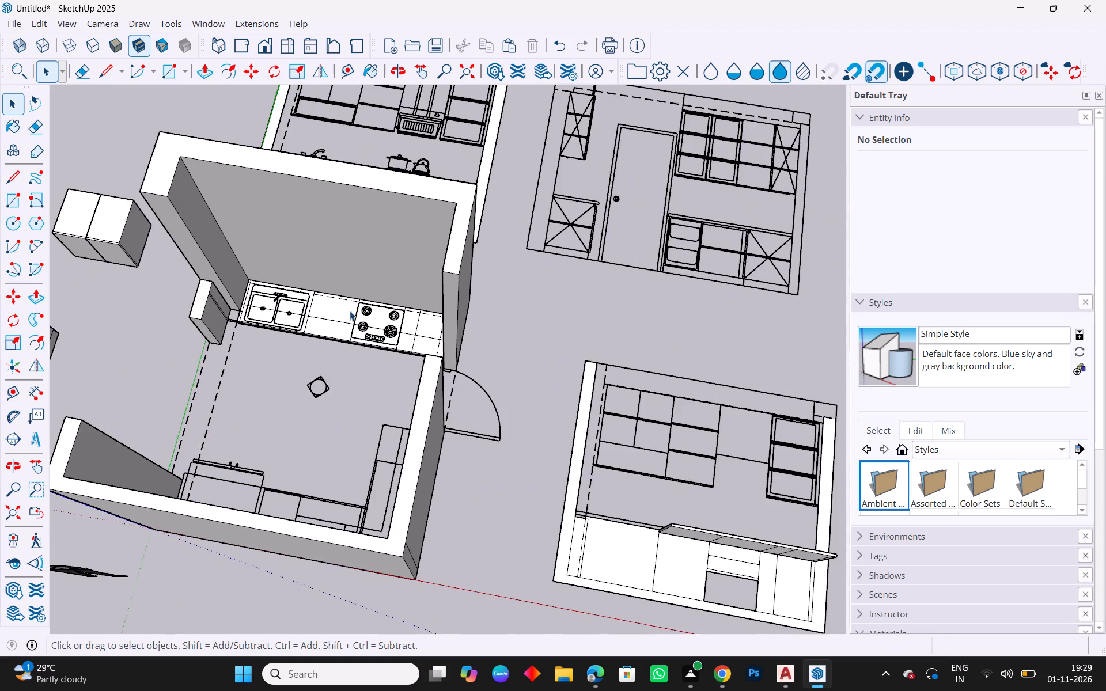
scroll(375, 328, down, 6)
middle_drag(454, 301, 454, 368)
Delete the line that splits the base cabinet front between the drawers and the narrow end filler.
scroll(602, 528, up, 4)
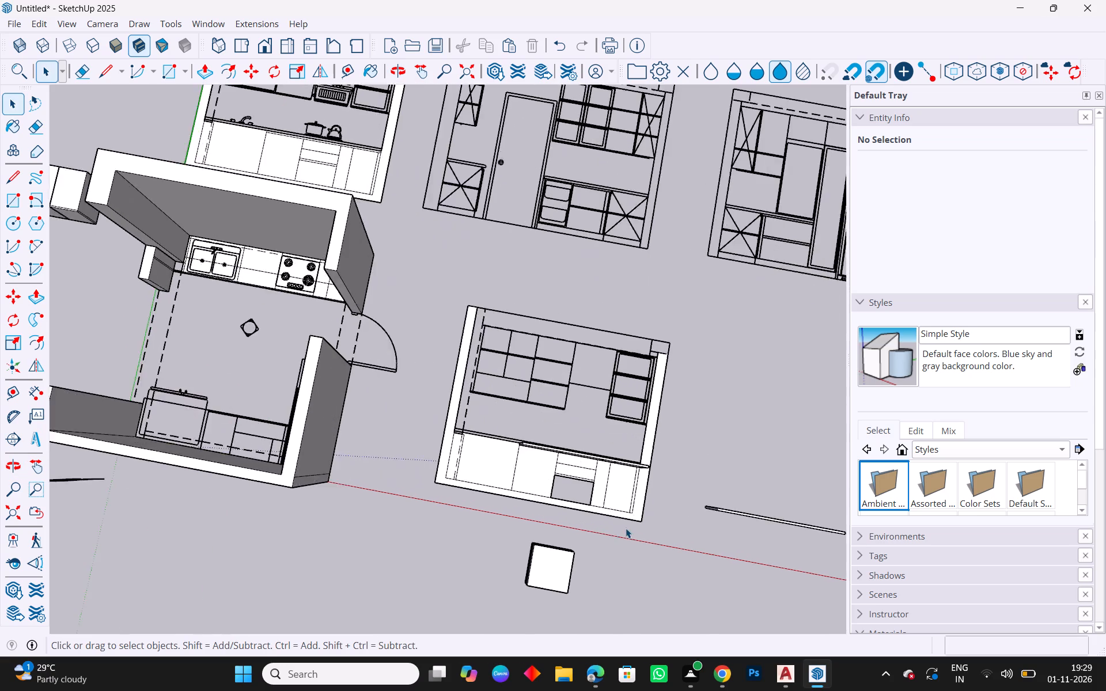
scroll(626, 528, up, 9)
click(585, 511)
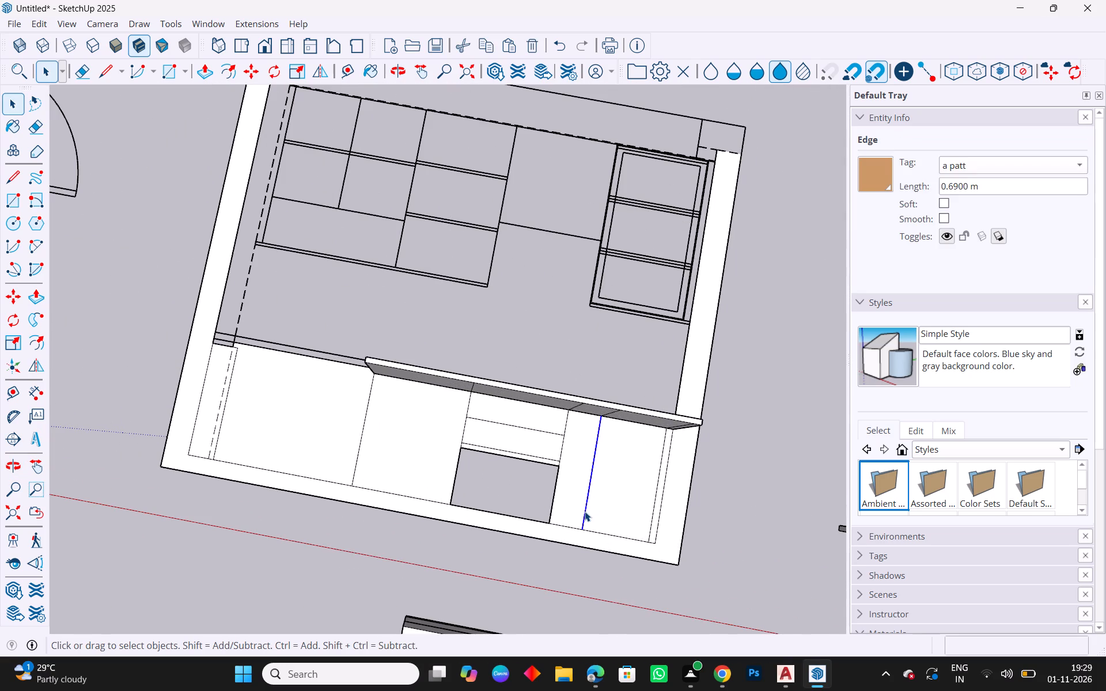
key(Delete)
Make the merged end cabinet front beside the drawers, with its boundary edges, a group.
scroll(608, 509, up, 4)
middle_drag(668, 527, 623, 493)
double_click(618, 511)
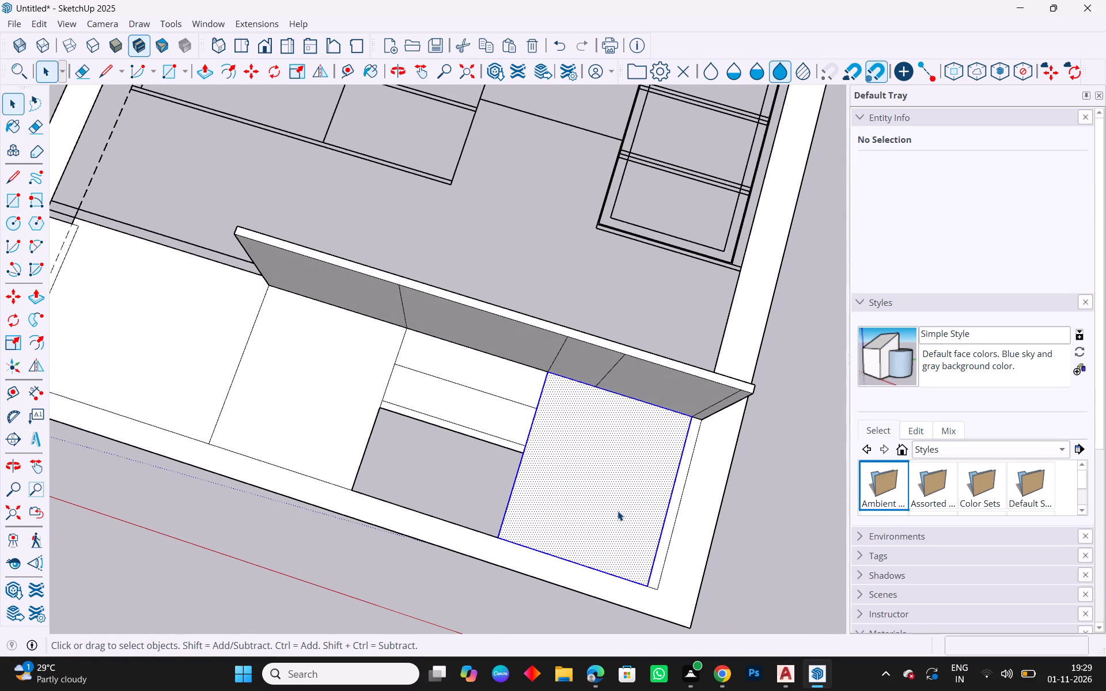
right_click(618, 511)
click(667, 374)
Extrude the end cabinet front 600 mm inside its group to form the cabinet block.
double_click(589, 465)
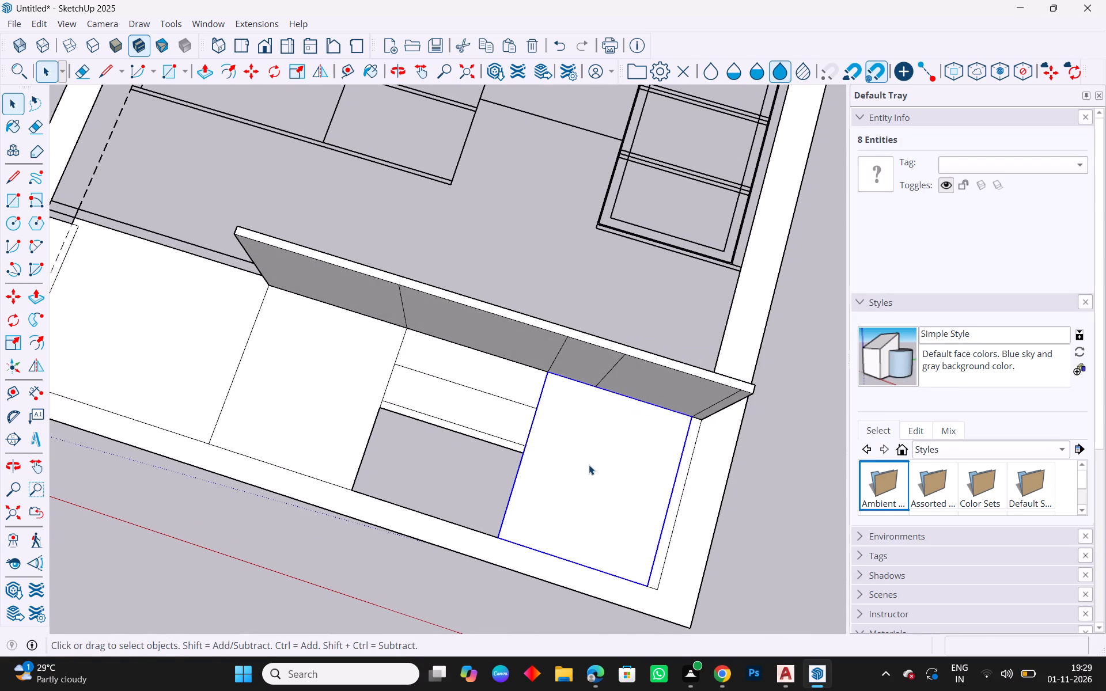
key(p)
drag(594, 460, 601, 431)
text(600mm)
key(Return)
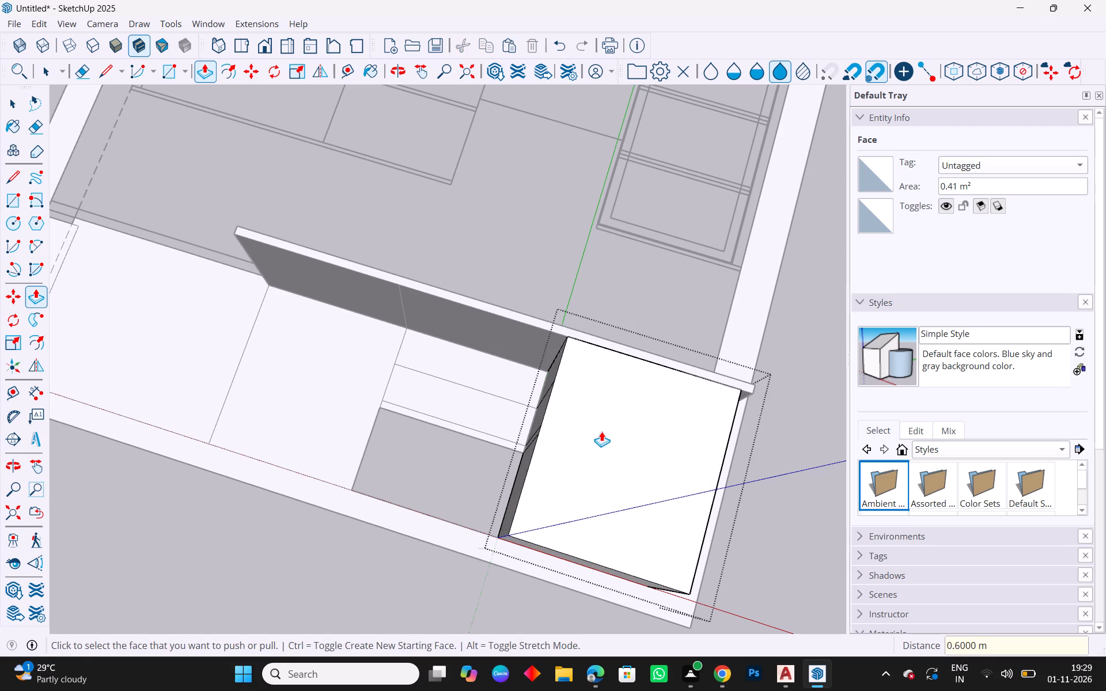
middle_drag(622, 517, 979, 471)
scroll(556, 302, up, 5)
middle_drag(567, 408, 702, 360)
key(Escape)
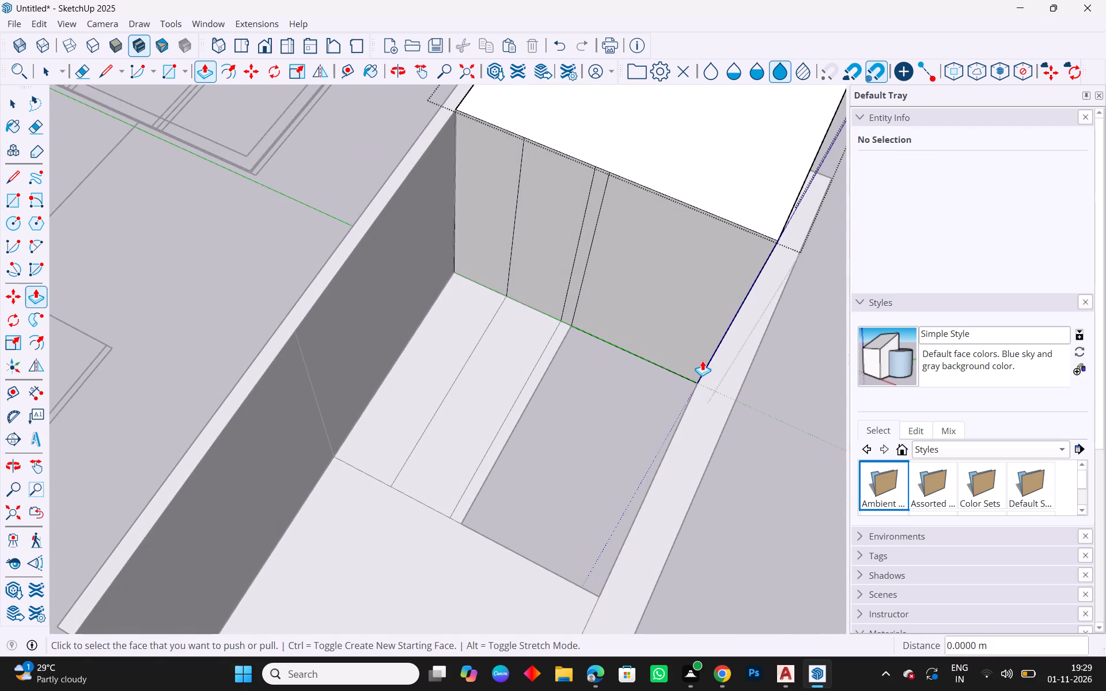
Erase the three leftover vertical lines on the end cabinet block's side face and leave its group.
key(space)
click(75, 67)
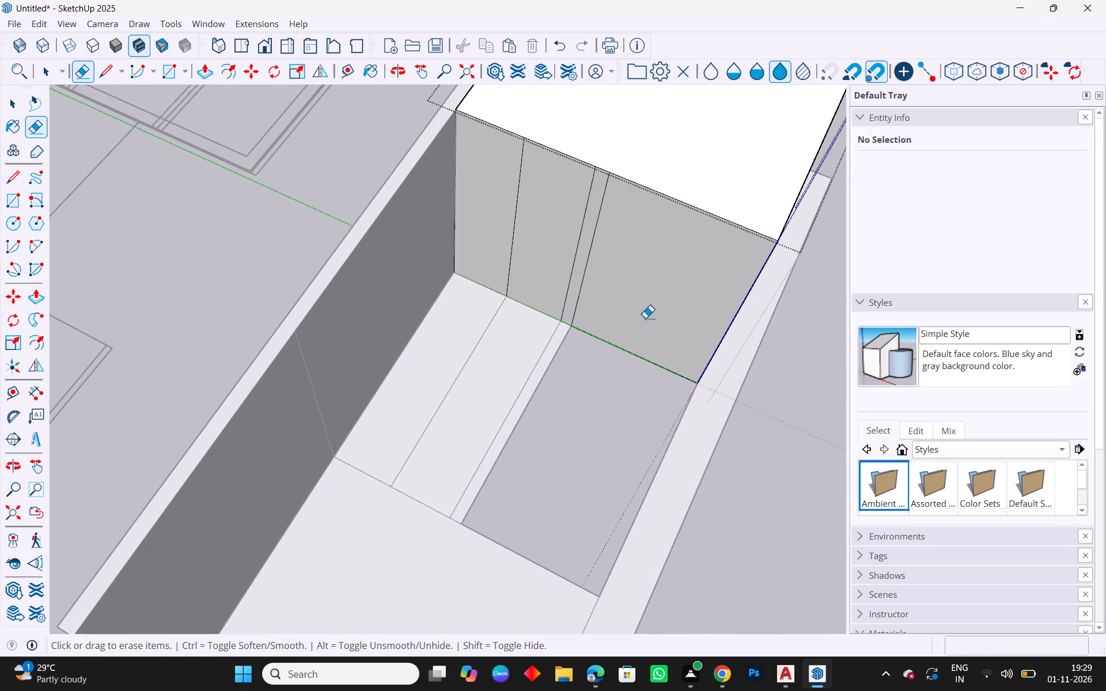
drag(613, 293, 489, 253)
scroll(506, 319, down, 12)
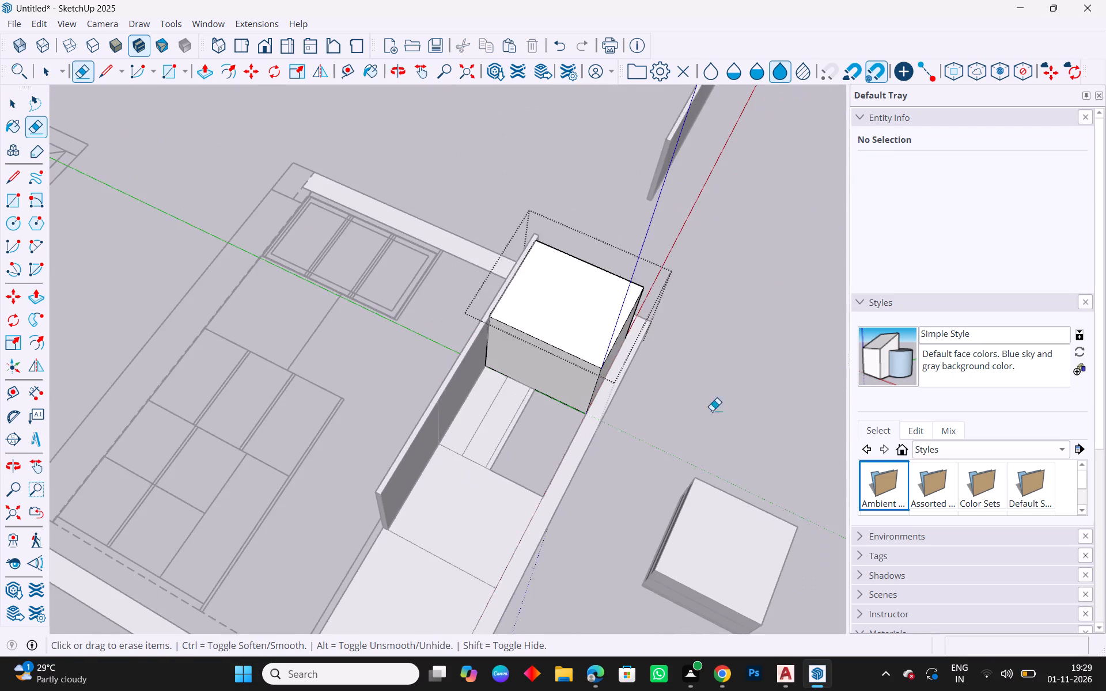
middle_drag(699, 344, 630, 508)
key(Escape)
key(space)
key(Escape)
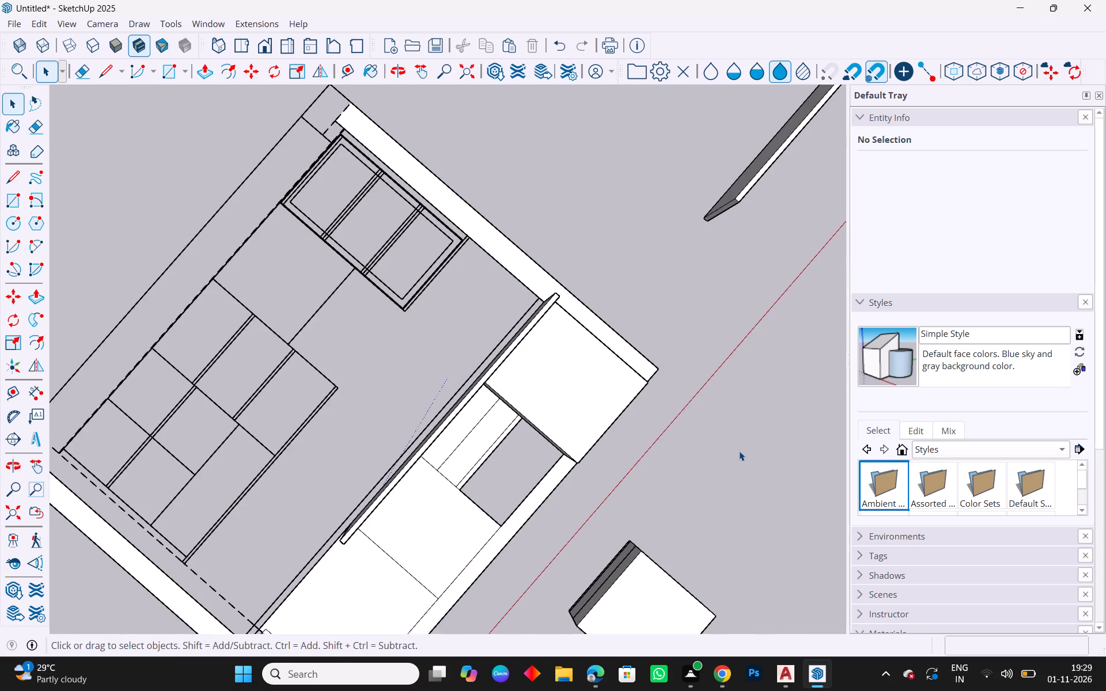
Inside the end cabinet block's group, pull the face nearest the wall out to the wall's inner edge.
click(739, 451)
middle_drag(722, 456, 336, 423)
middle_drag(759, 477, 578, 339)
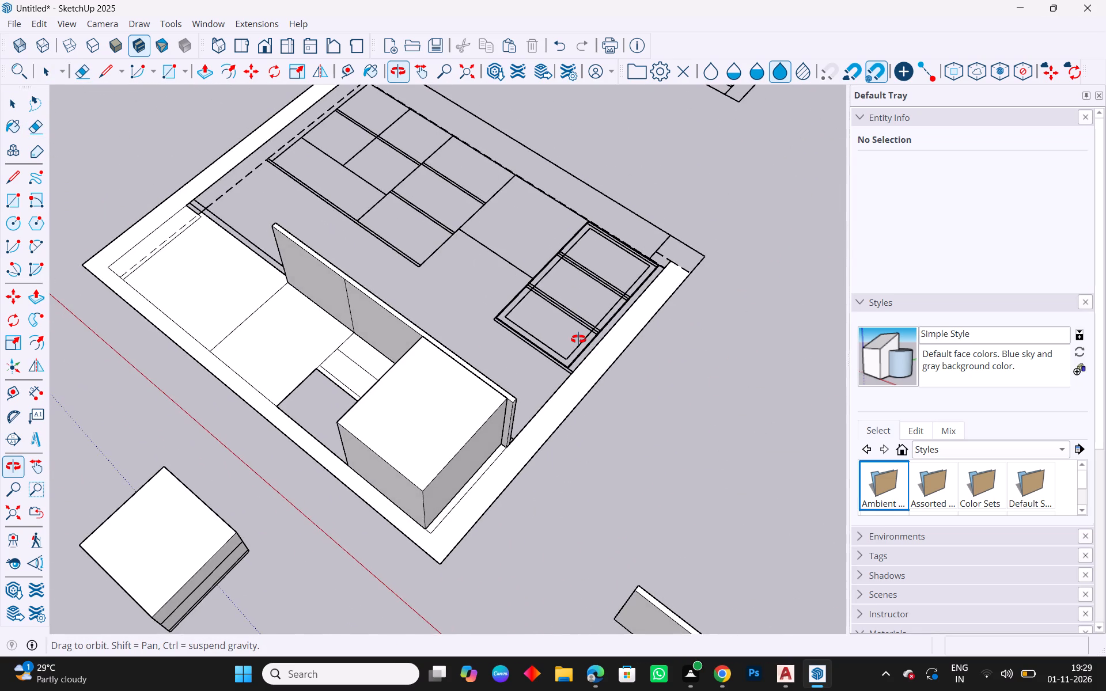
middle_drag(578, 339, 645, 417)
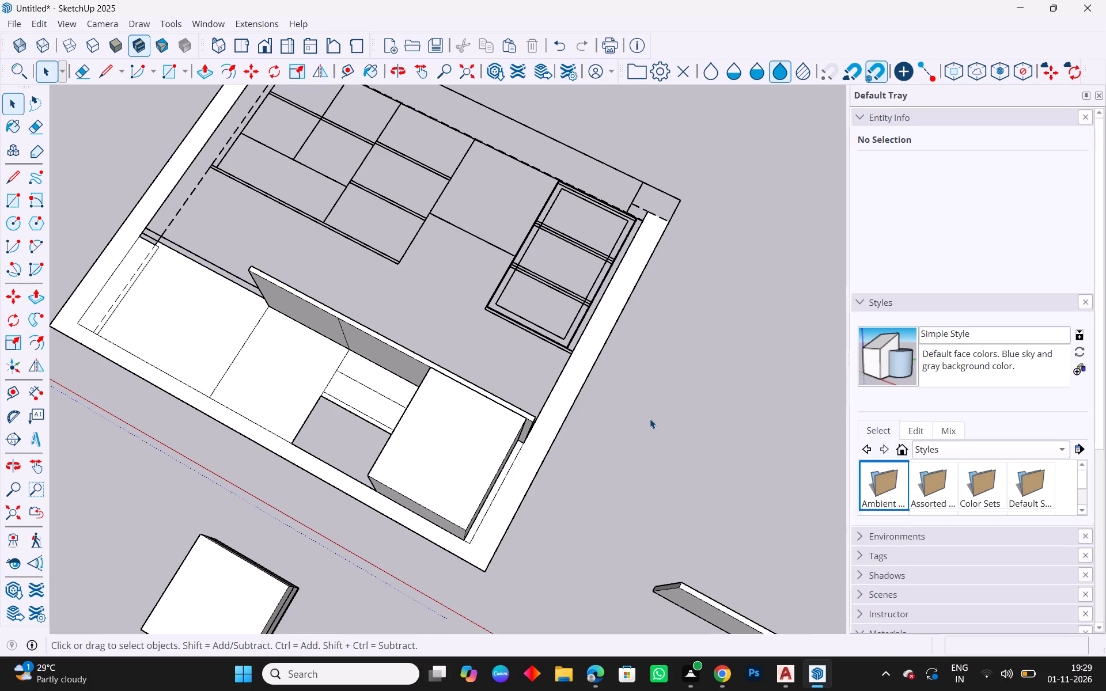
middle_drag(613, 489, 391, 363)
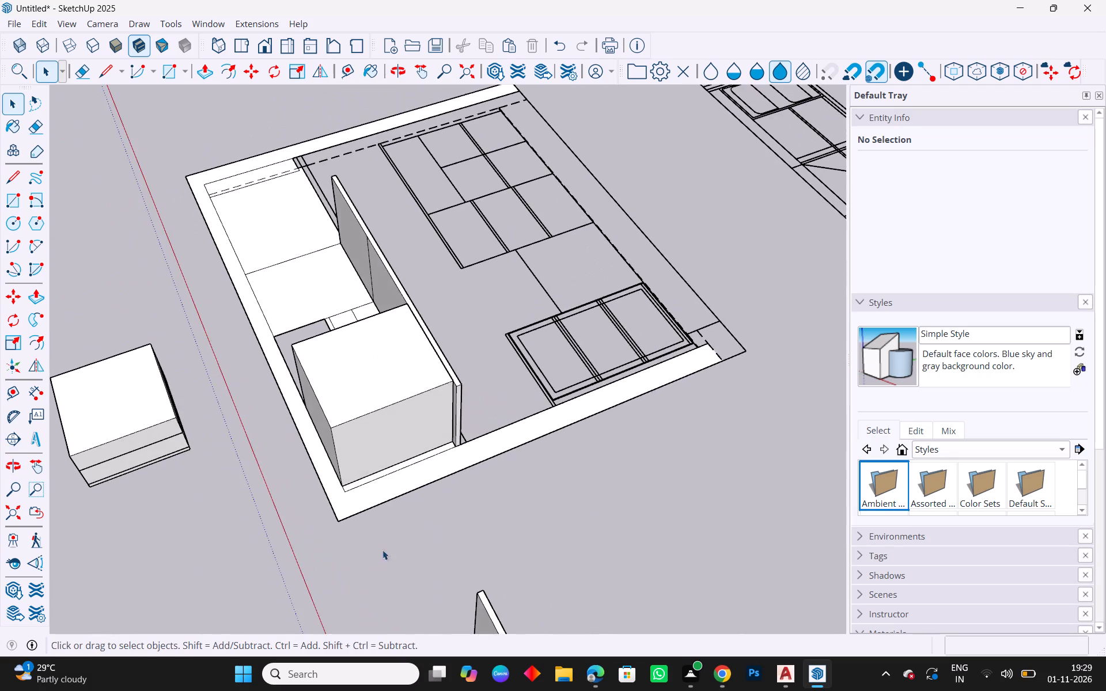
scroll(313, 470, up, 9)
click(431, 446)
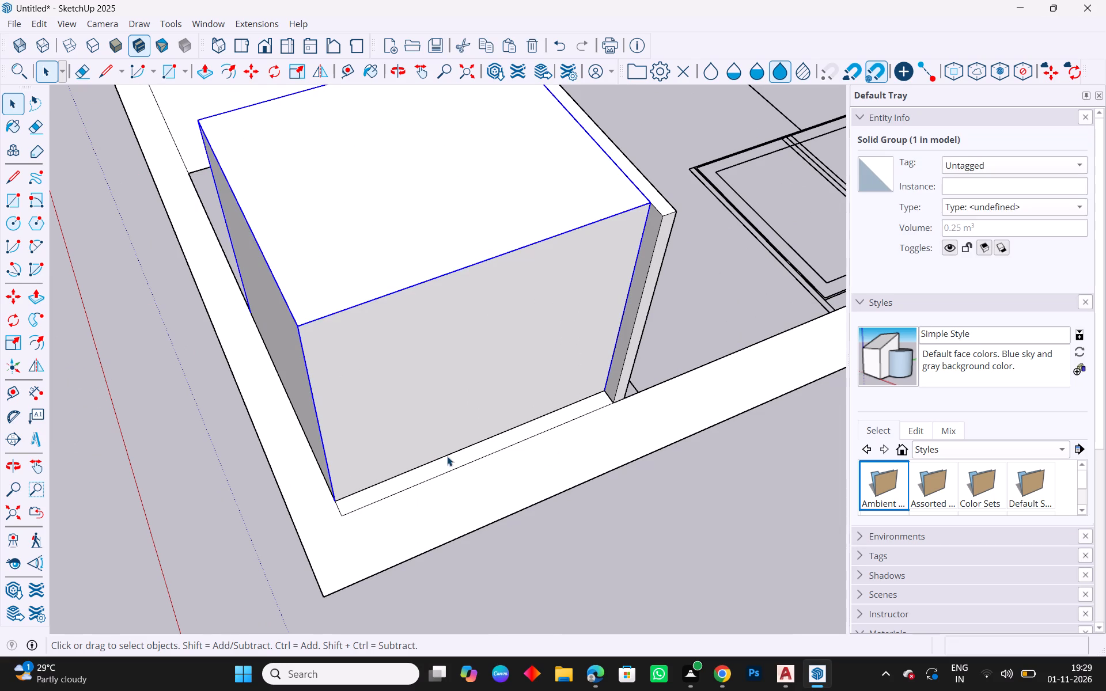
double_click(351, 408)
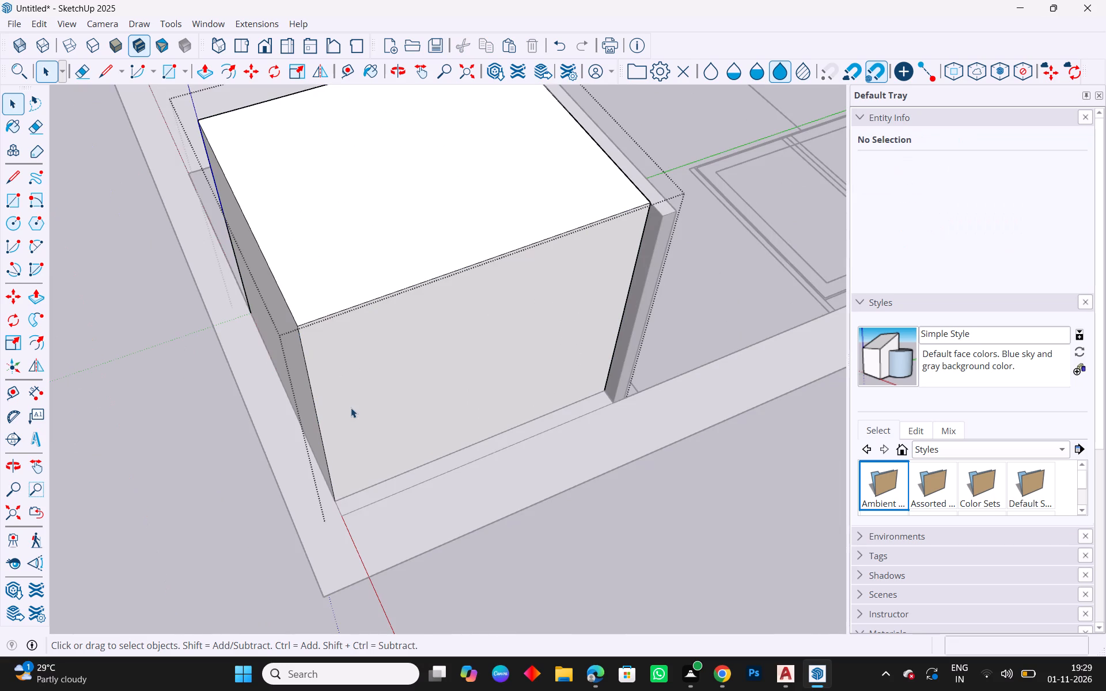
click(352, 408)
key(p)
drag(353, 408, 341, 507)
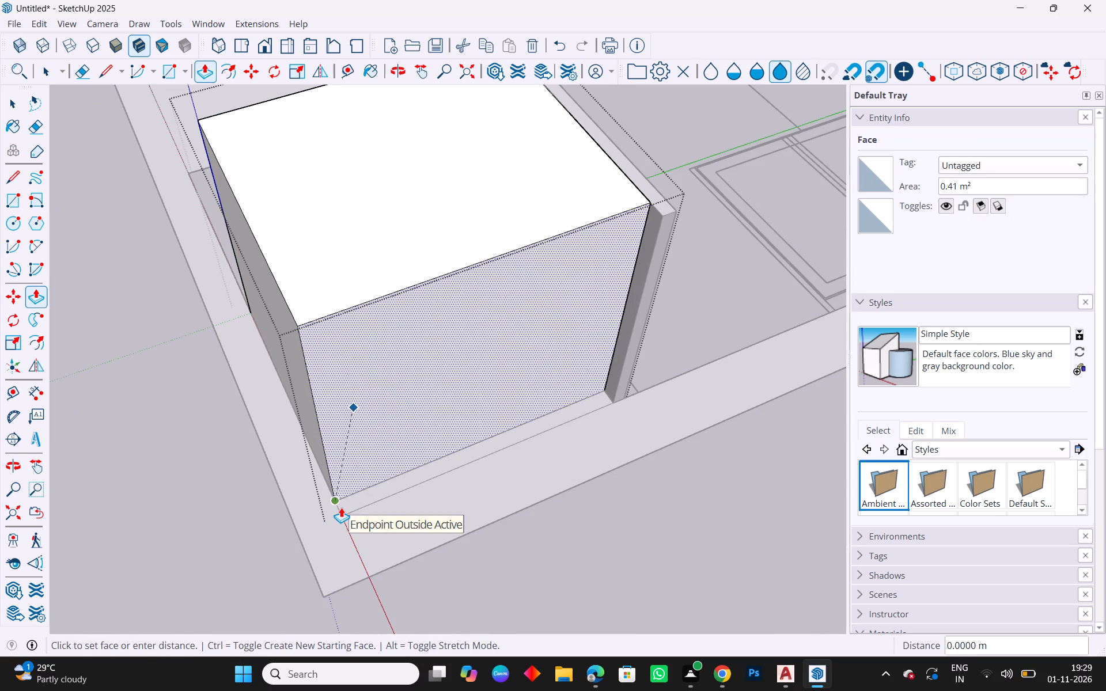
drag(341, 507, 344, 510)
key(Escape)
scroll(468, 529, down, 8)
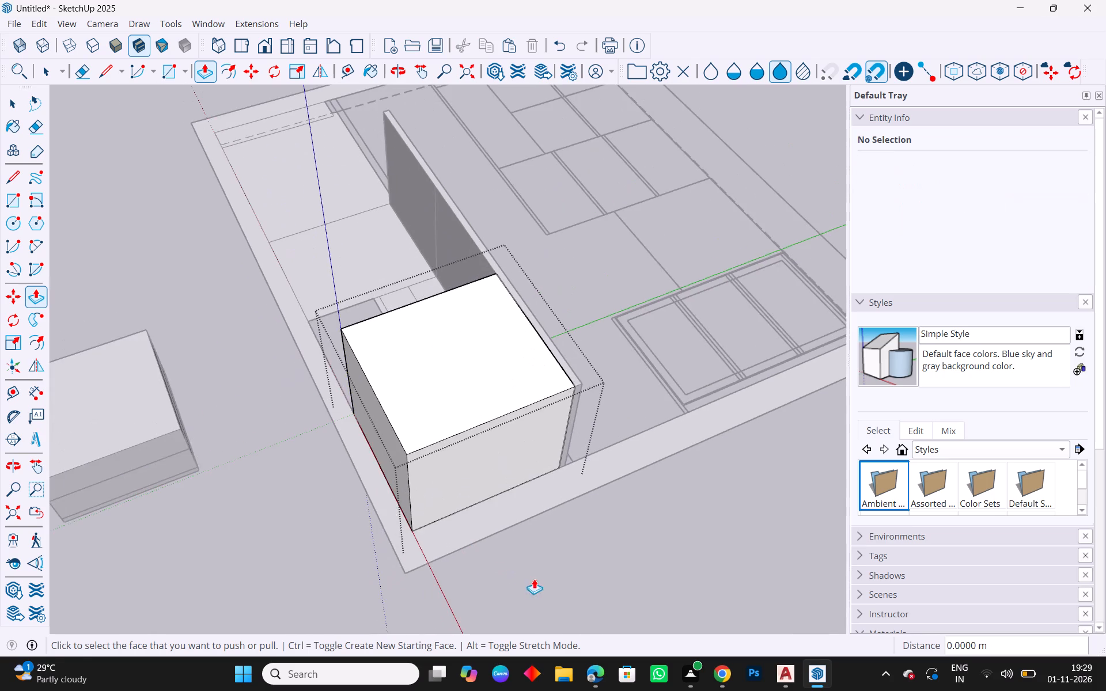
middle_drag(355, 518, 857, 690)
scroll(312, 413, down, 8)
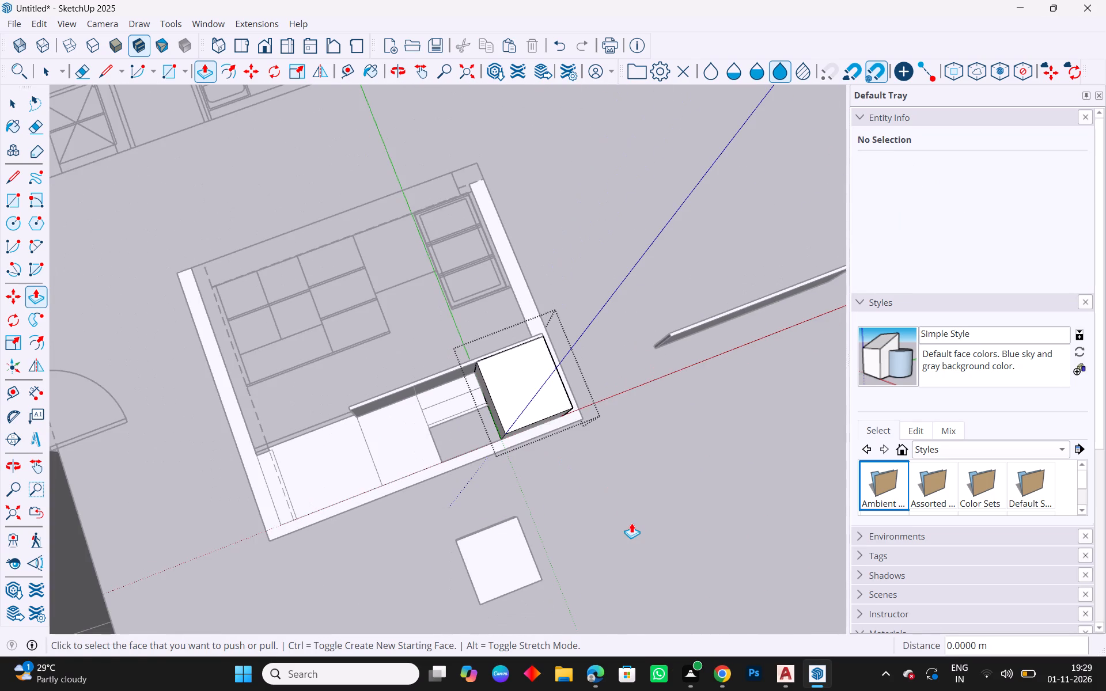
key(Escape)
scroll(382, 422, down, 4)
key(Escape)
key(Escape)
key(Escape)
key(Escape)
key(space)
key(Escape)
Delete the extruded countertop group standing along the top of the base-cabinet elevation.
scroll(433, 463, down, 1)
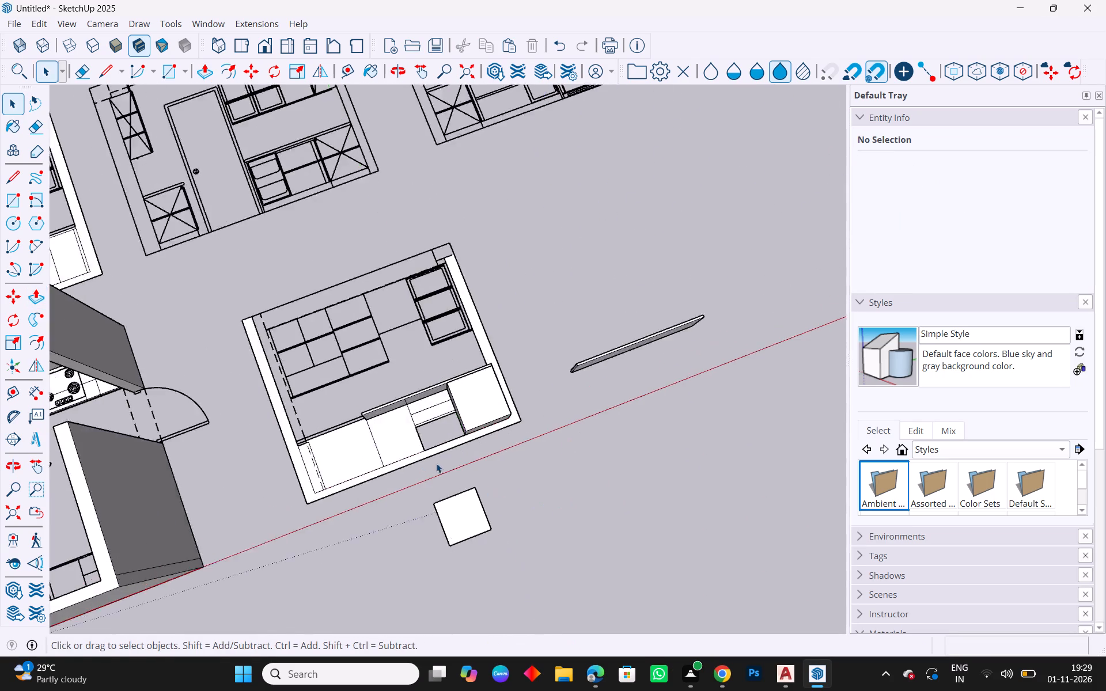
scroll(436, 463, down, 2)
middle_drag(482, 519, 614, 627)
scroll(413, 256, up, 8)
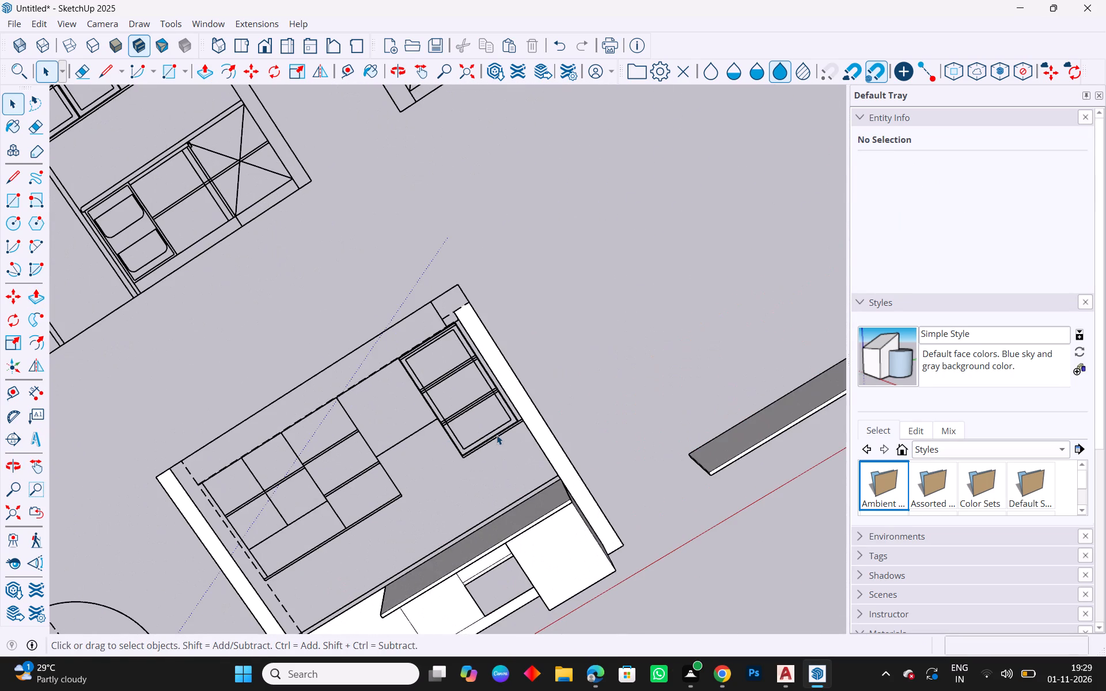
scroll(497, 435, up, 1)
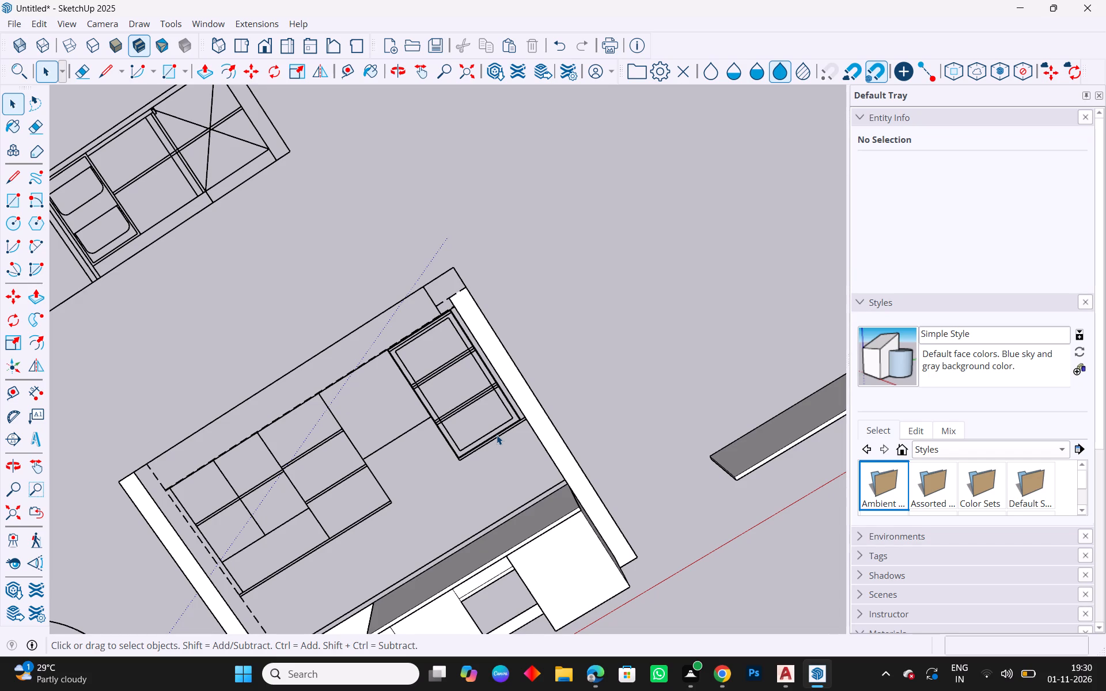
scroll(270, 292, down, 8)
scroll(339, 592, up, 3)
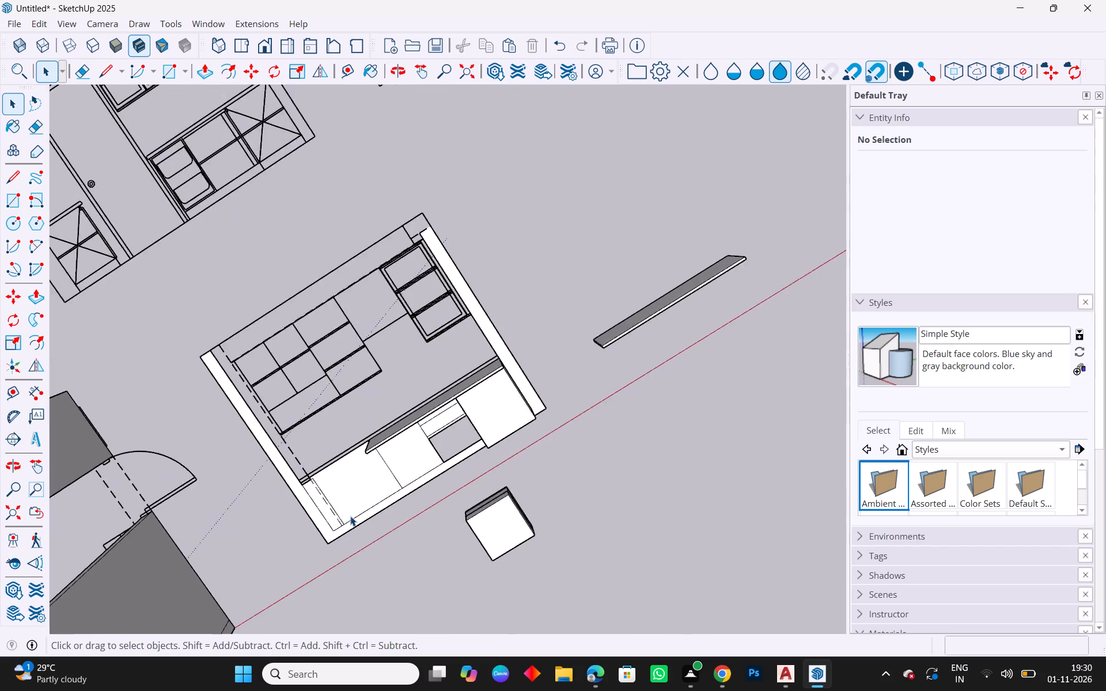
scroll(350, 516, up, 8)
middle_drag(541, 407, 558, 647)
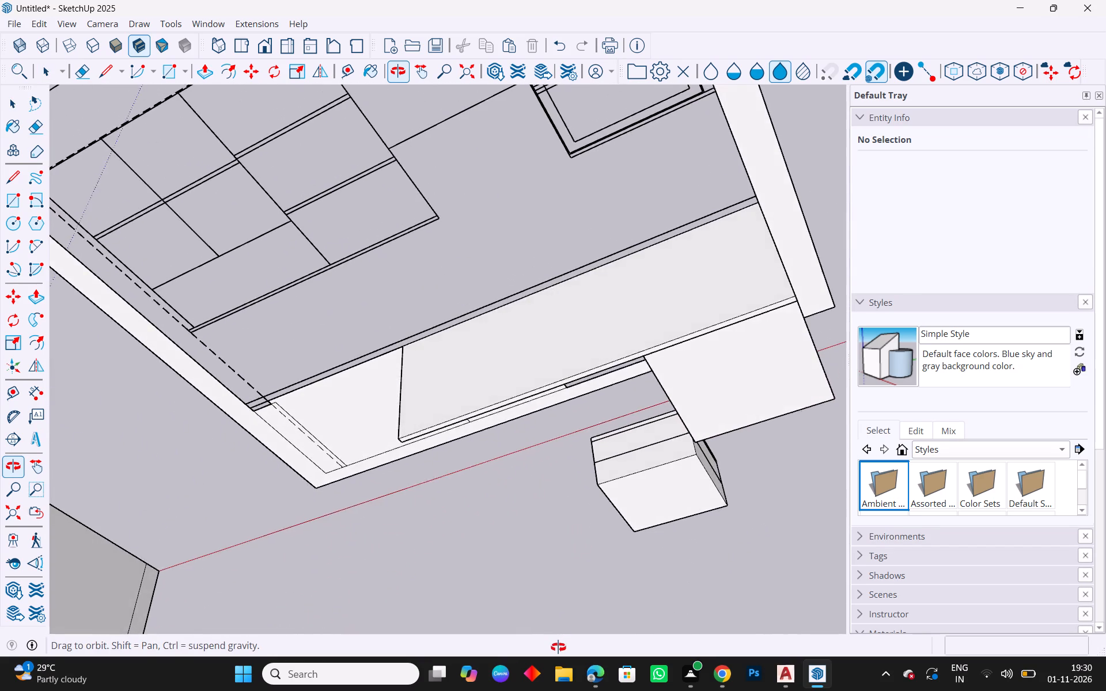
middle_drag(558, 647, 642, 460)
middle_drag(429, 470, 467, 300)
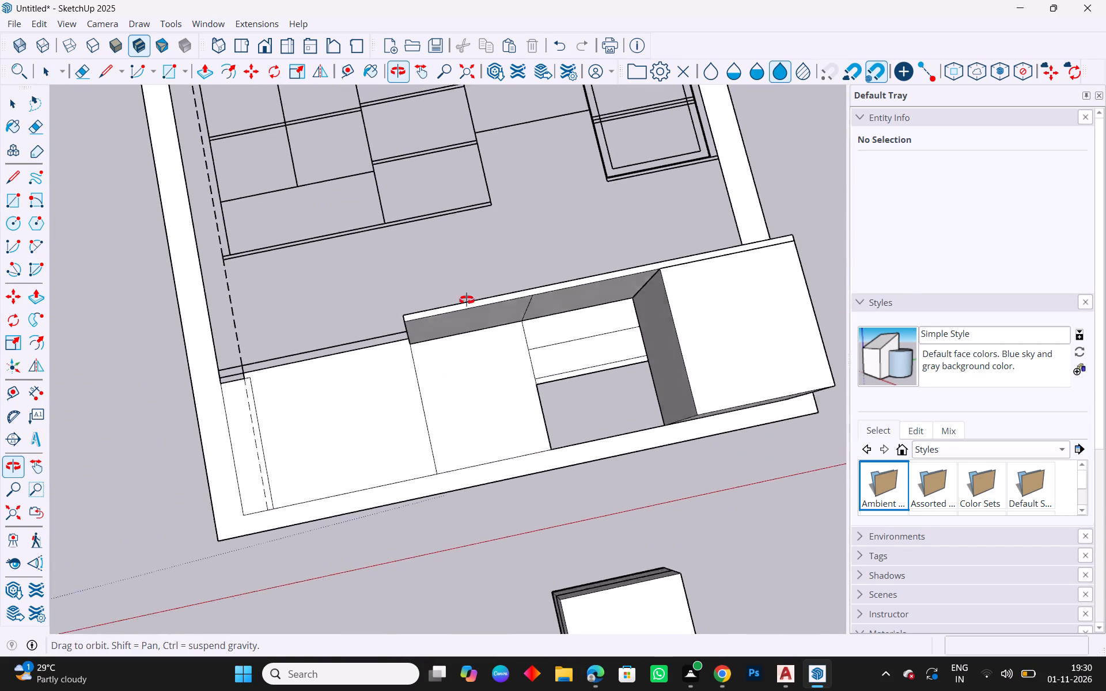
middle_drag(467, 300, 468, 294)
click(495, 314)
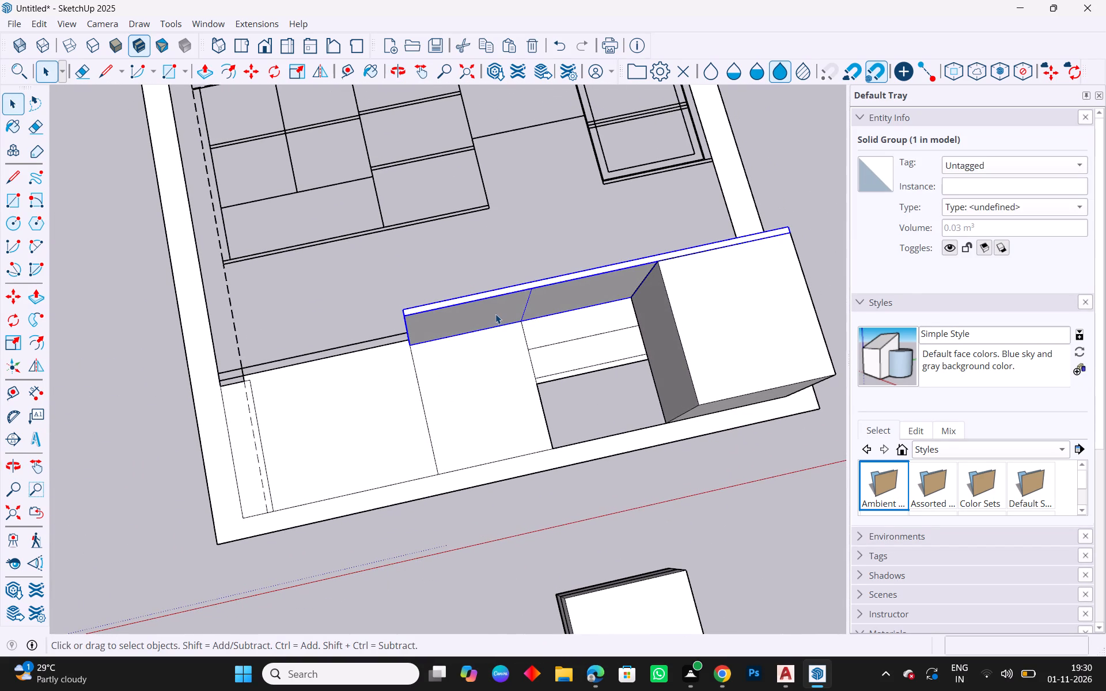
key(Delete)
Draw a 1.84 m line from the corner of the wide cabinet front along the countertop strip to the far wall.
middle_drag(521, 329, 531, 436)
scroll(400, 331, up, 4)
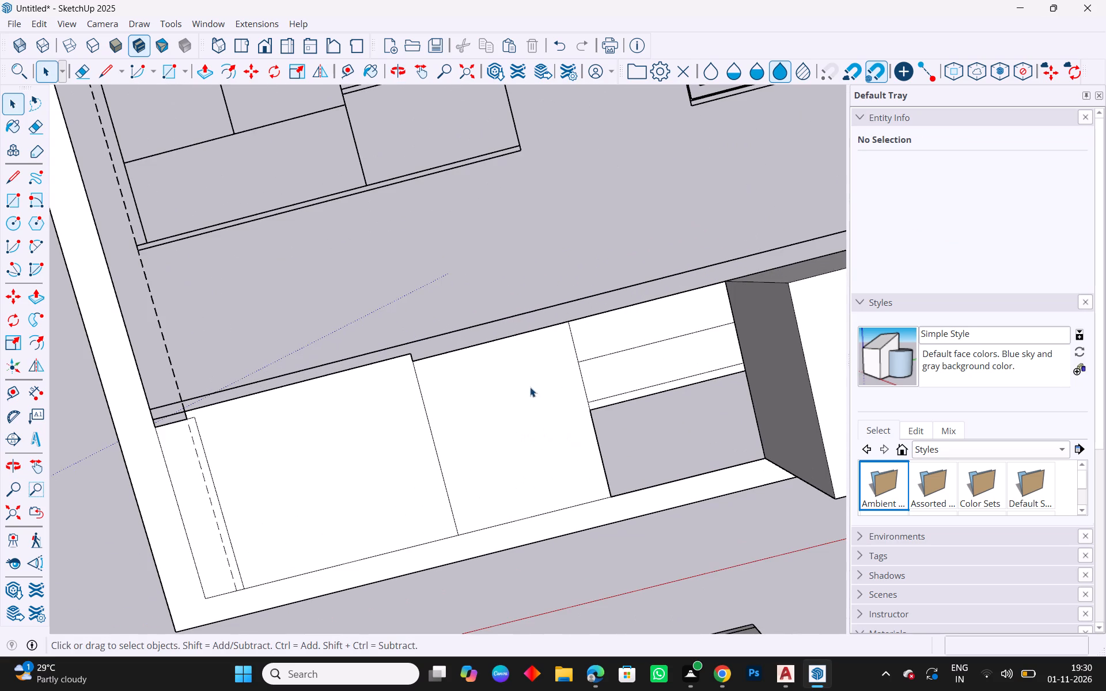
key(Escape)
click(11, 169)
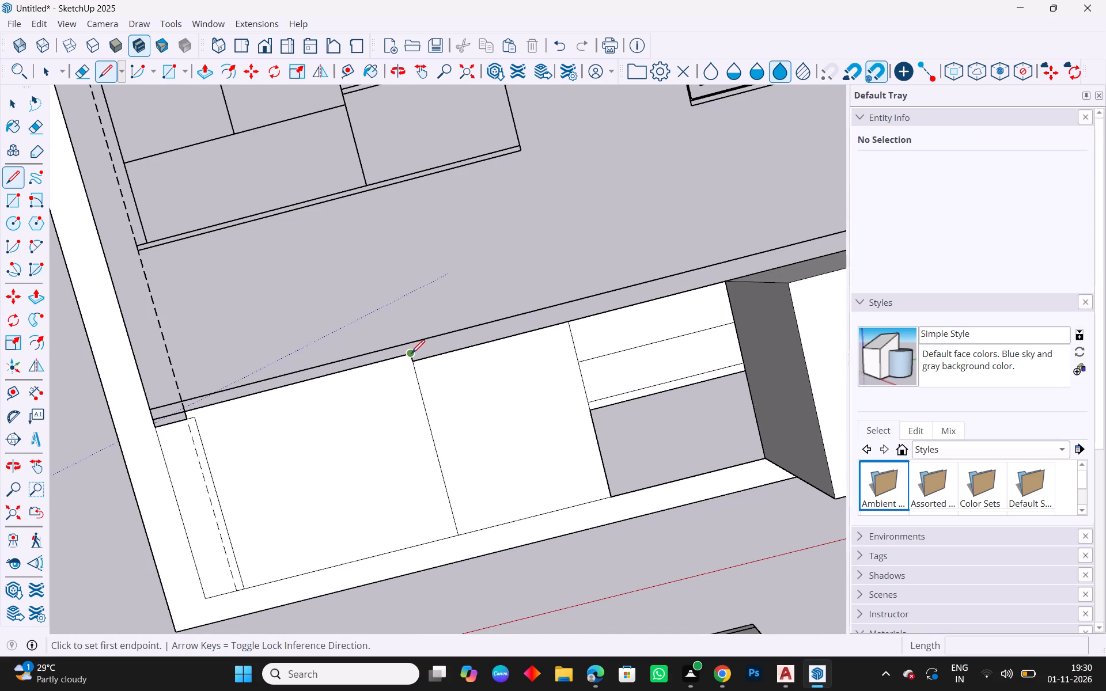
drag(411, 355, 421, 352)
scroll(729, 288, down, 4)
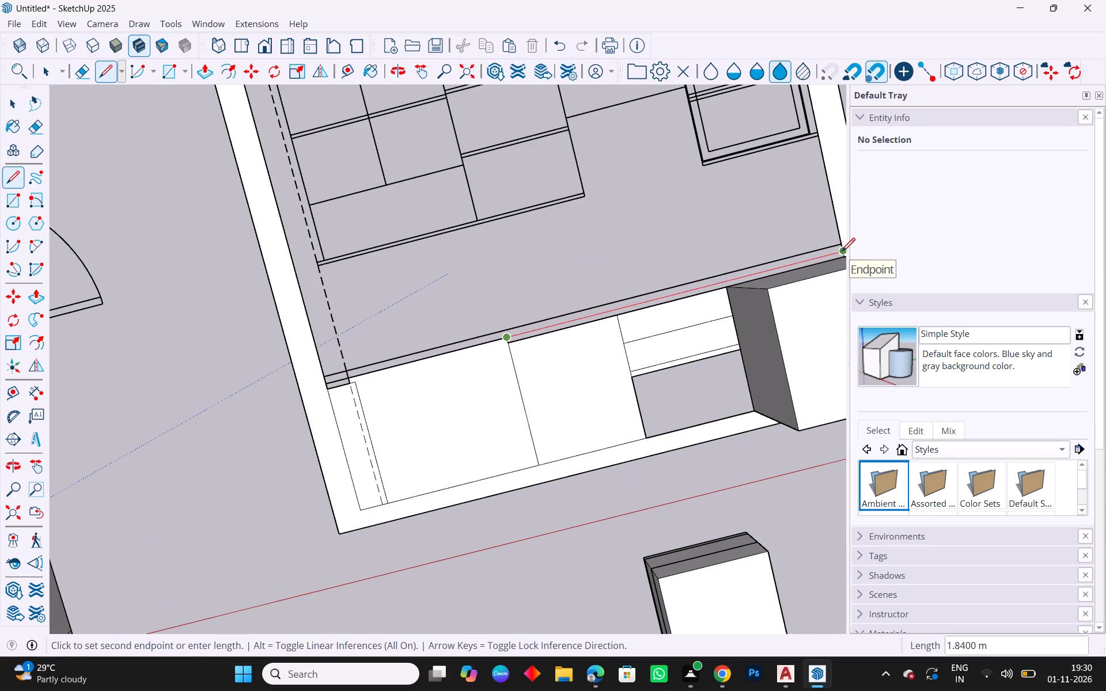
click(842, 253)
key(Escape)
key(space)
Make the narrow countertop strip face above the base cabinets a group.
scroll(490, 336, up, 3)
click(502, 336)
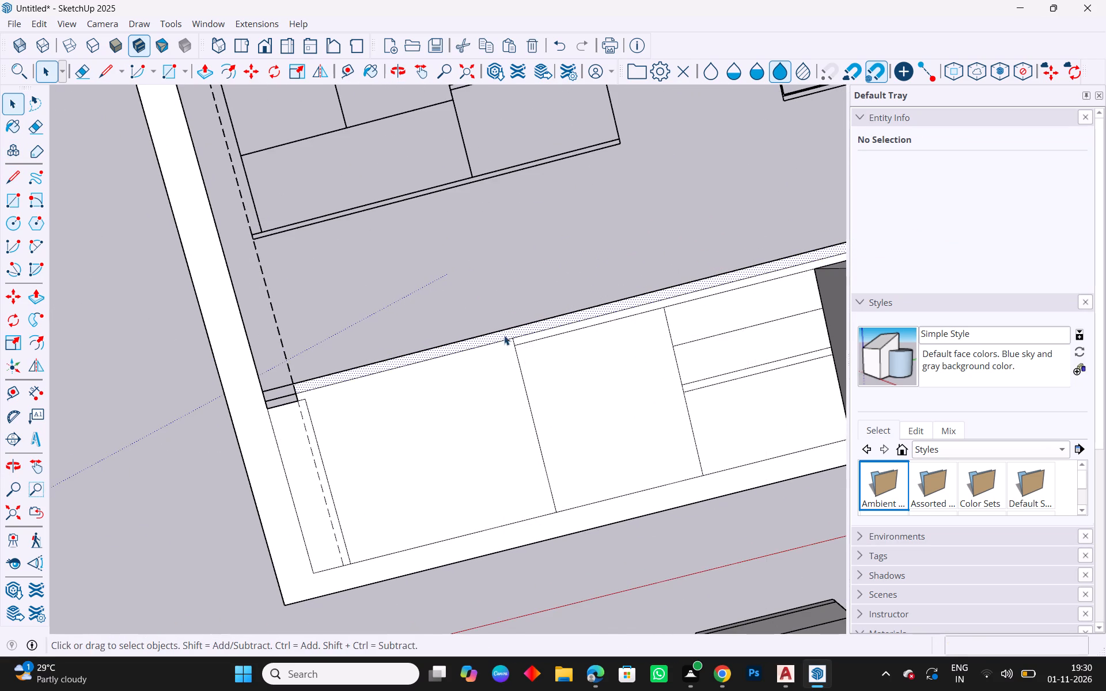
right_click(504, 335)
click(566, 442)
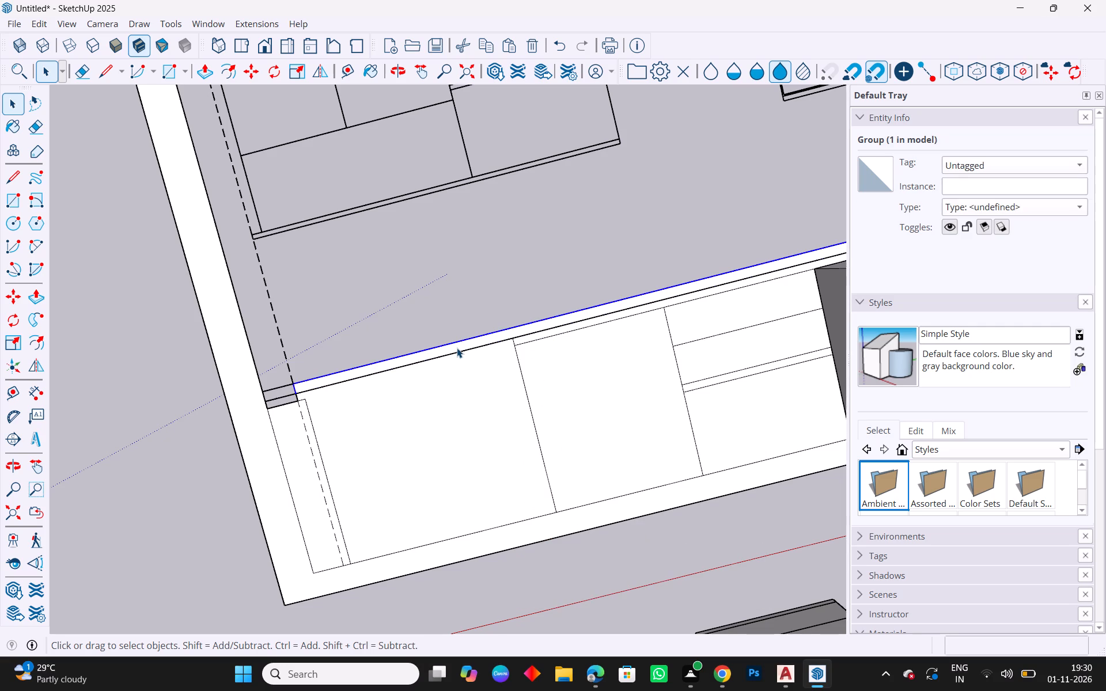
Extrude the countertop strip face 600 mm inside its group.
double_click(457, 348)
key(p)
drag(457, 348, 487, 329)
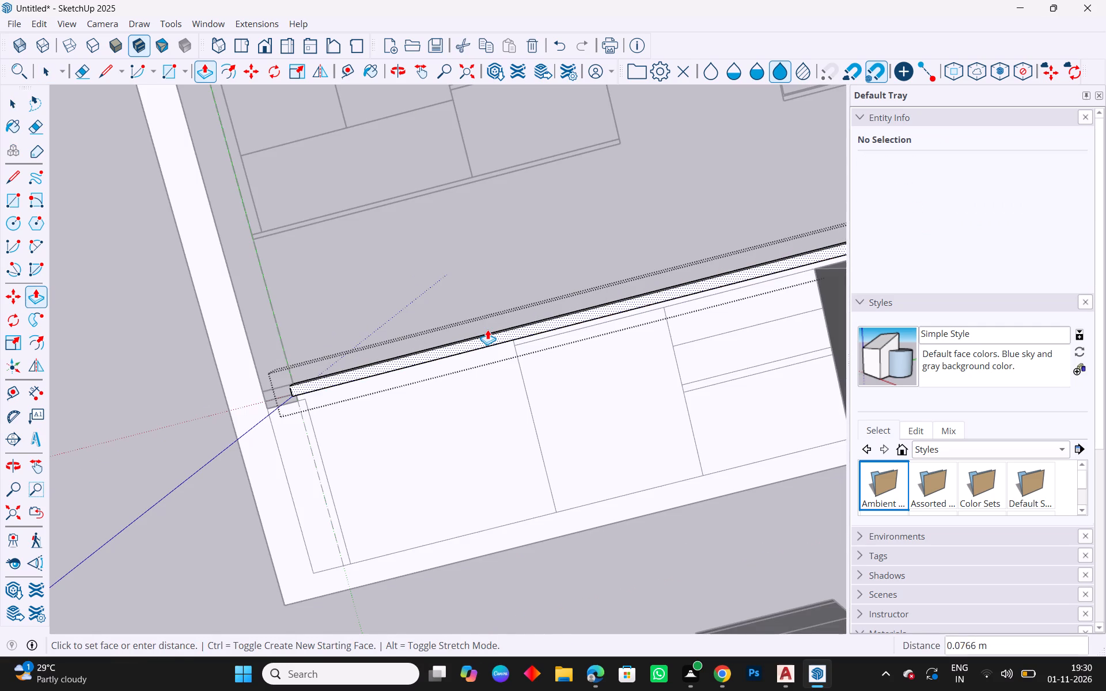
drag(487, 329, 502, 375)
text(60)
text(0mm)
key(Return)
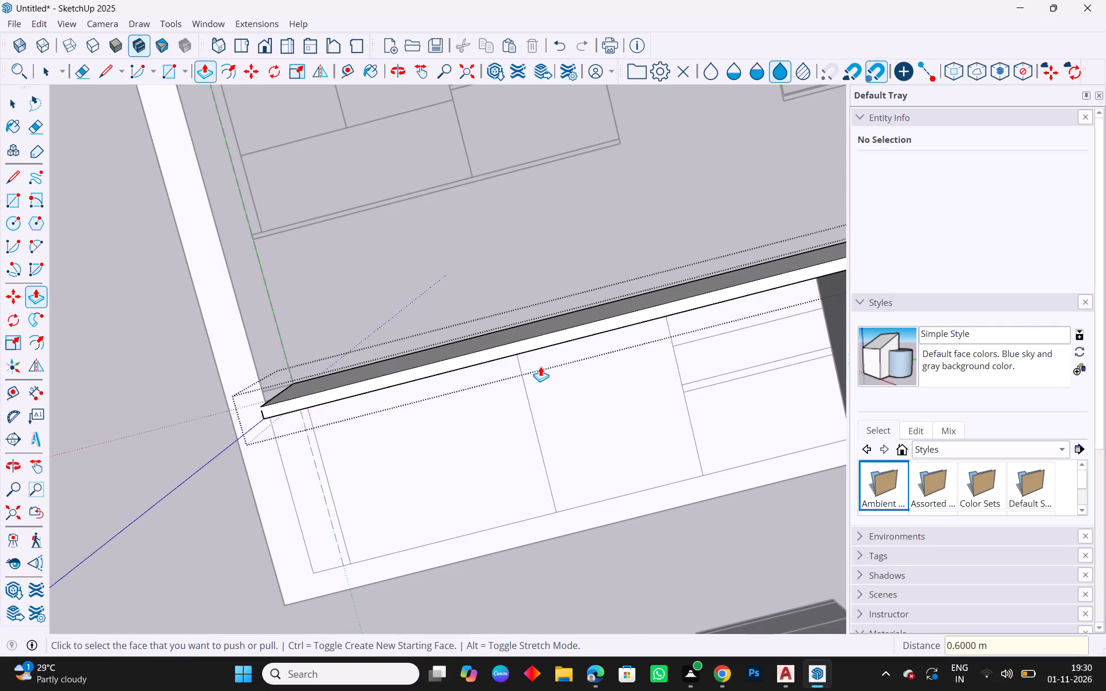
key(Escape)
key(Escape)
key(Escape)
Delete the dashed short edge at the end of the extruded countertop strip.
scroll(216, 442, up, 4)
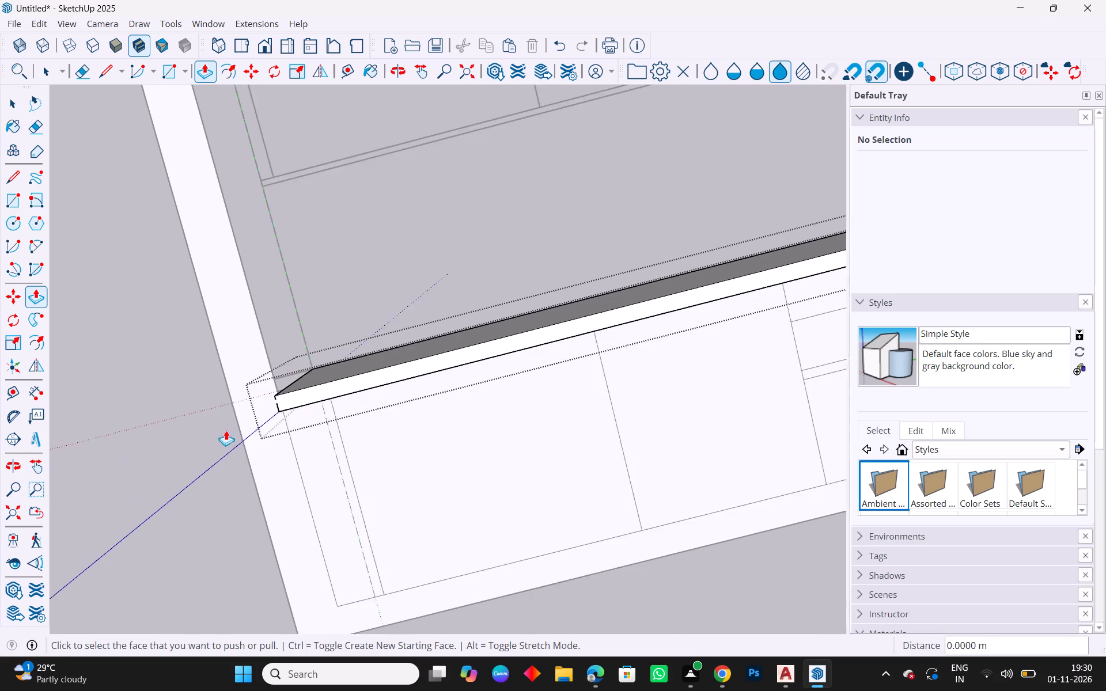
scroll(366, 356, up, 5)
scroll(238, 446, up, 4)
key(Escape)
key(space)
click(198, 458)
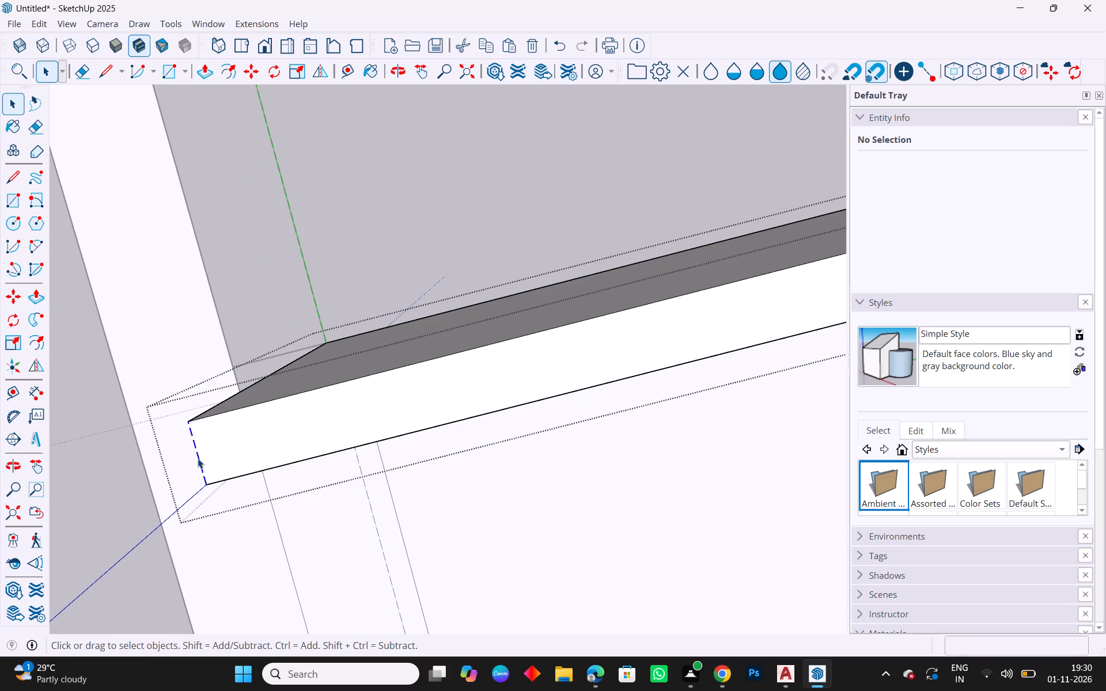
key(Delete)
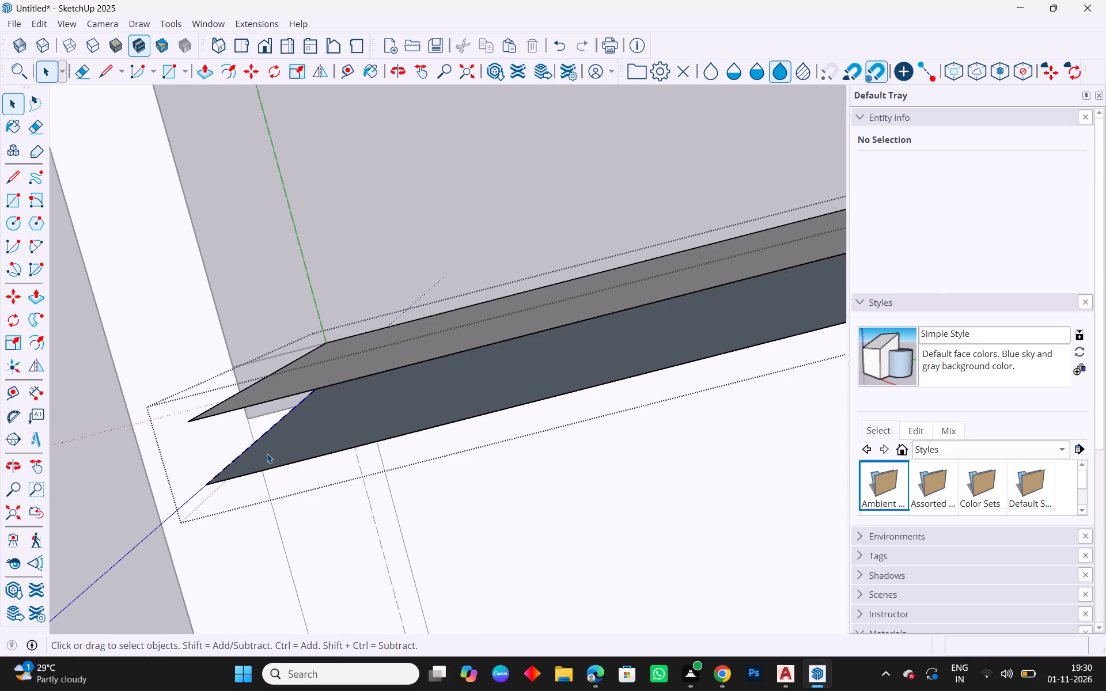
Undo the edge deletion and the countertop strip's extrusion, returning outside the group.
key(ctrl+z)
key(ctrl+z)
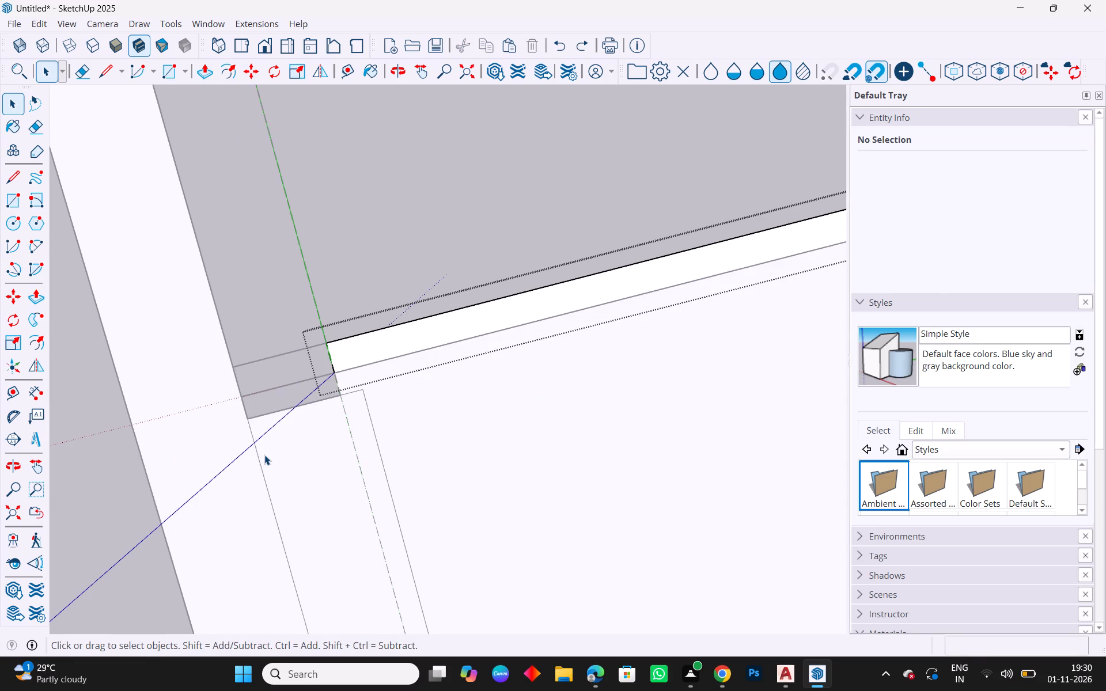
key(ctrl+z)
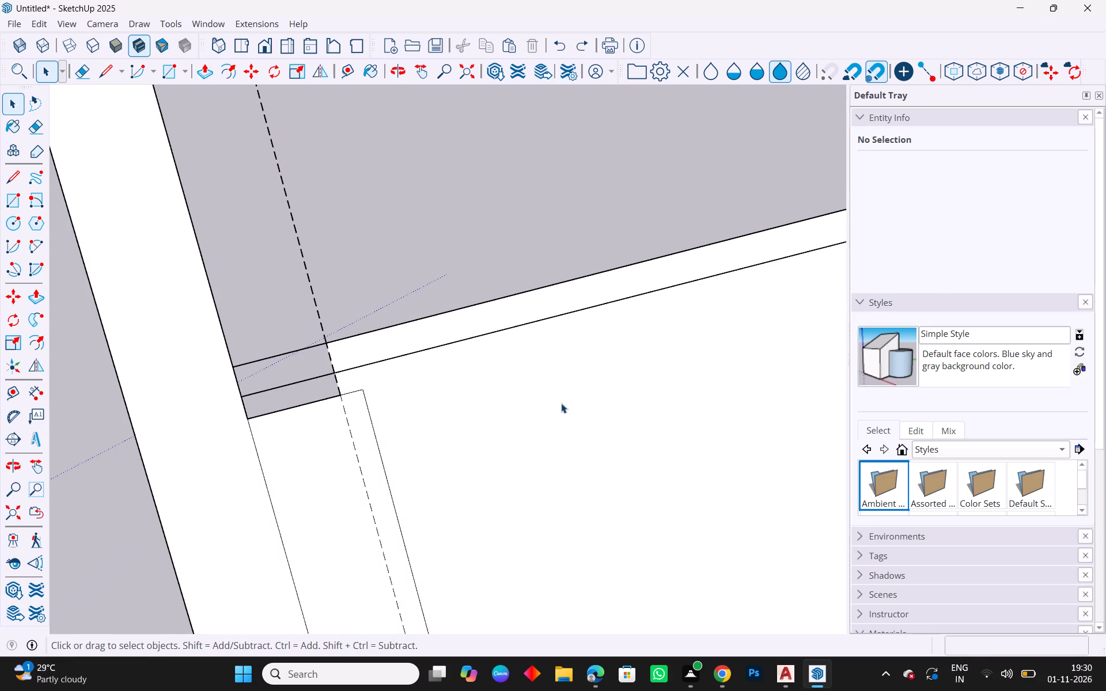
Delete the flat countertop strip group above the base cabinets.
scroll(85, 371, down, 3)
scroll(267, 365, up, 5)
click(276, 365)
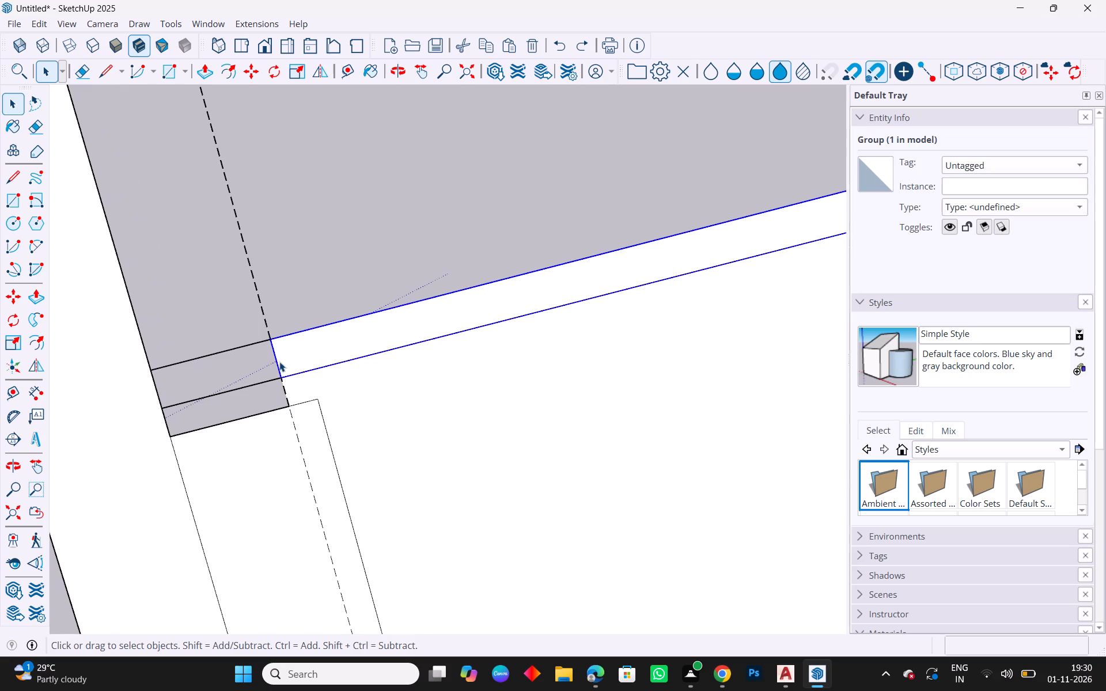
key(Delete)
Draw a 0.04 m by 2.72 m rectangle for the countertop strip along the top of the base cabinets.
scroll(209, 364, down, 4)
scroll(117, 348, down, 8)
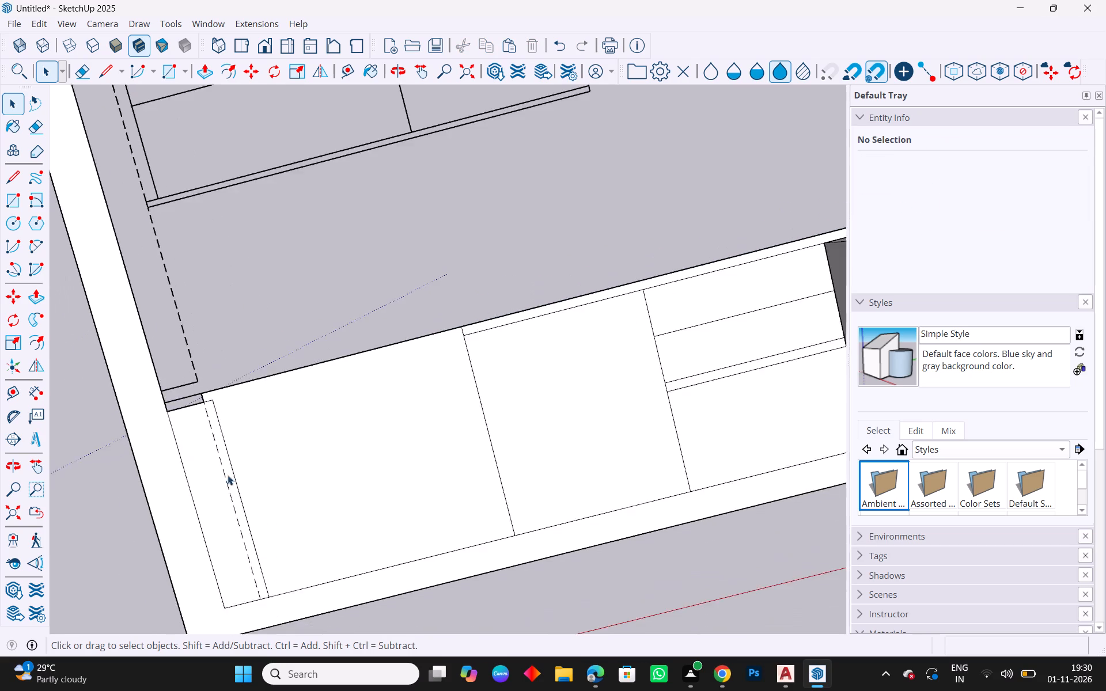
scroll(228, 475, down, 5)
scroll(215, 465, up, 9)
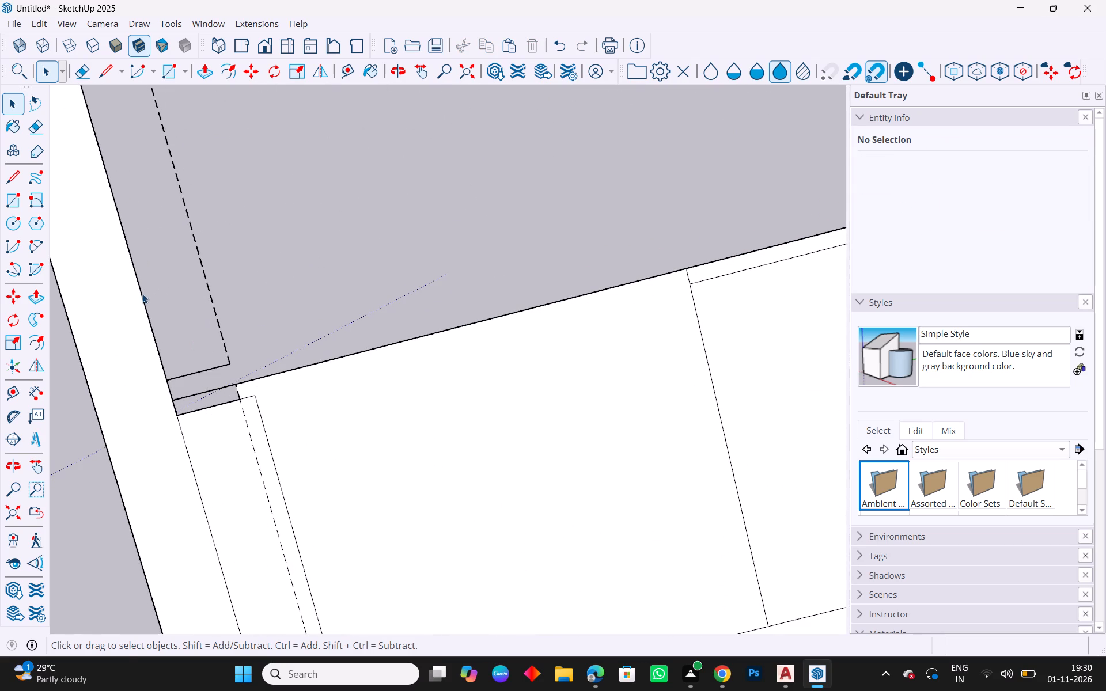
click(7, 177)
key(Escape)
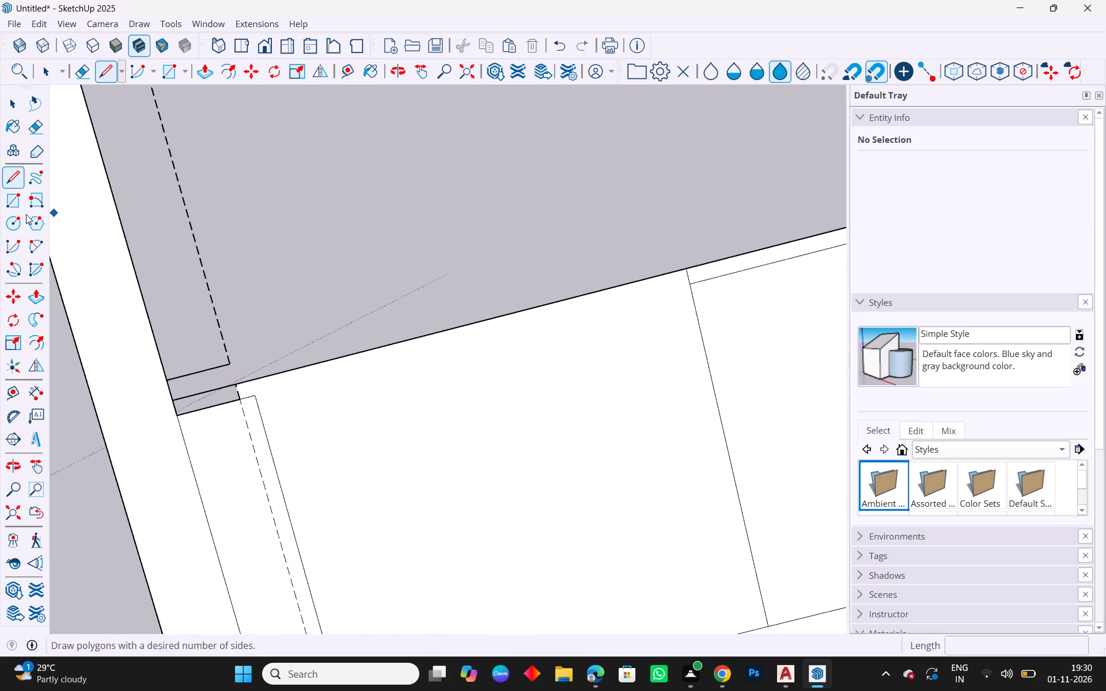
click(11, 206)
drag(233, 386, 232, 363)
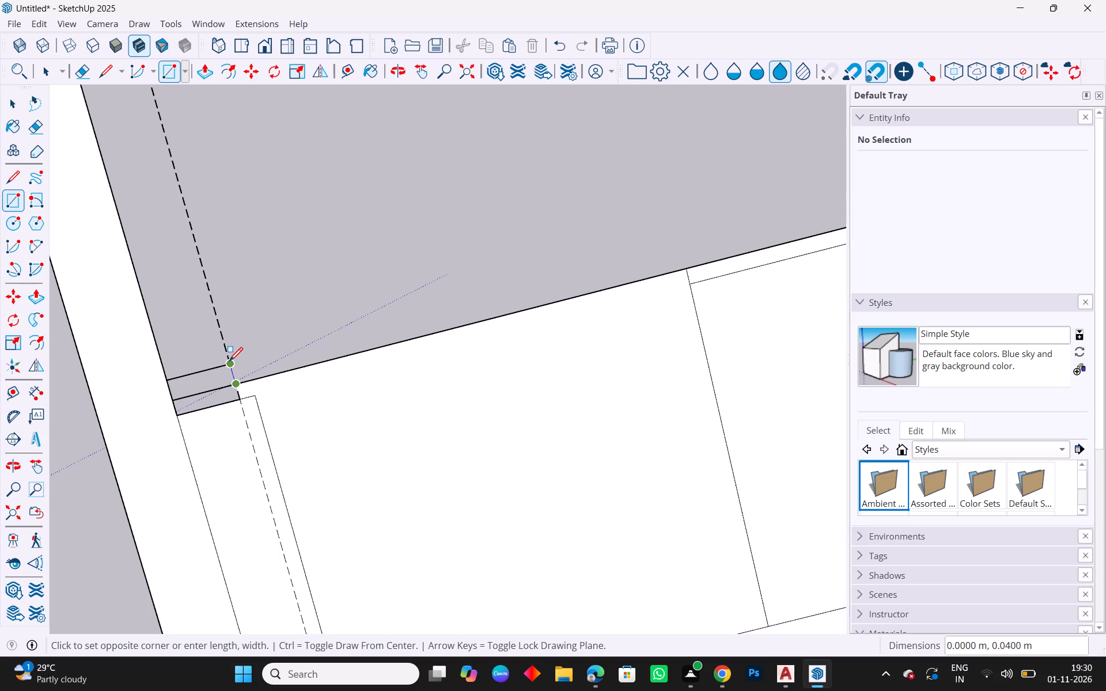
drag(229, 362, 242, 358)
scroll(607, 295, down, 10)
scroll(709, 279, down, 6)
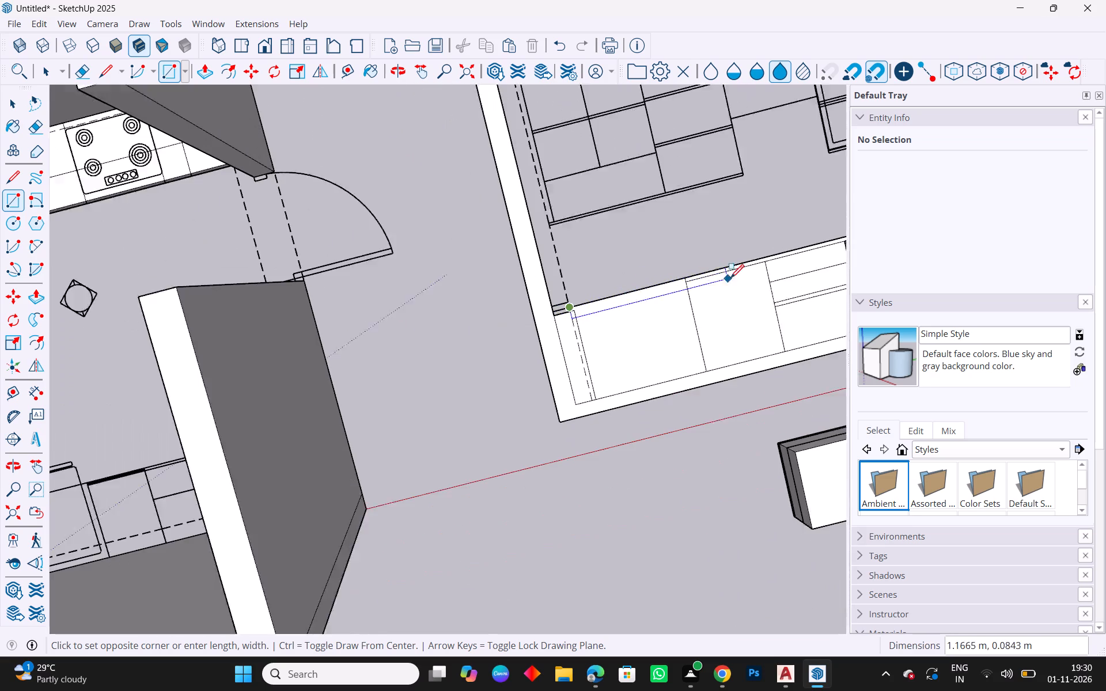
scroll(656, 265, down, 7)
scroll(824, 233, up, 10)
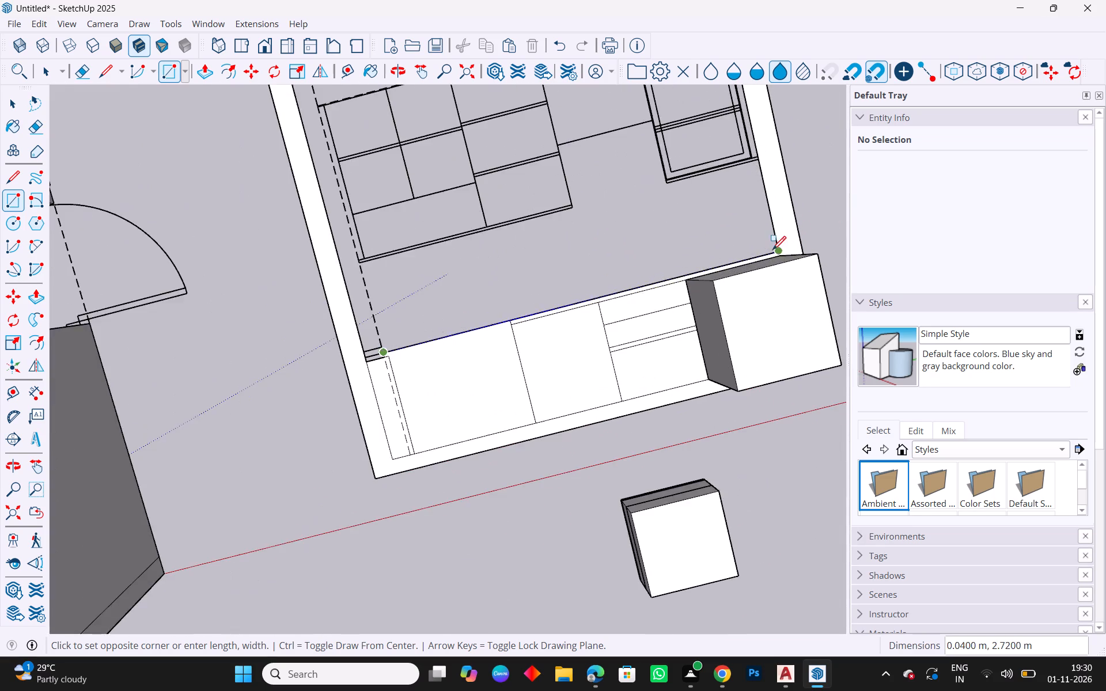
scroll(772, 251, up, 9)
click(777, 240)
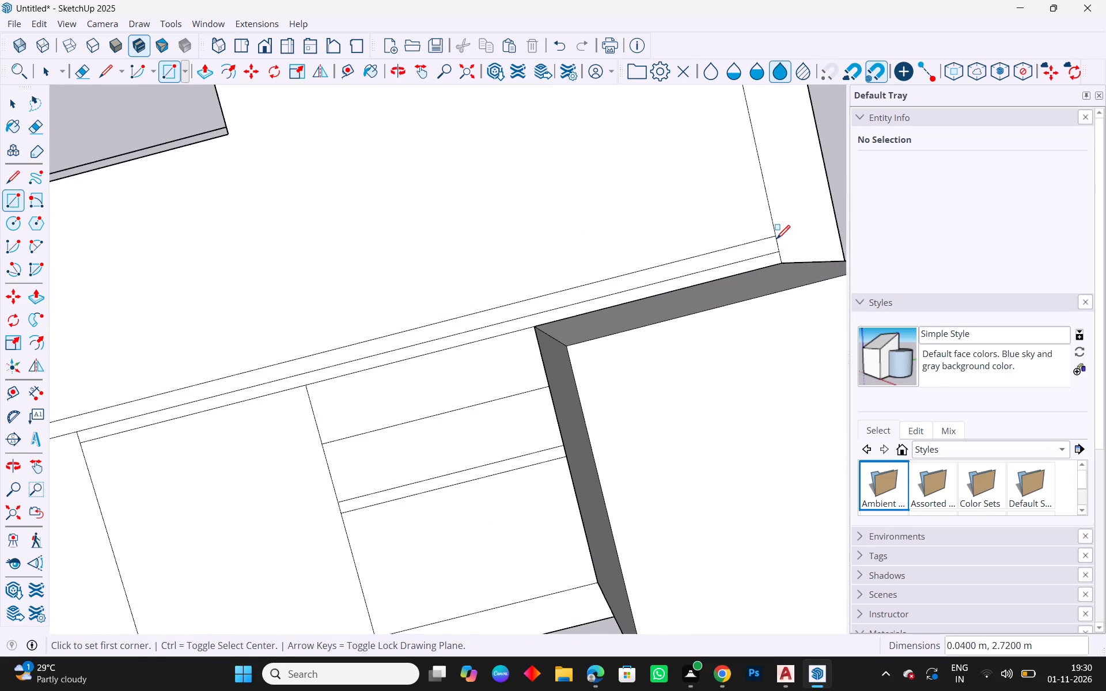
Delete the large face filling the wall area between the upper cabinets and the countertop strip.
key(Escape)
scroll(782, 246, down, 10)
key(Escape)
key(space)
click(496, 271)
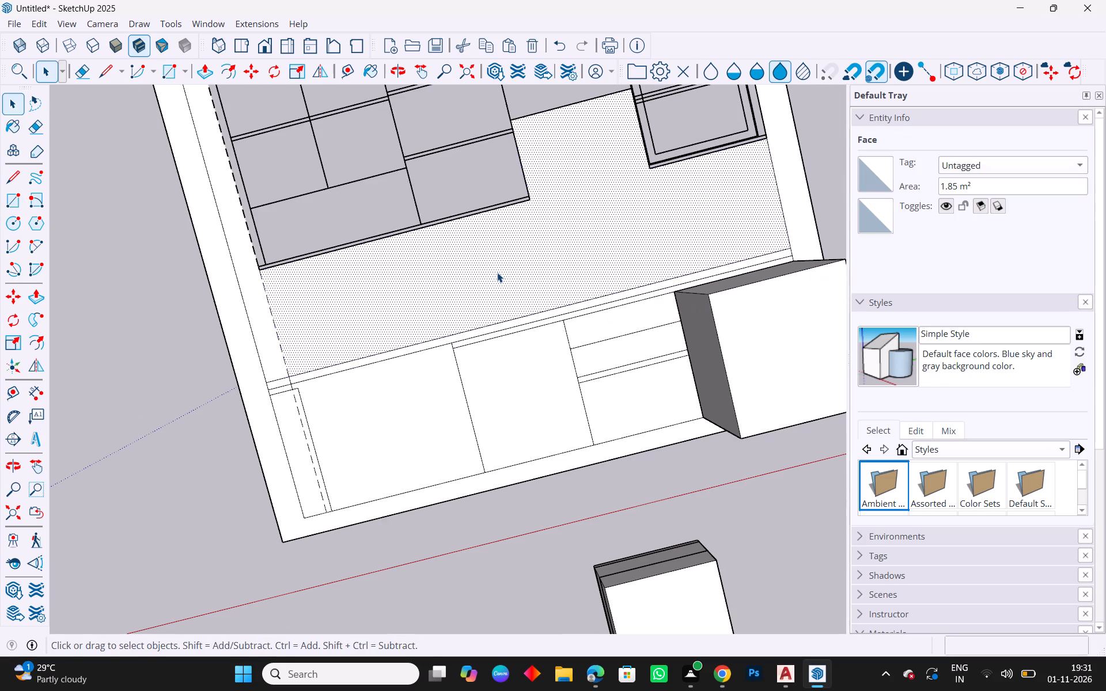
key(Delete)
Make a group from the new countertop strip face above the base cabinets.
scroll(291, 395, up, 7)
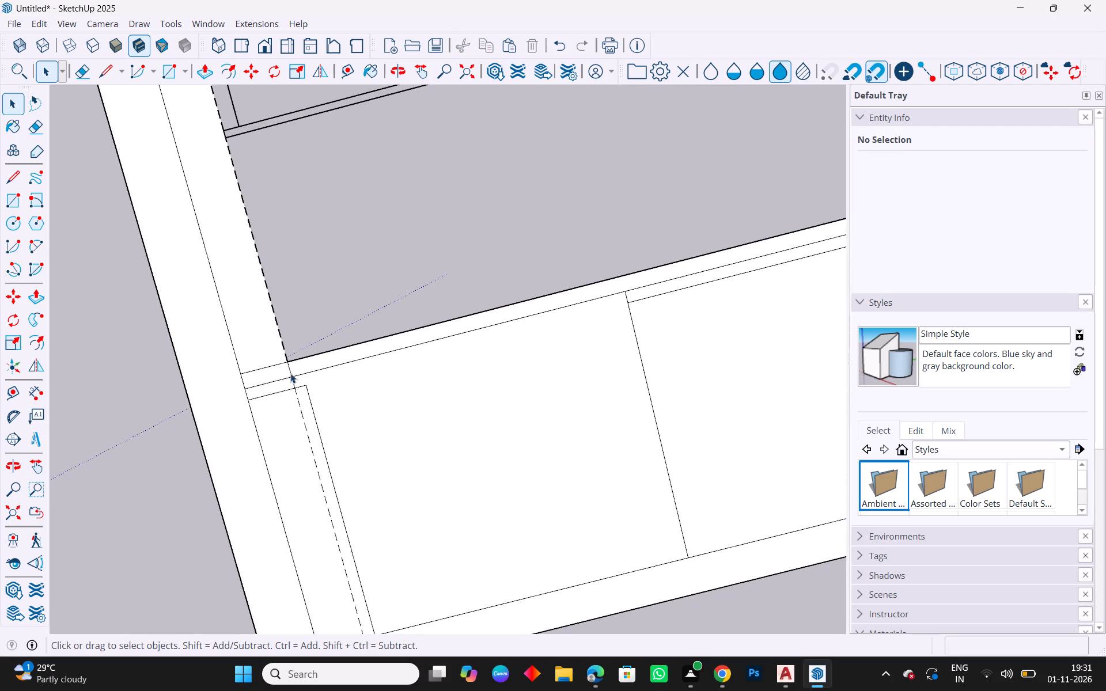
scroll(315, 362, down, 8)
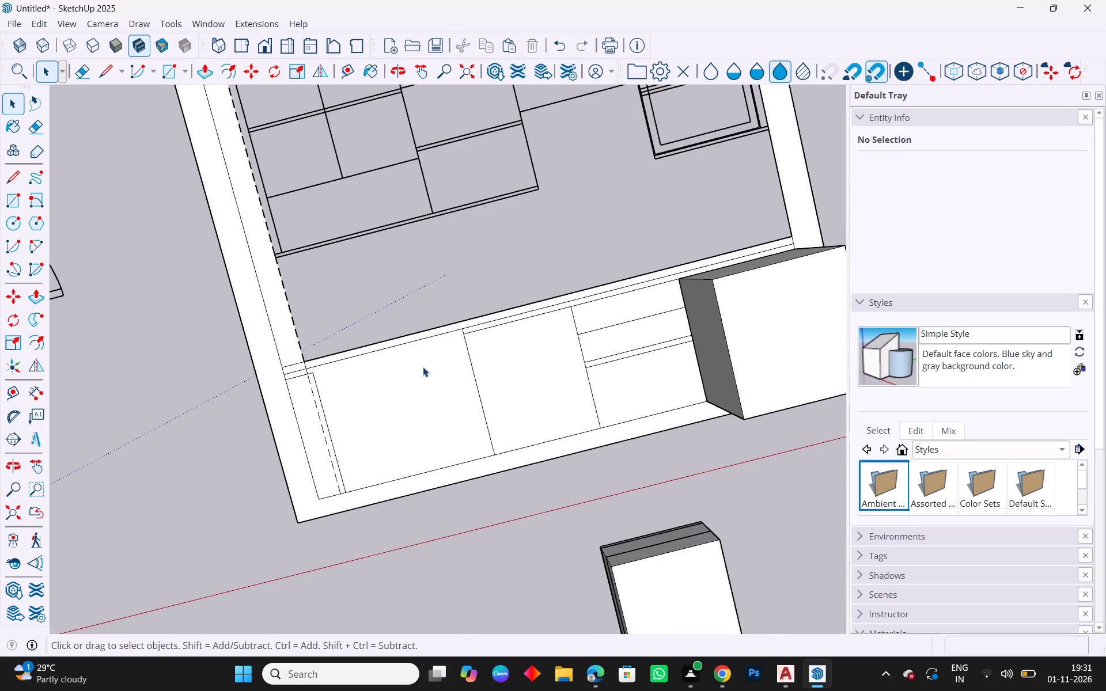
scroll(423, 367, up, 3)
scroll(377, 323, up, 3)
click(378, 336)
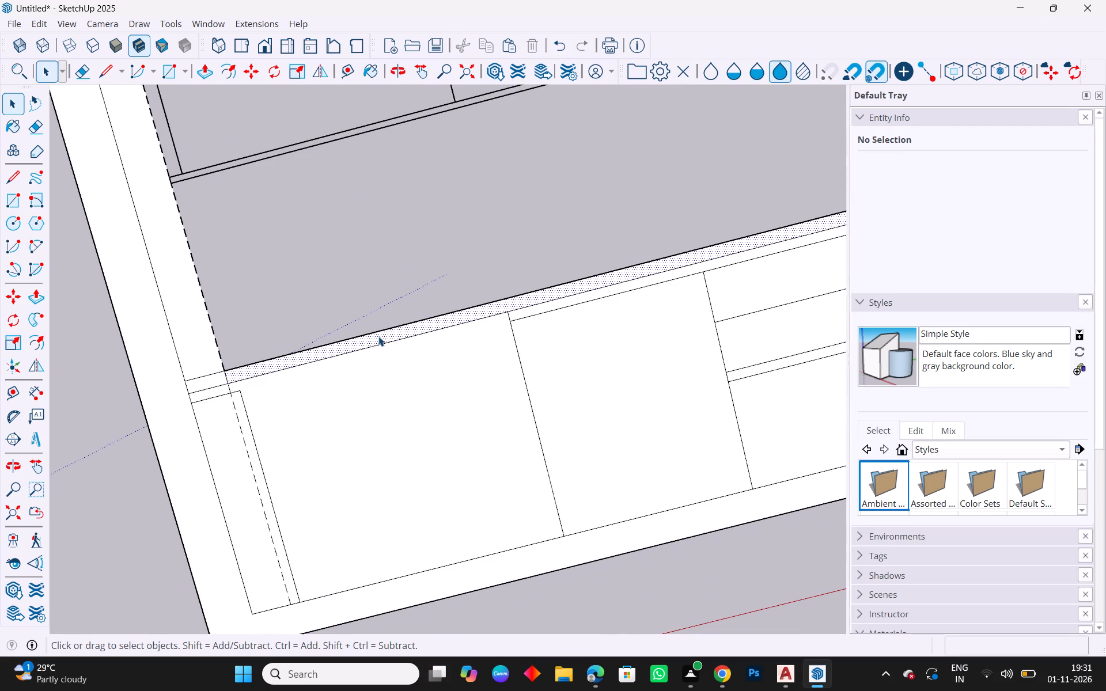
right_click(376, 336)
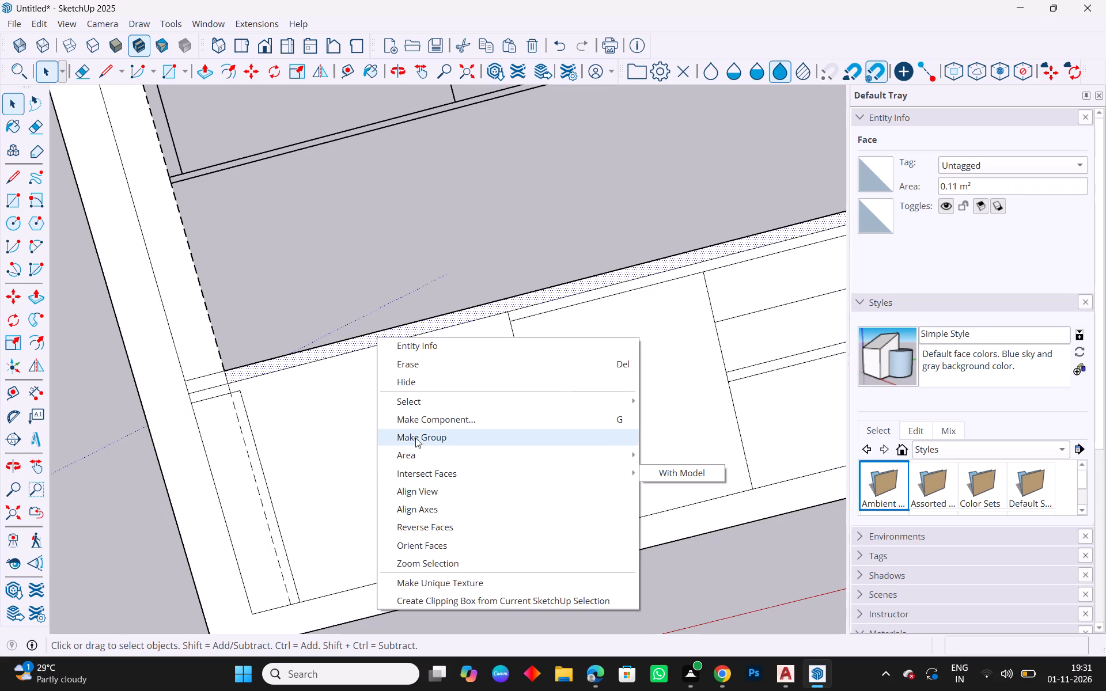
click(422, 435)
Extrude the countertop strip face 600 mm inside its group and leave the group.
double_click(336, 348)
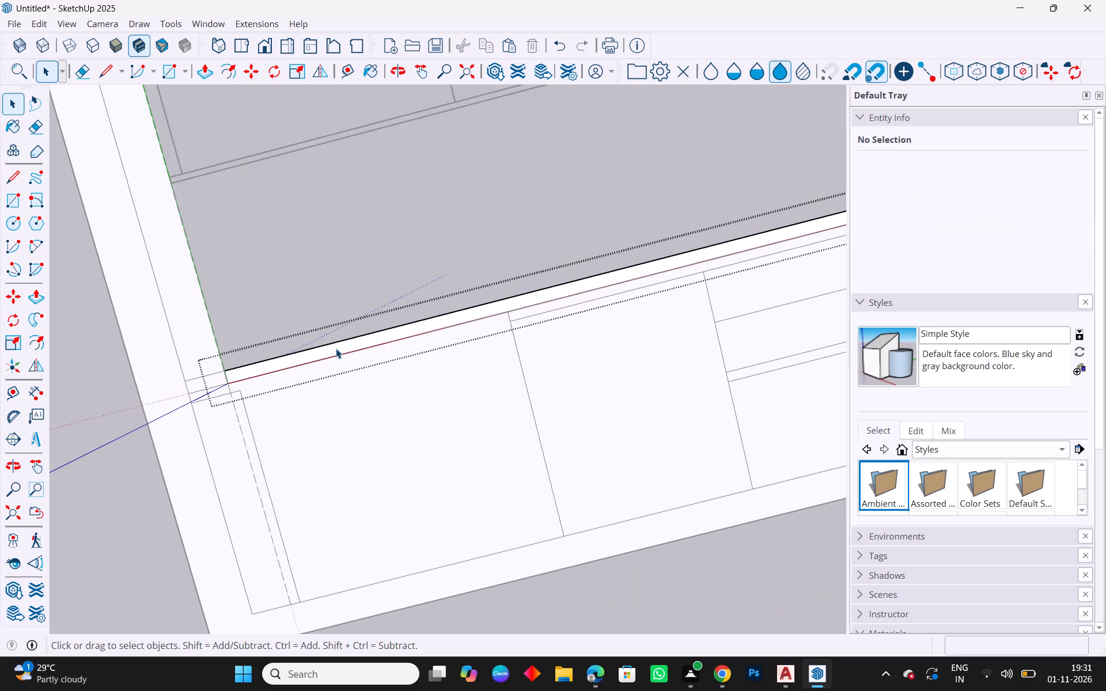
key(p)
drag(336, 348, 342, 371)
text(600mm)
key(Return)
scroll(454, 375, down, 3)
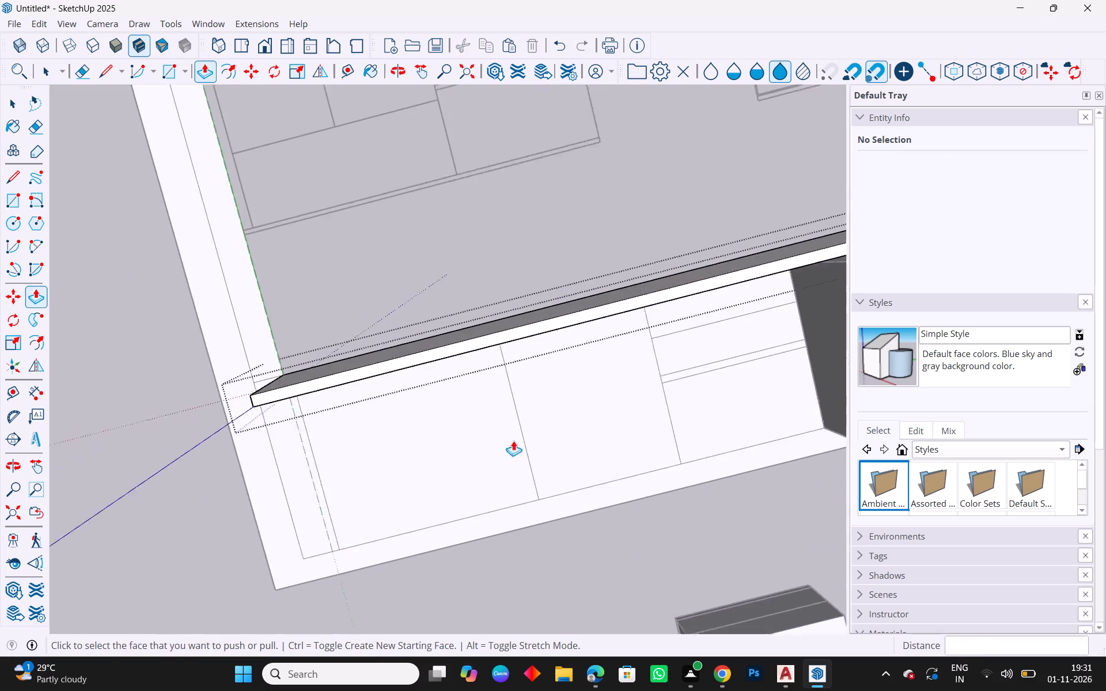
scroll(513, 441, down, 6)
scroll(454, 449, down, 4)
scroll(497, 436, up, 5)
key(Escape)
key(space)
click(441, 404)
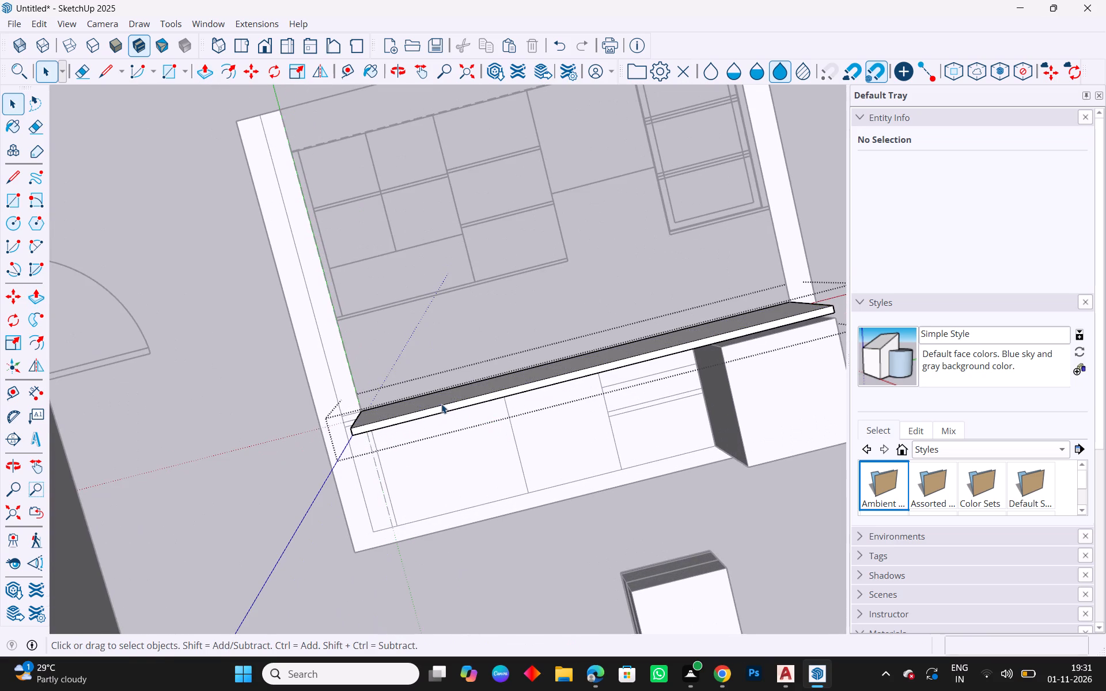
double_click(440, 404)
middle_drag(437, 411, 448, 290)
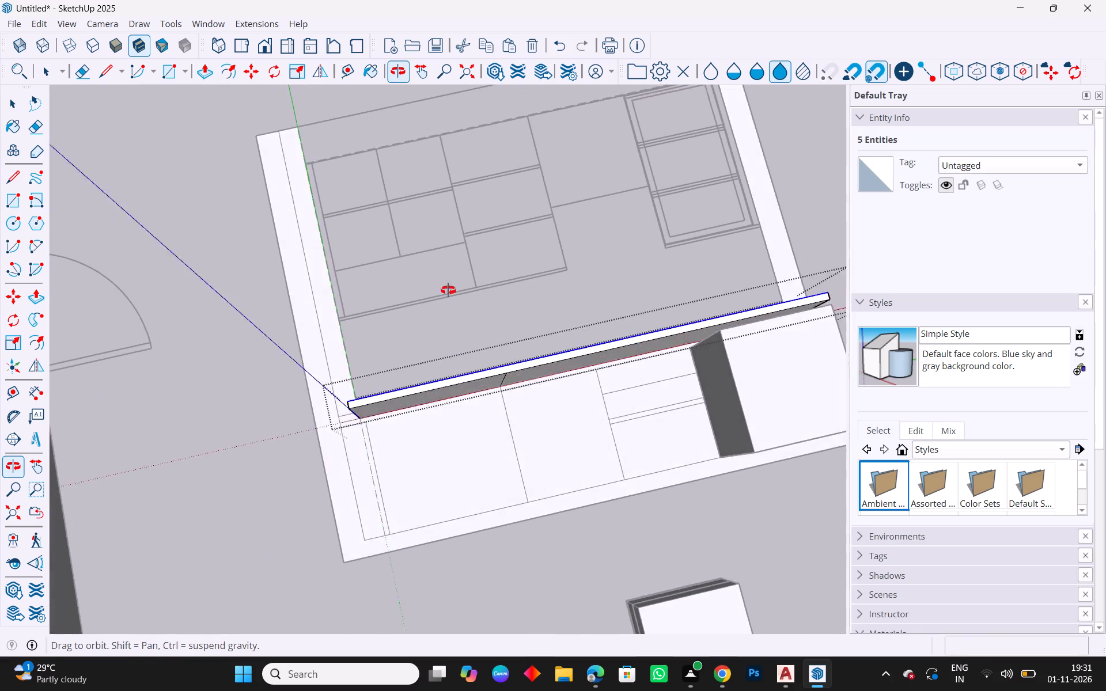
middle_drag(448, 290, 596, 484)
click(480, 529)
Examine the extruded countertop from several sides against the base cabinets and the wall elevation.
middle_drag(381, 462, 559, 535)
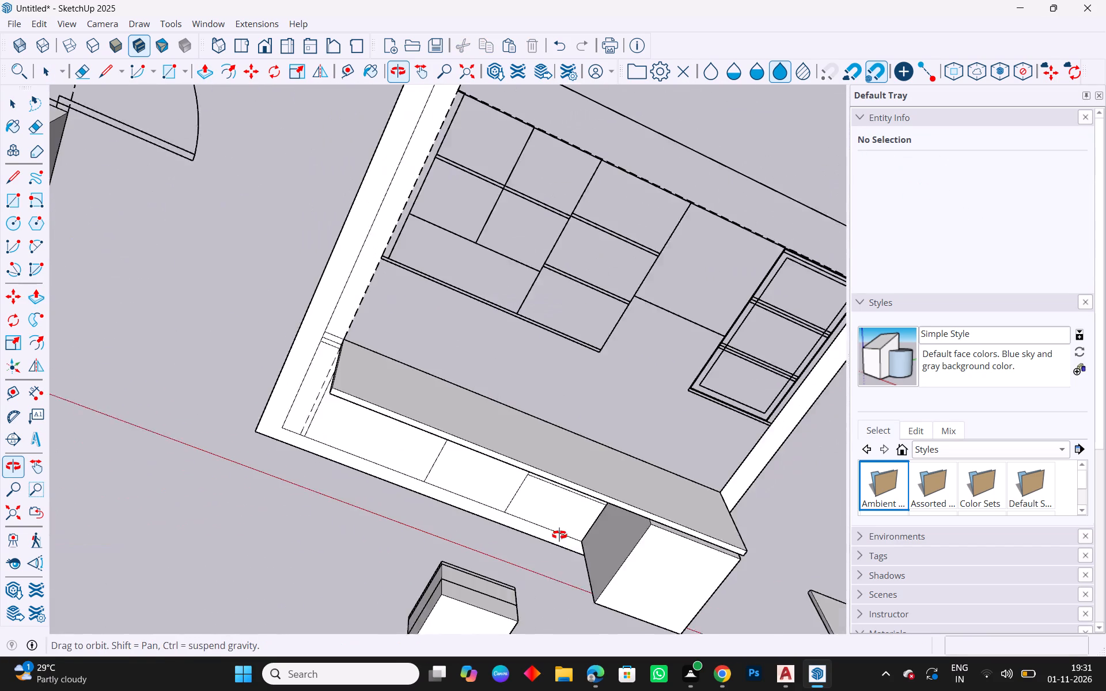
middle_drag(559, 535, 566, 539)
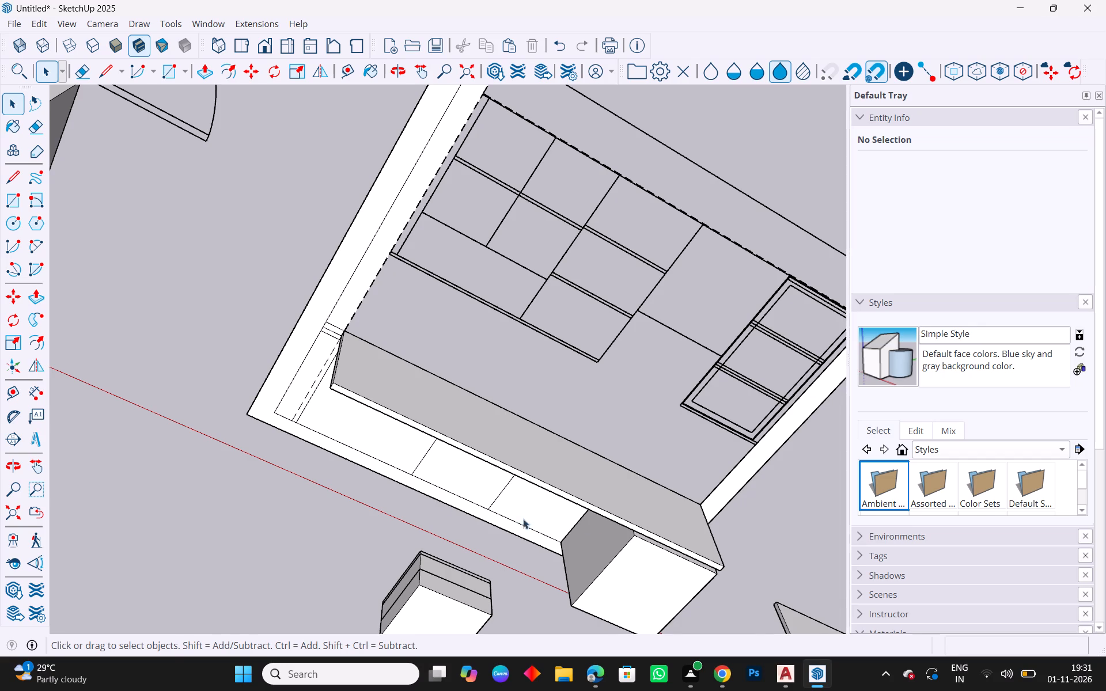
middle_drag(334, 529, 493, 572)
scroll(149, 309, down, 3)
middle_drag(741, 637, 671, 407)
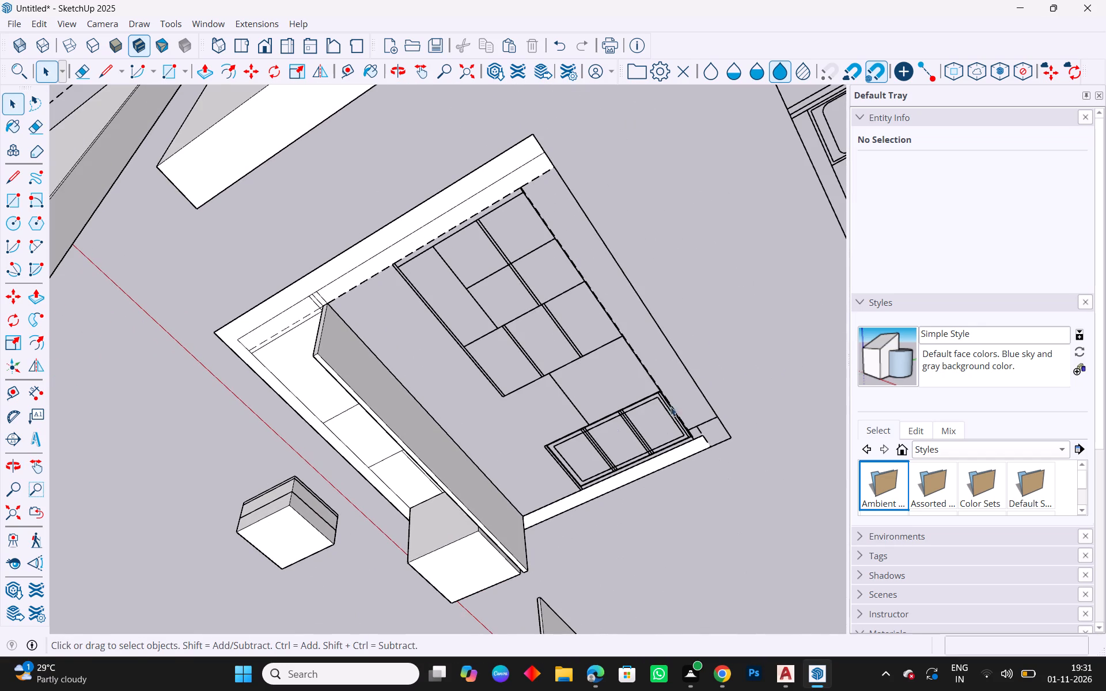
middle_drag(671, 407, 685, 406)
middle_drag(560, 500, 0, 193)
middle_drag(753, 450, 97, 540)
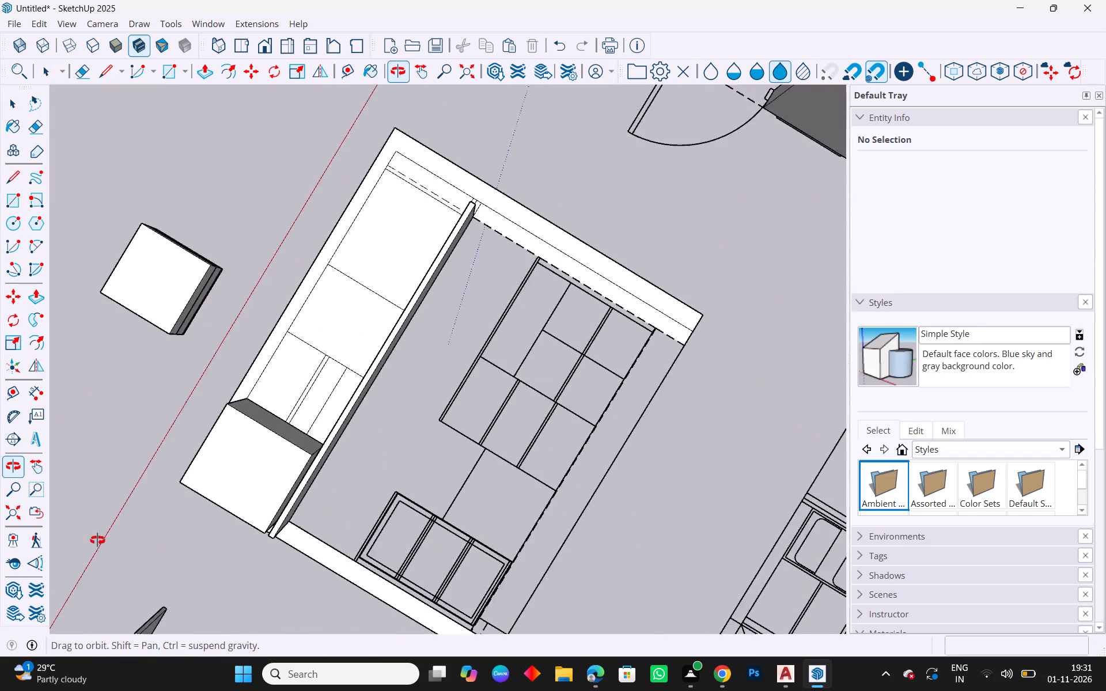
middle_drag(97, 540, 42, 532)
middle_drag(54, 503, 464, 270)
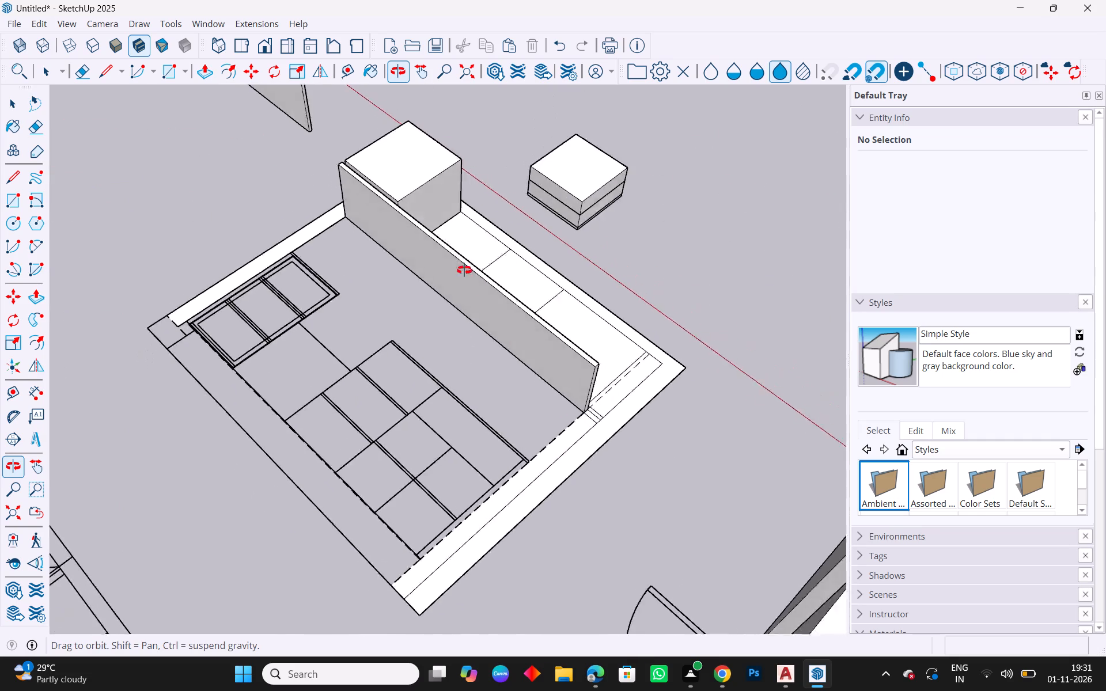
middle_drag(464, 270, 421, 247)
middle_drag(721, 379, 139, 498)
middle_drag(559, 475, 546, 504)
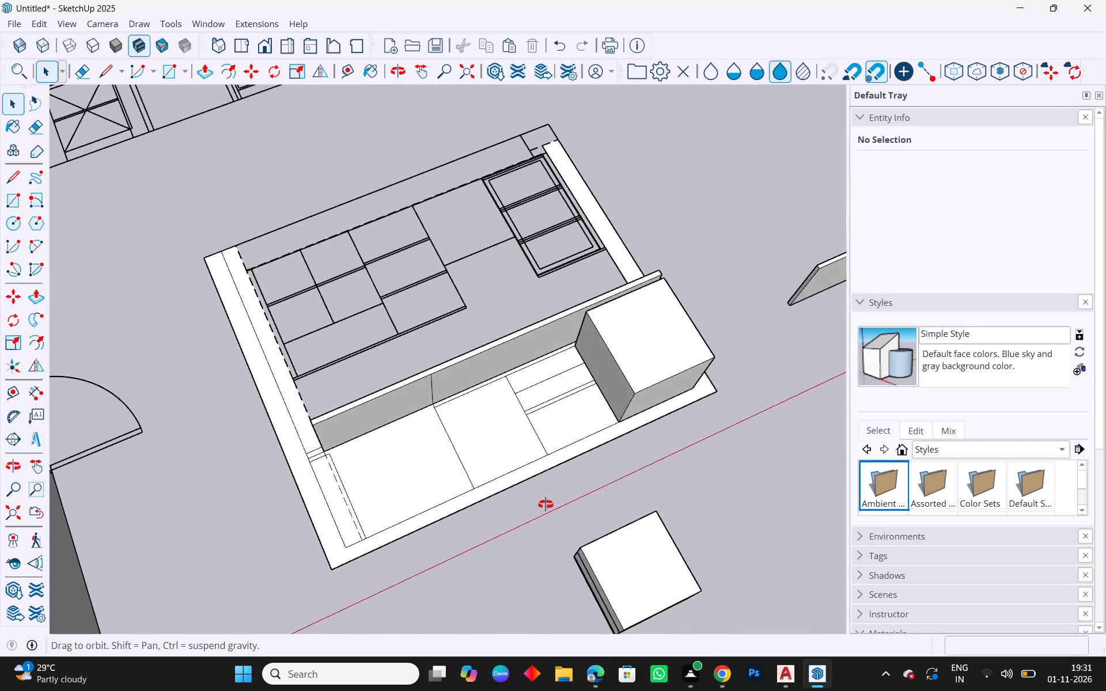
middle_drag(546, 504, 415, 598)
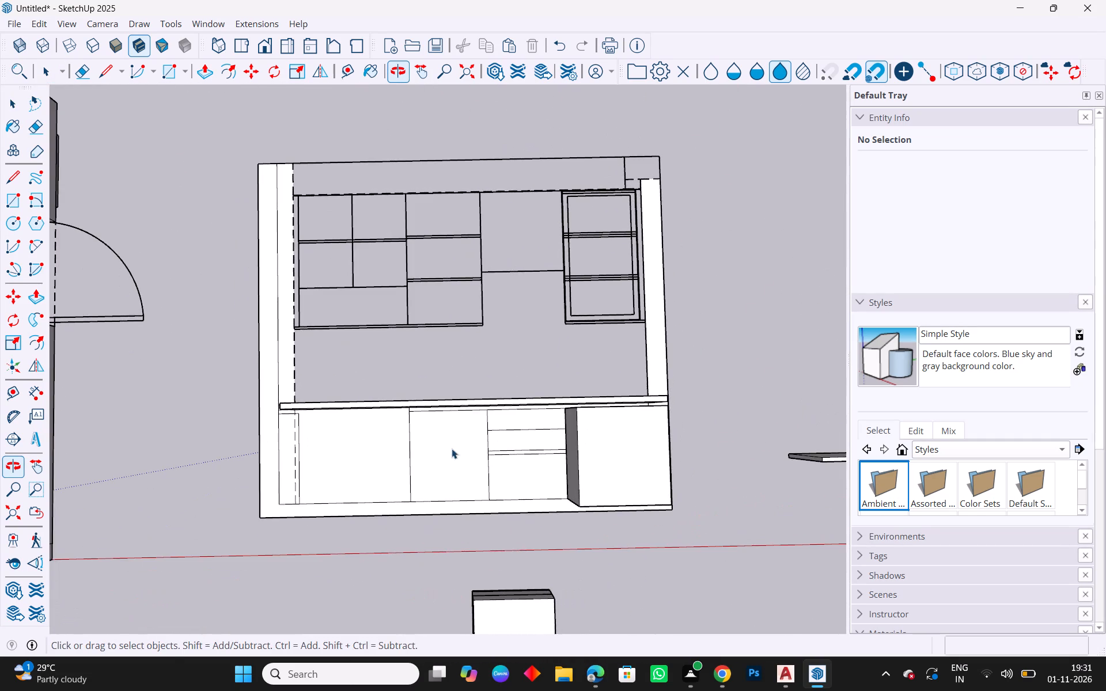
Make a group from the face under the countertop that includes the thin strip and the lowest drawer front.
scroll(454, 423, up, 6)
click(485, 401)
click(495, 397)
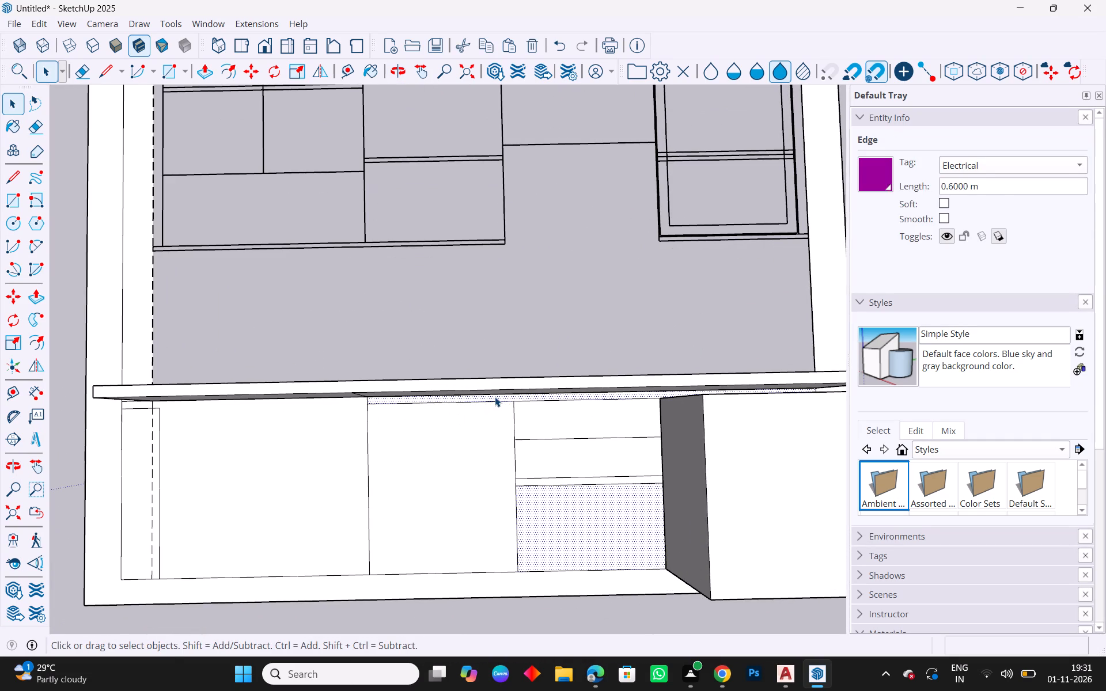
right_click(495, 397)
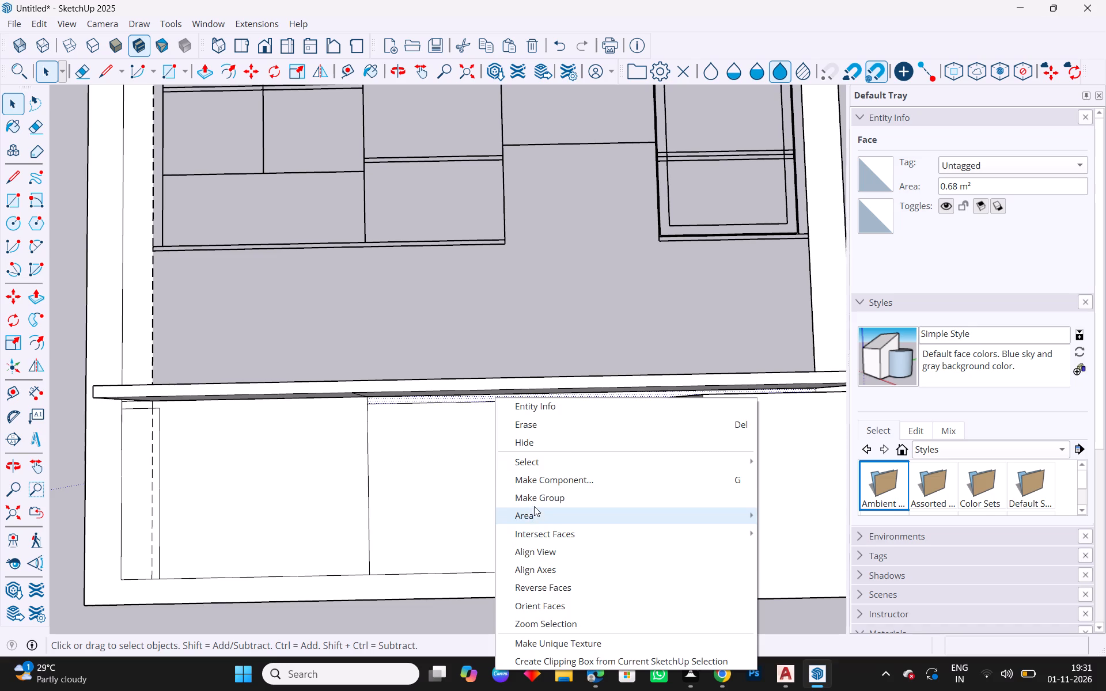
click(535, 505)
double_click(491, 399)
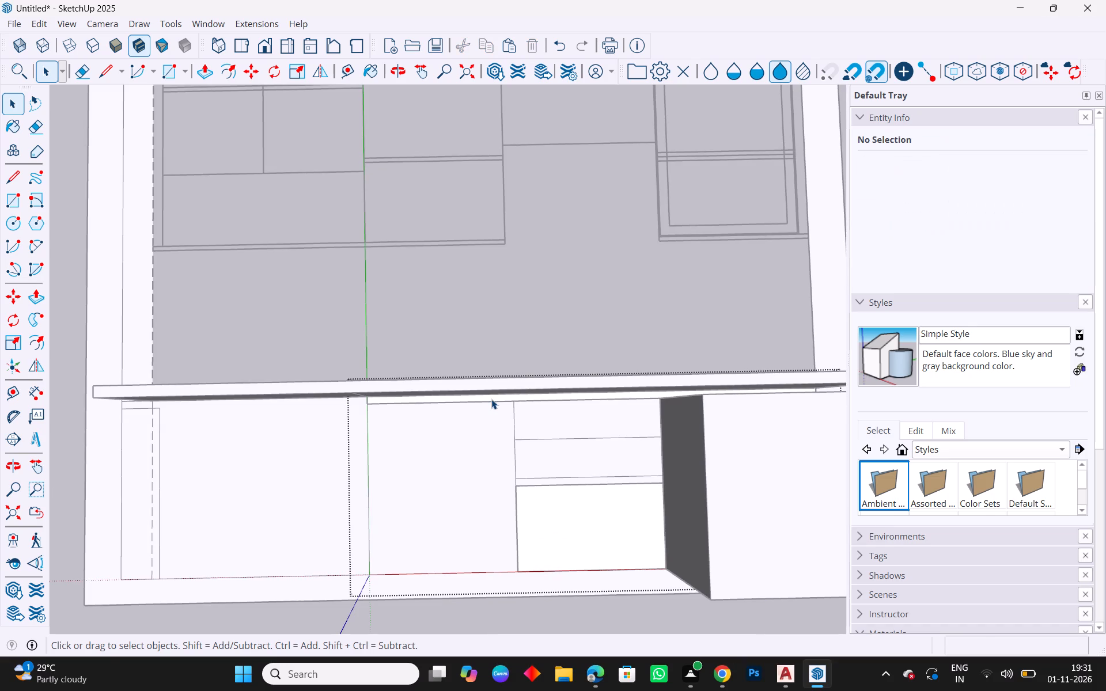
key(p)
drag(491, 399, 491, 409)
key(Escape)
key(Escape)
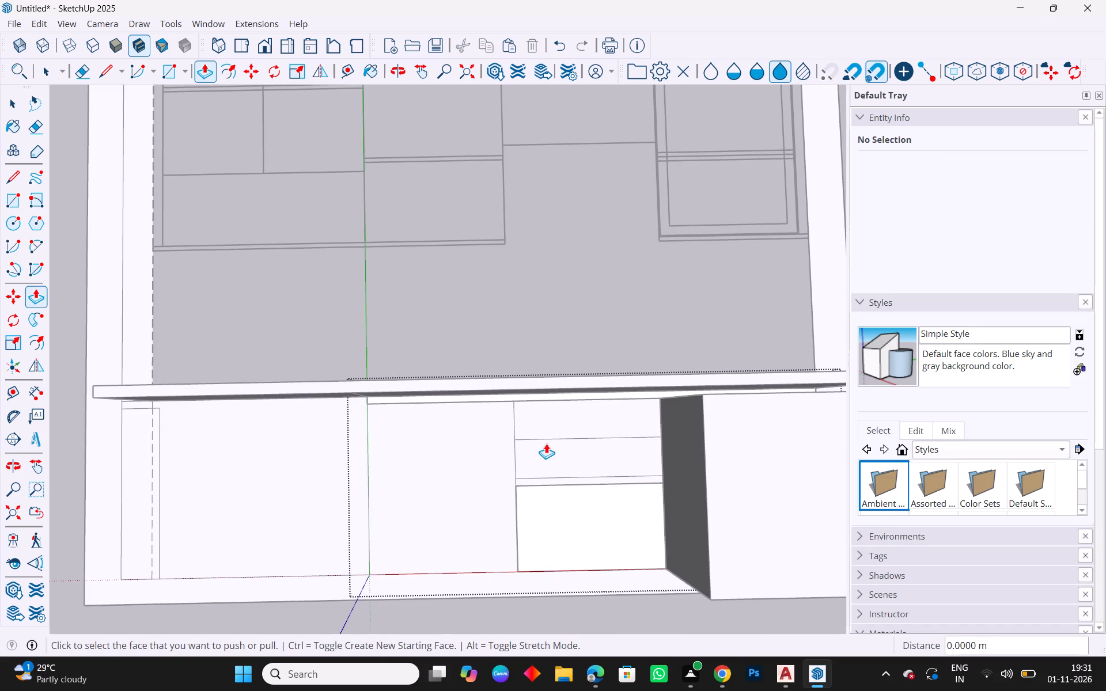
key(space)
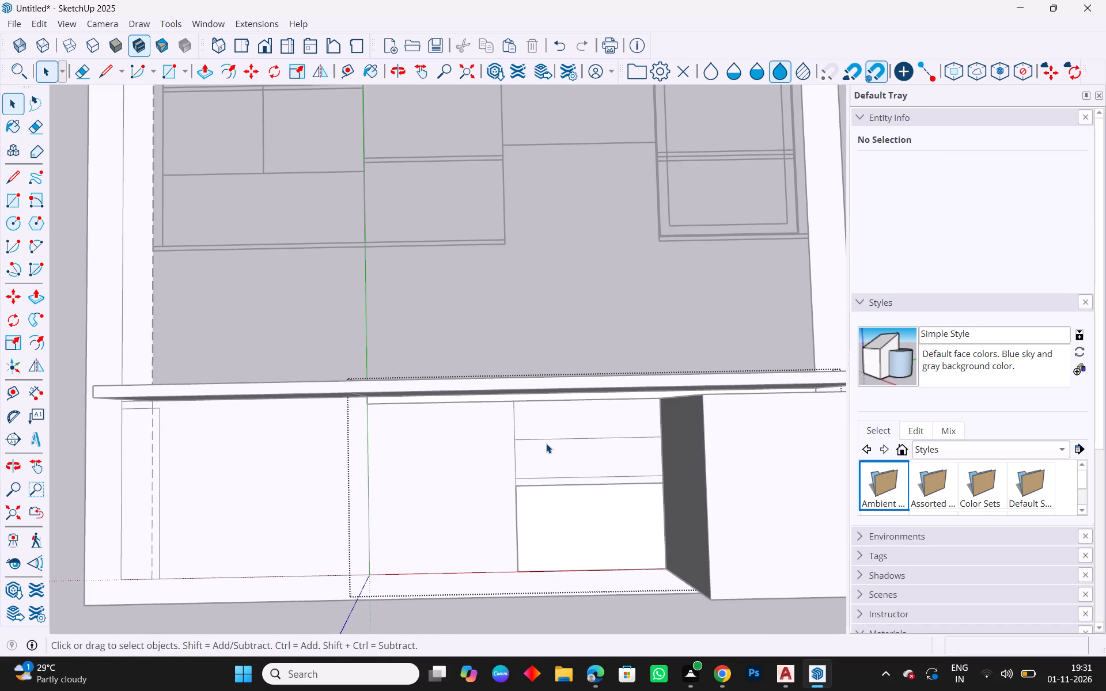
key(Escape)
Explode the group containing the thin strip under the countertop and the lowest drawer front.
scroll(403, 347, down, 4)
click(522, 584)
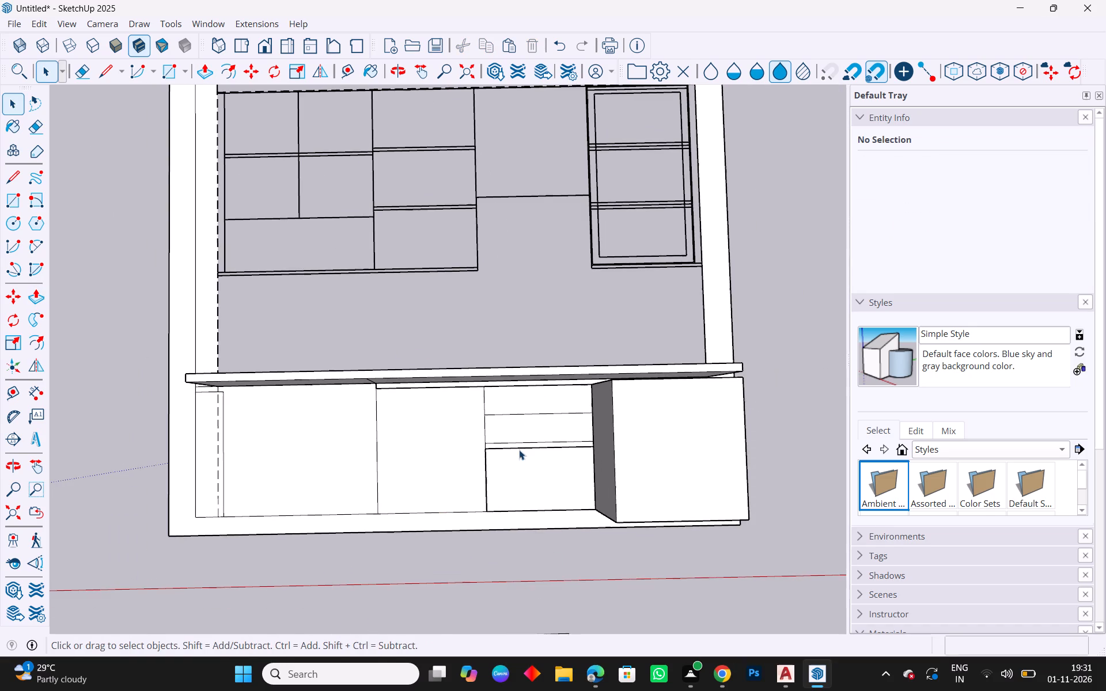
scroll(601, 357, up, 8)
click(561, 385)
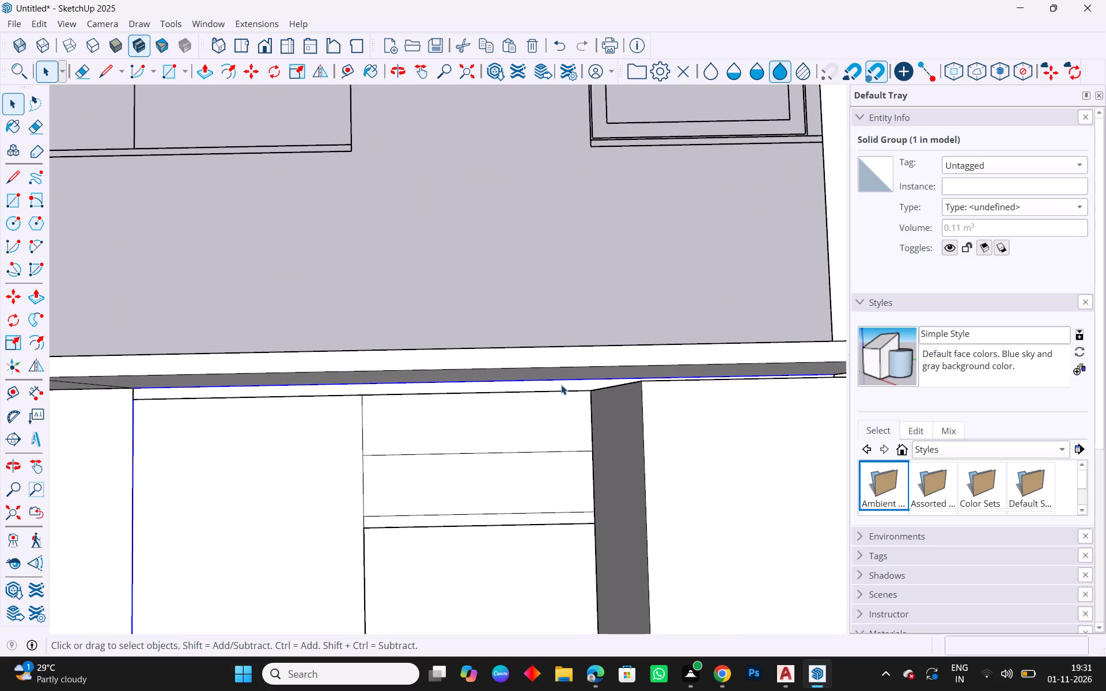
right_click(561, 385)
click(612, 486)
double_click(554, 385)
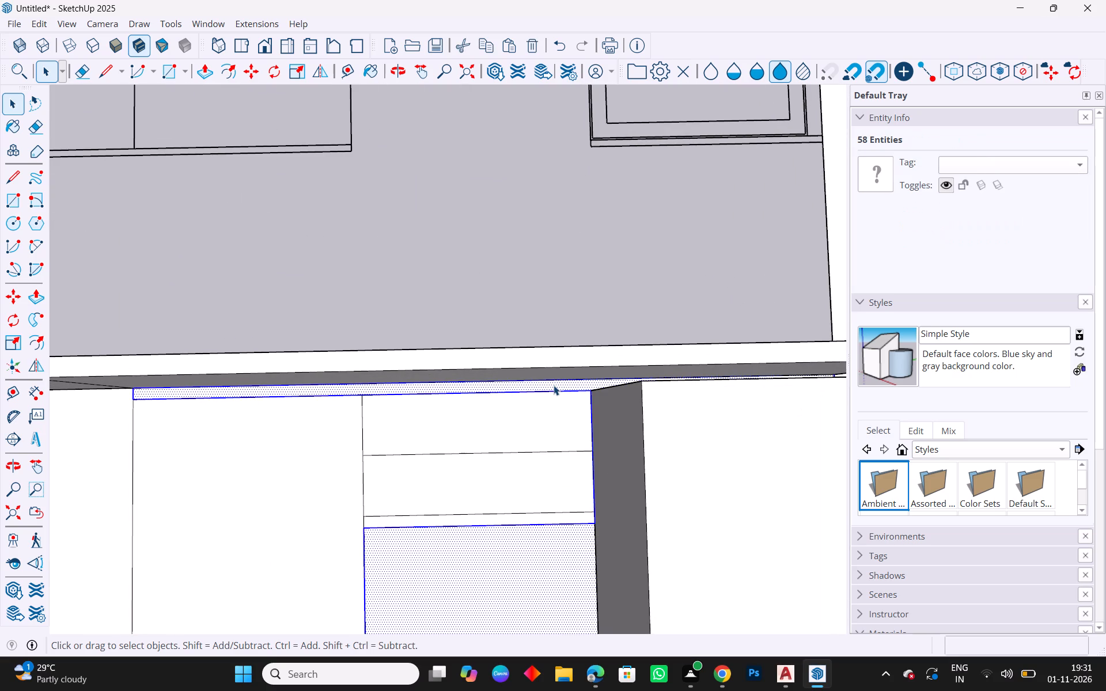
Delete the face covering the lowest drawer front and the thin strip under the countertop.
scroll(596, 547, down, 4)
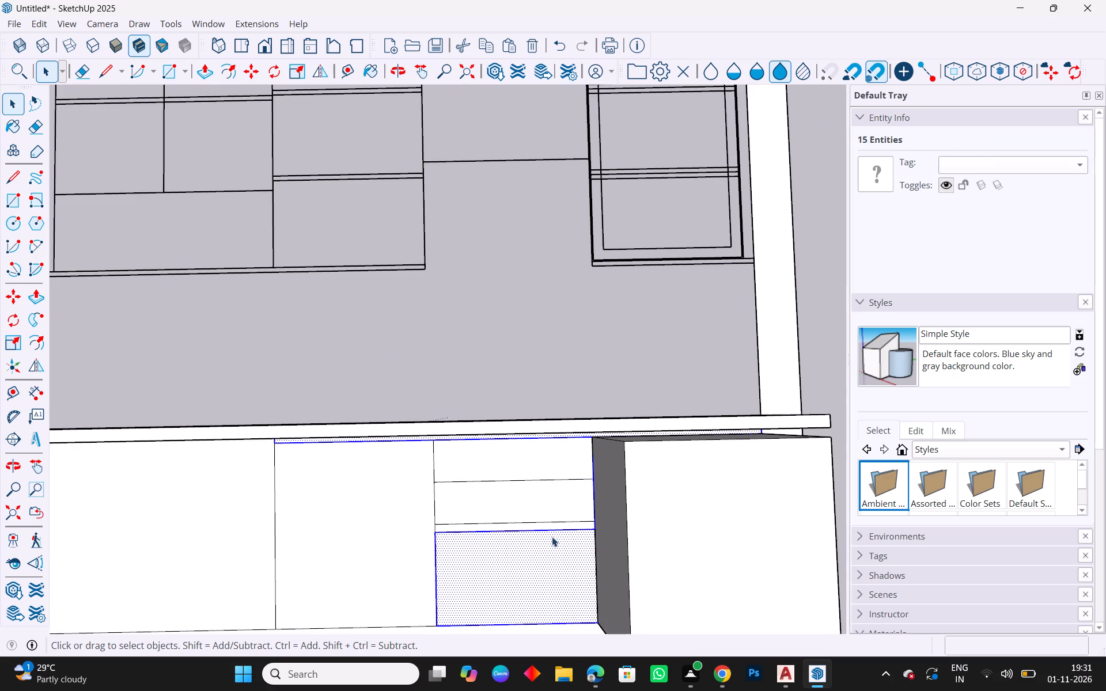
key(Escape)
scroll(445, 431, down, 5)
right_click(506, 522)
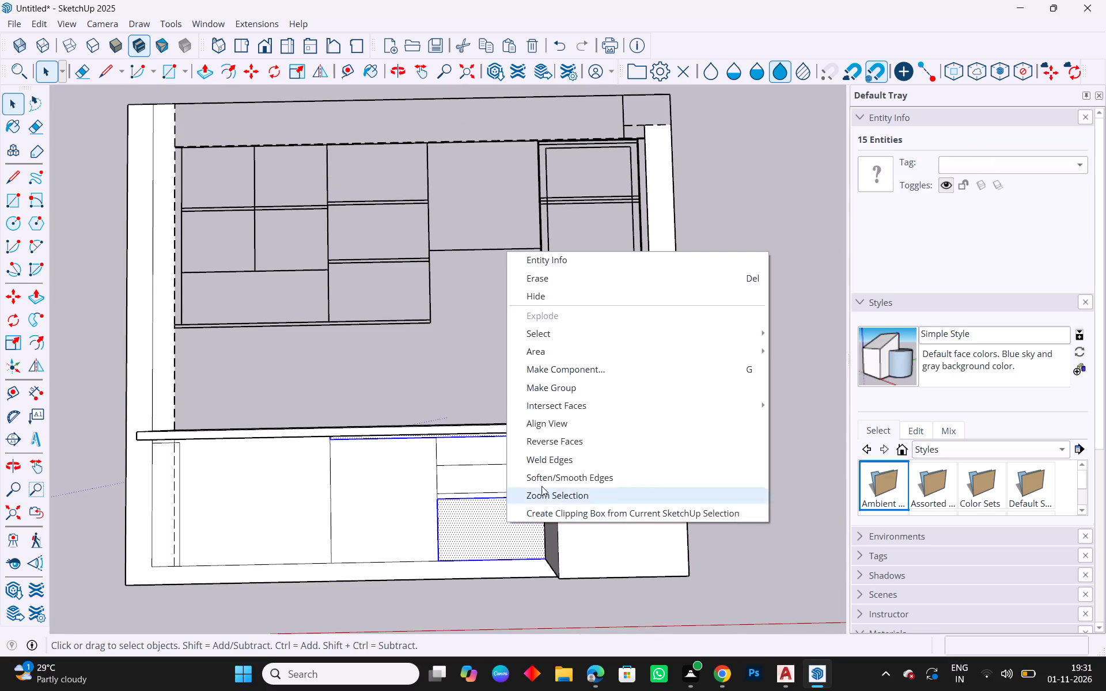
key(Escape)
click(743, 573)
key(Escape)
click(535, 542)
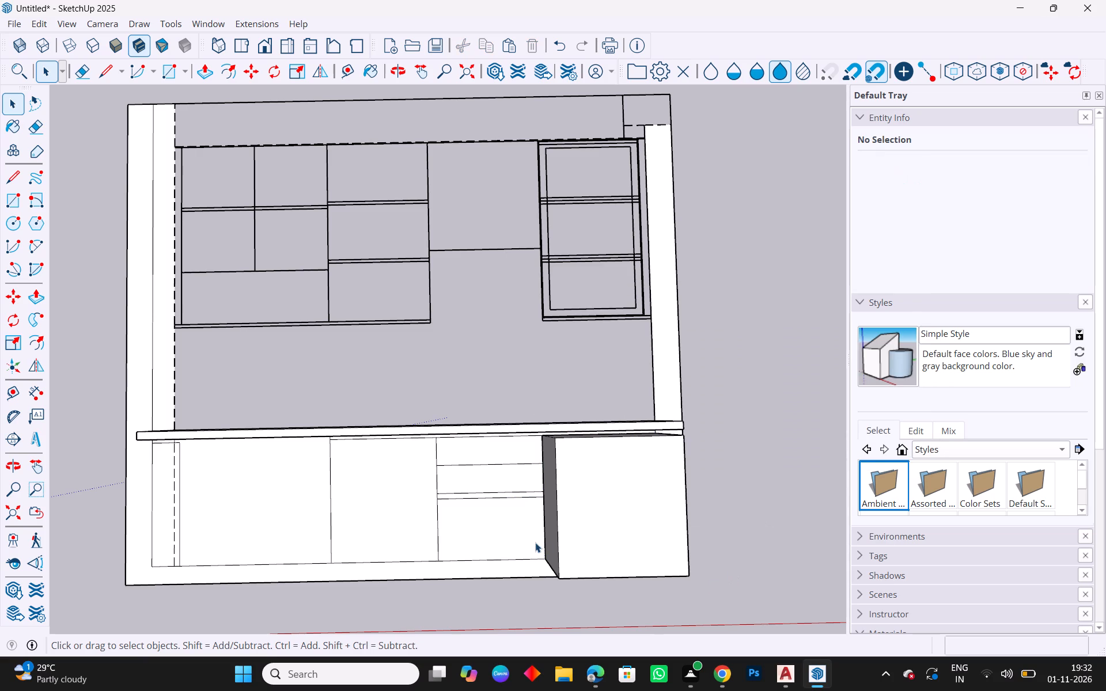
key(Delete)
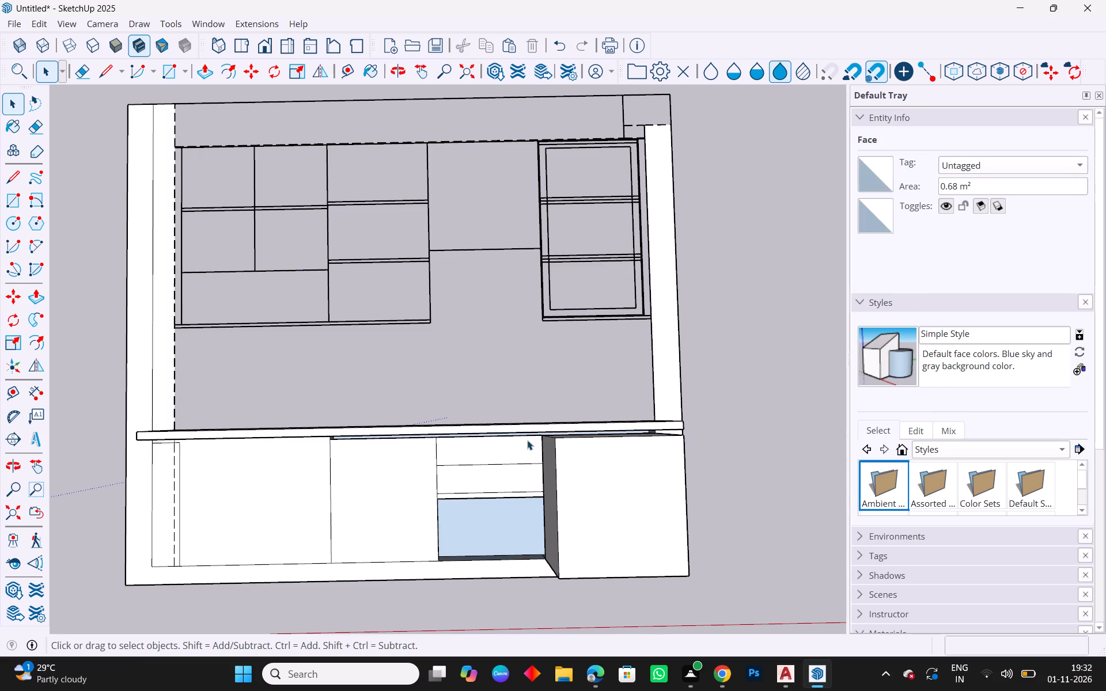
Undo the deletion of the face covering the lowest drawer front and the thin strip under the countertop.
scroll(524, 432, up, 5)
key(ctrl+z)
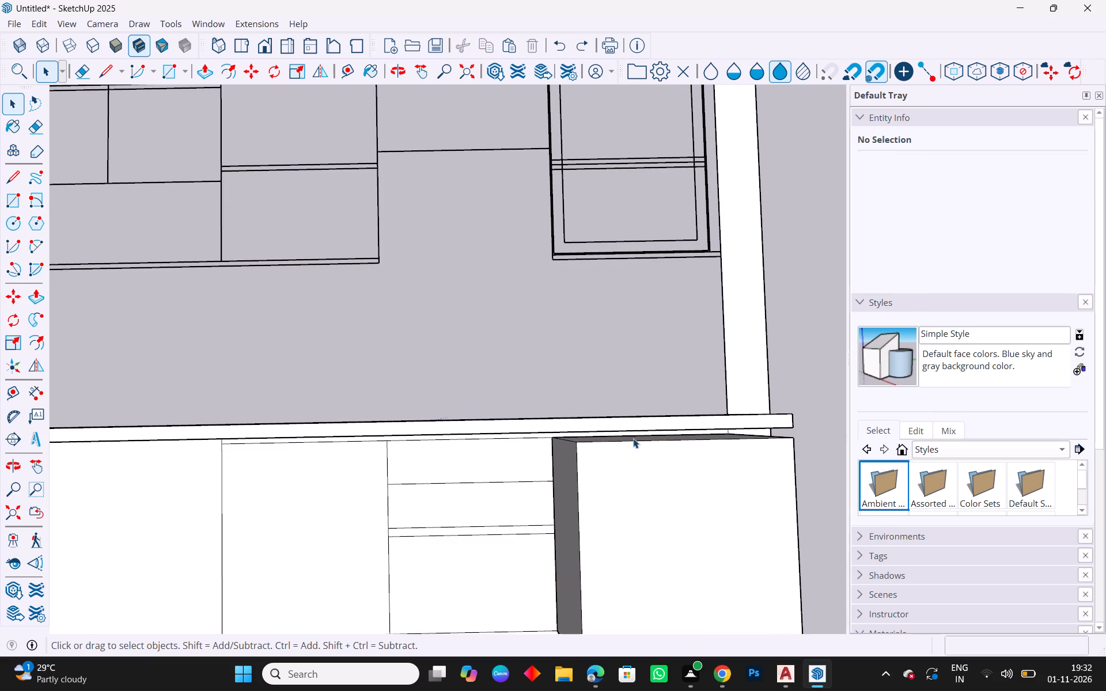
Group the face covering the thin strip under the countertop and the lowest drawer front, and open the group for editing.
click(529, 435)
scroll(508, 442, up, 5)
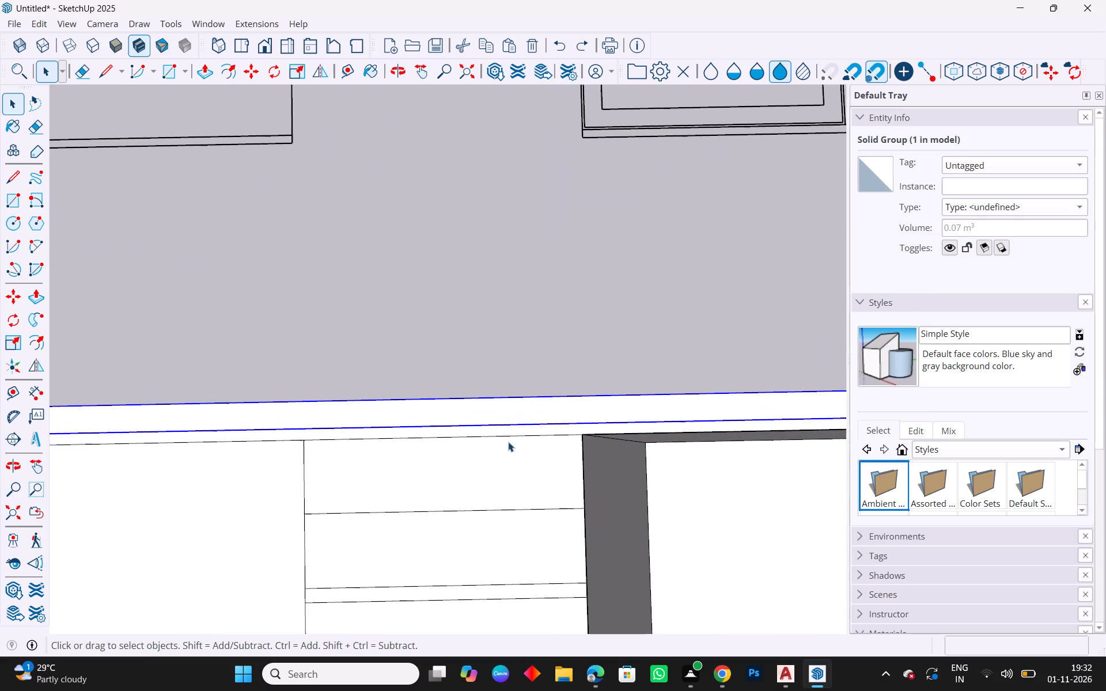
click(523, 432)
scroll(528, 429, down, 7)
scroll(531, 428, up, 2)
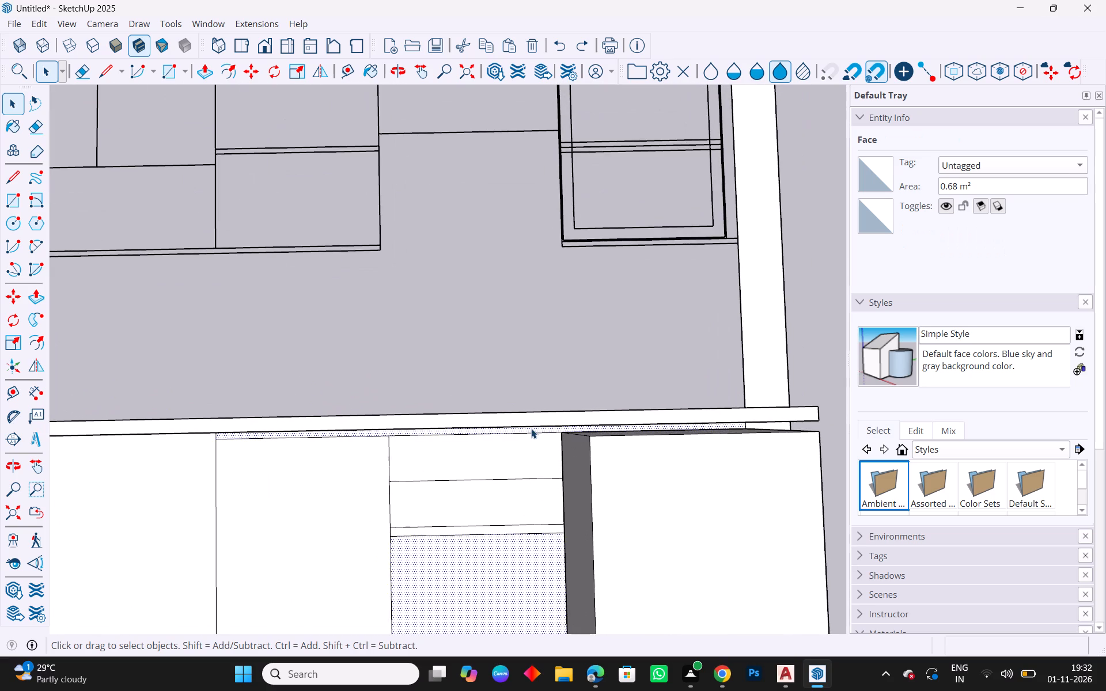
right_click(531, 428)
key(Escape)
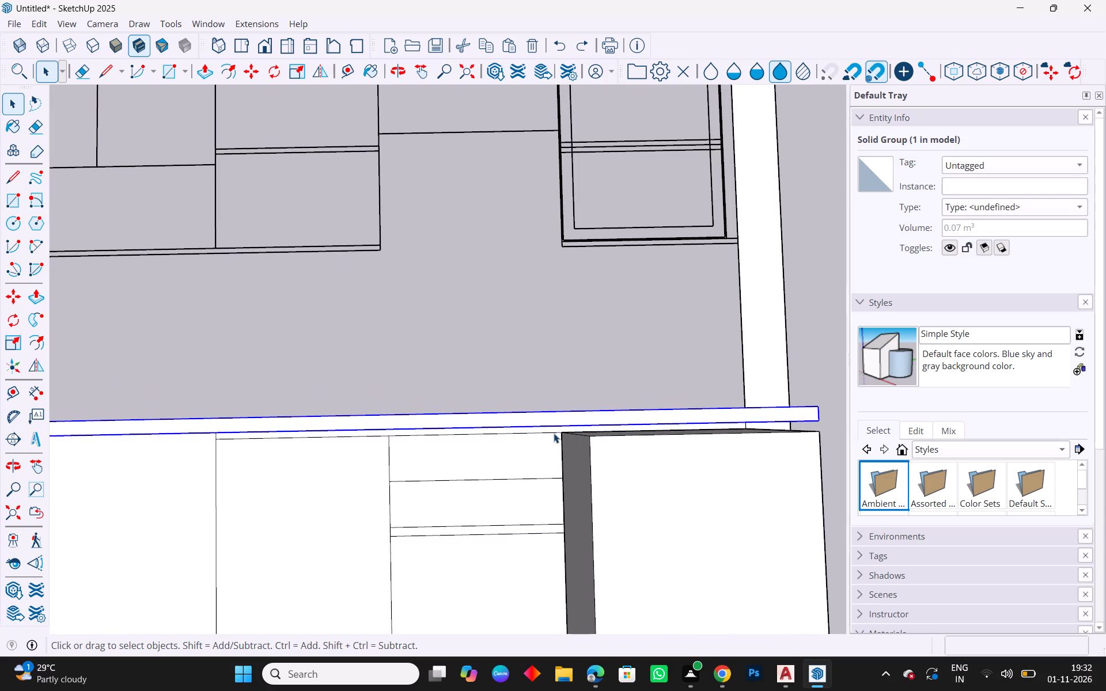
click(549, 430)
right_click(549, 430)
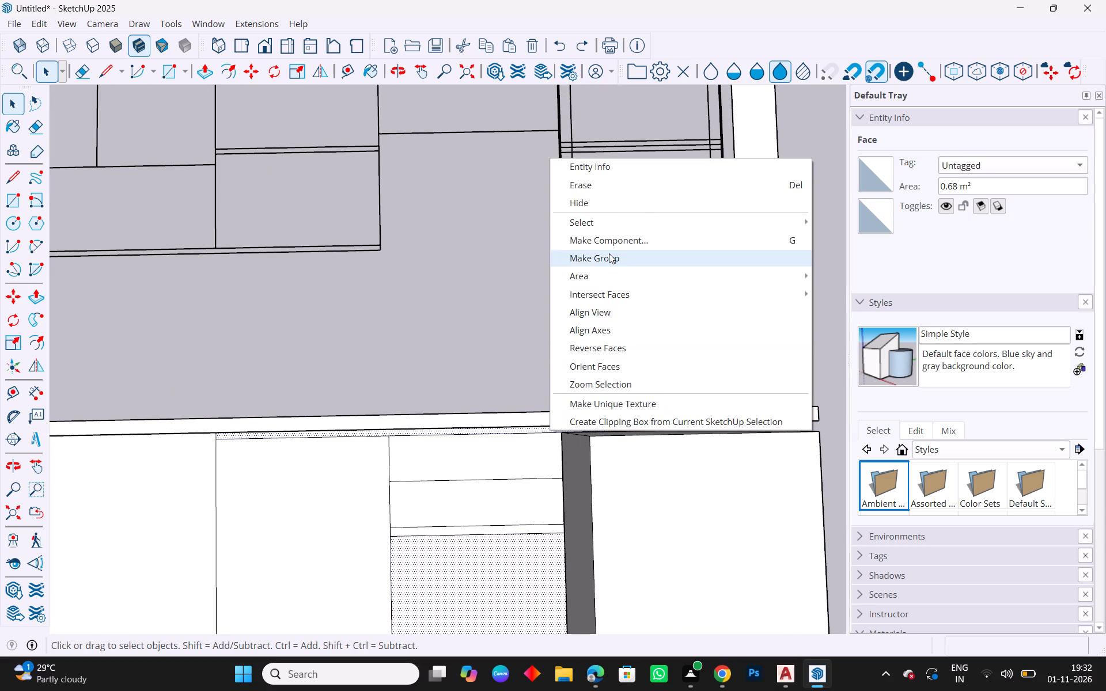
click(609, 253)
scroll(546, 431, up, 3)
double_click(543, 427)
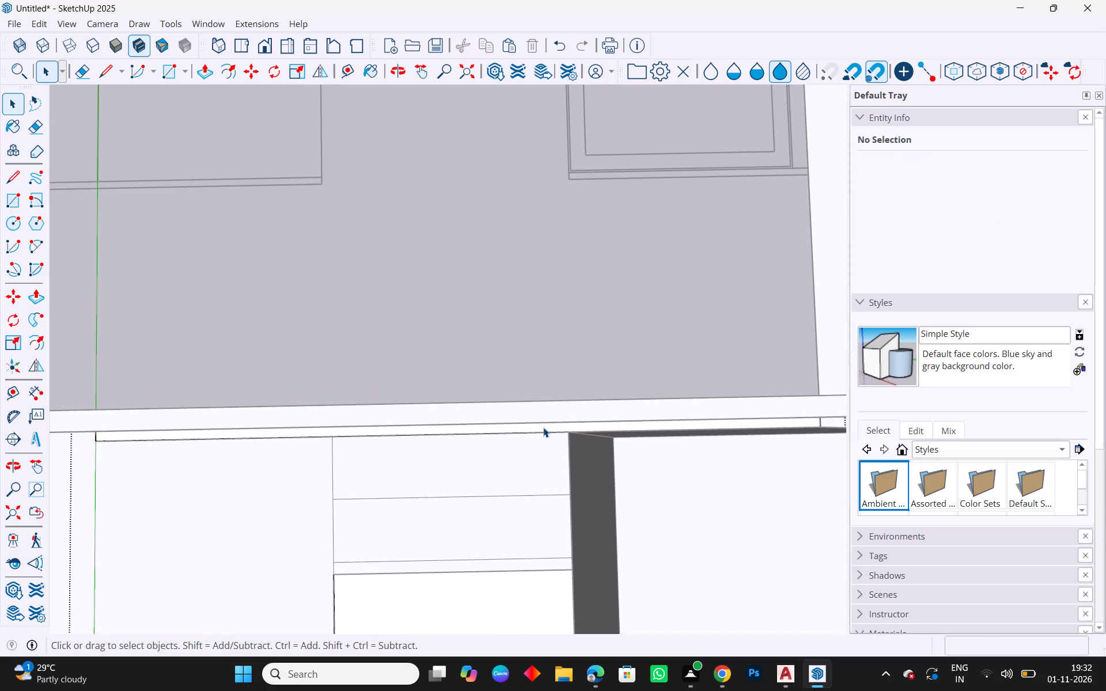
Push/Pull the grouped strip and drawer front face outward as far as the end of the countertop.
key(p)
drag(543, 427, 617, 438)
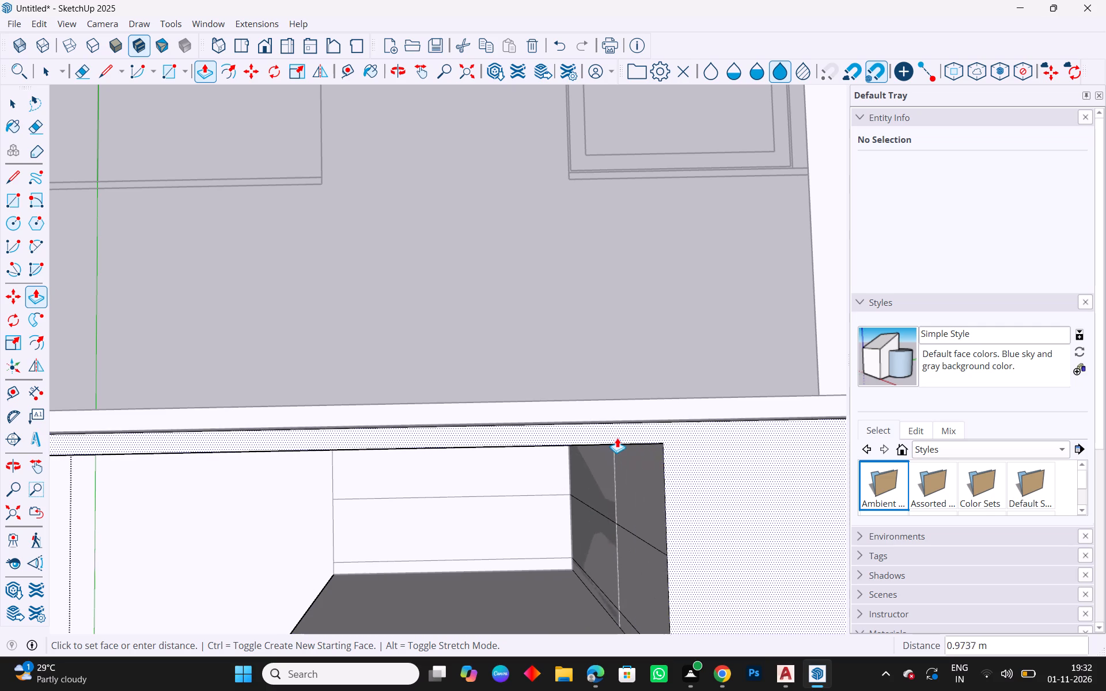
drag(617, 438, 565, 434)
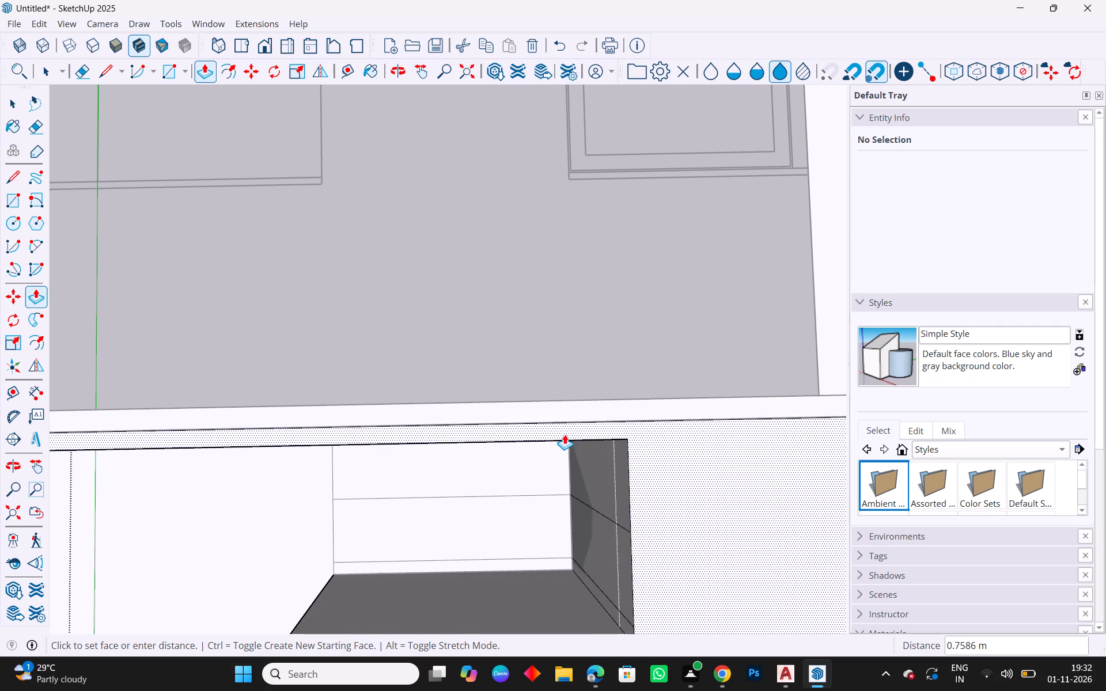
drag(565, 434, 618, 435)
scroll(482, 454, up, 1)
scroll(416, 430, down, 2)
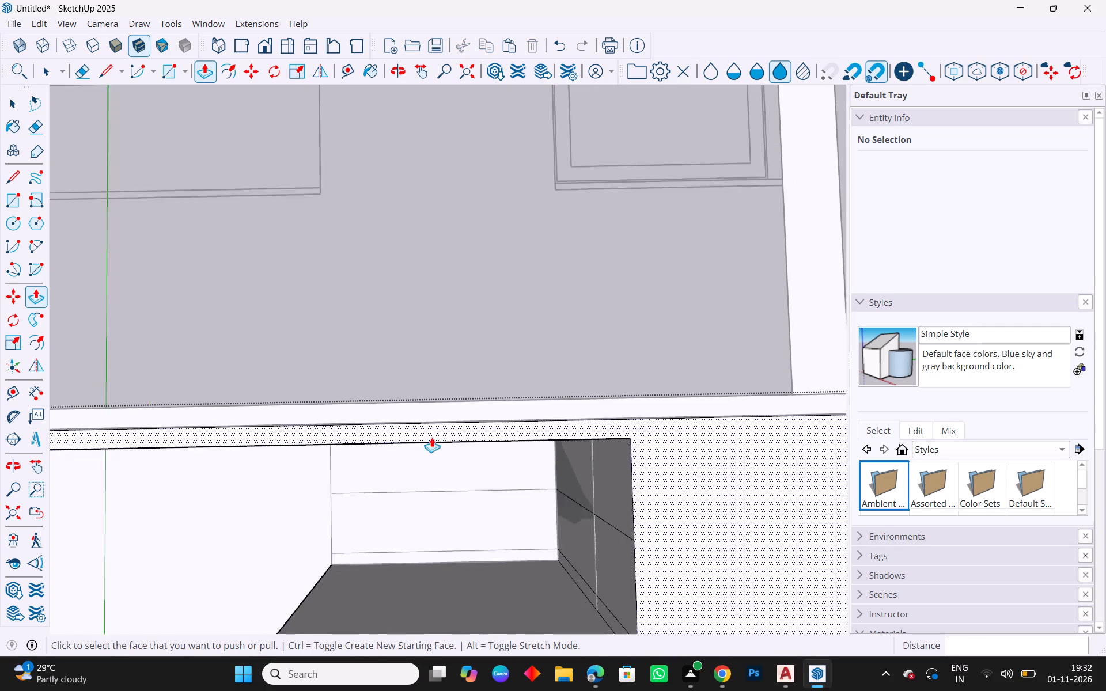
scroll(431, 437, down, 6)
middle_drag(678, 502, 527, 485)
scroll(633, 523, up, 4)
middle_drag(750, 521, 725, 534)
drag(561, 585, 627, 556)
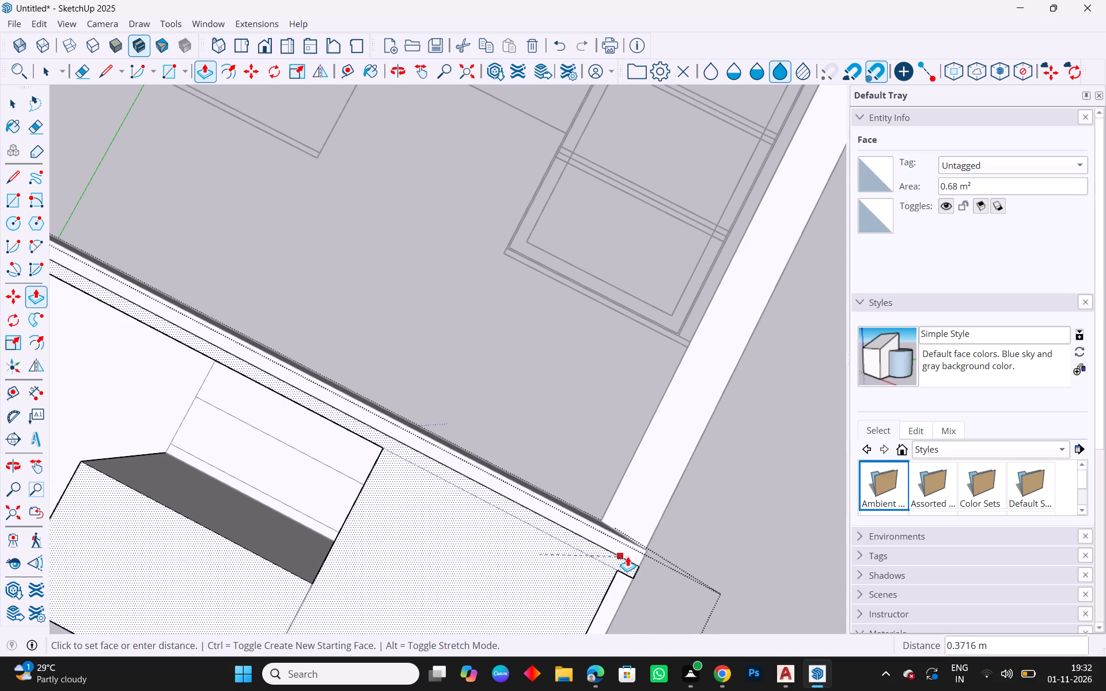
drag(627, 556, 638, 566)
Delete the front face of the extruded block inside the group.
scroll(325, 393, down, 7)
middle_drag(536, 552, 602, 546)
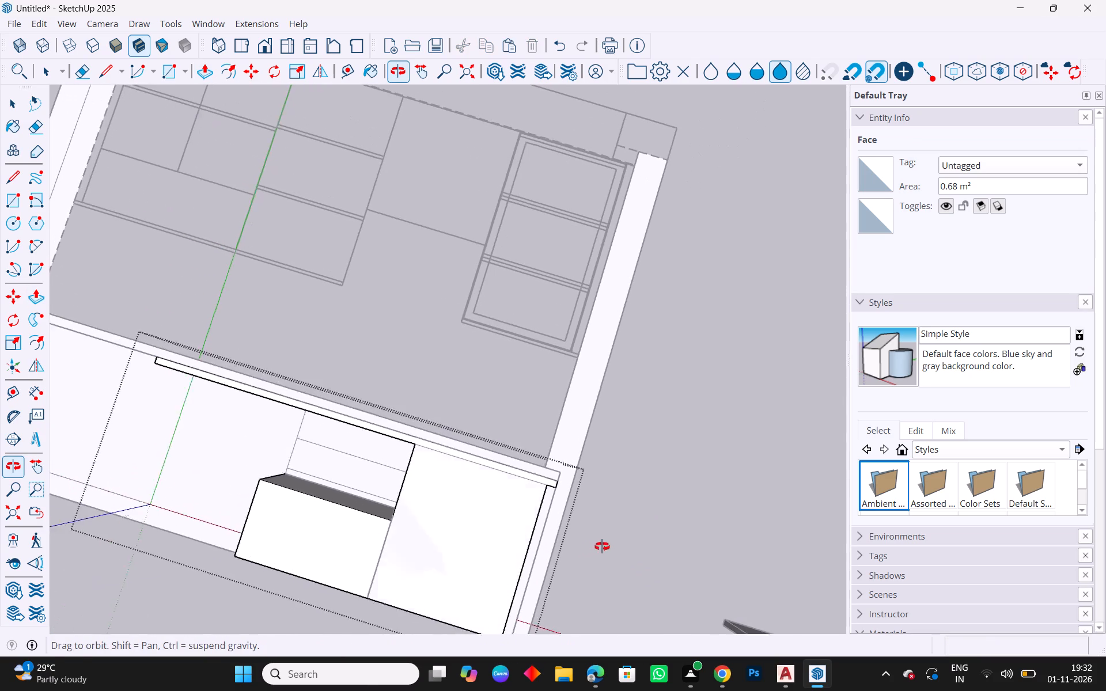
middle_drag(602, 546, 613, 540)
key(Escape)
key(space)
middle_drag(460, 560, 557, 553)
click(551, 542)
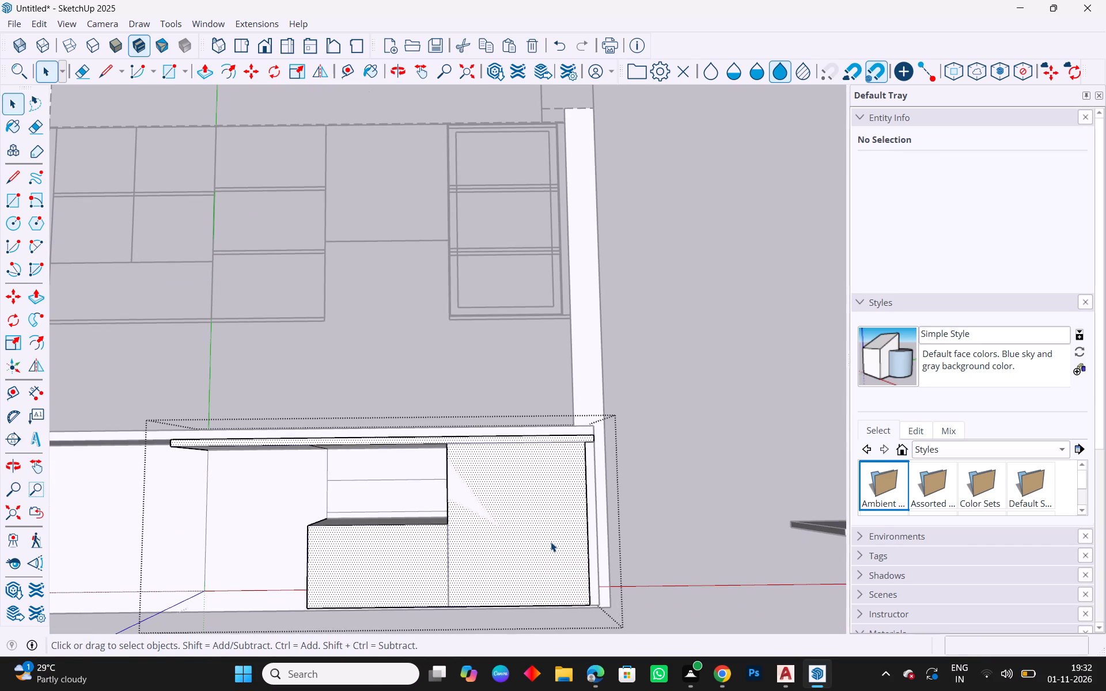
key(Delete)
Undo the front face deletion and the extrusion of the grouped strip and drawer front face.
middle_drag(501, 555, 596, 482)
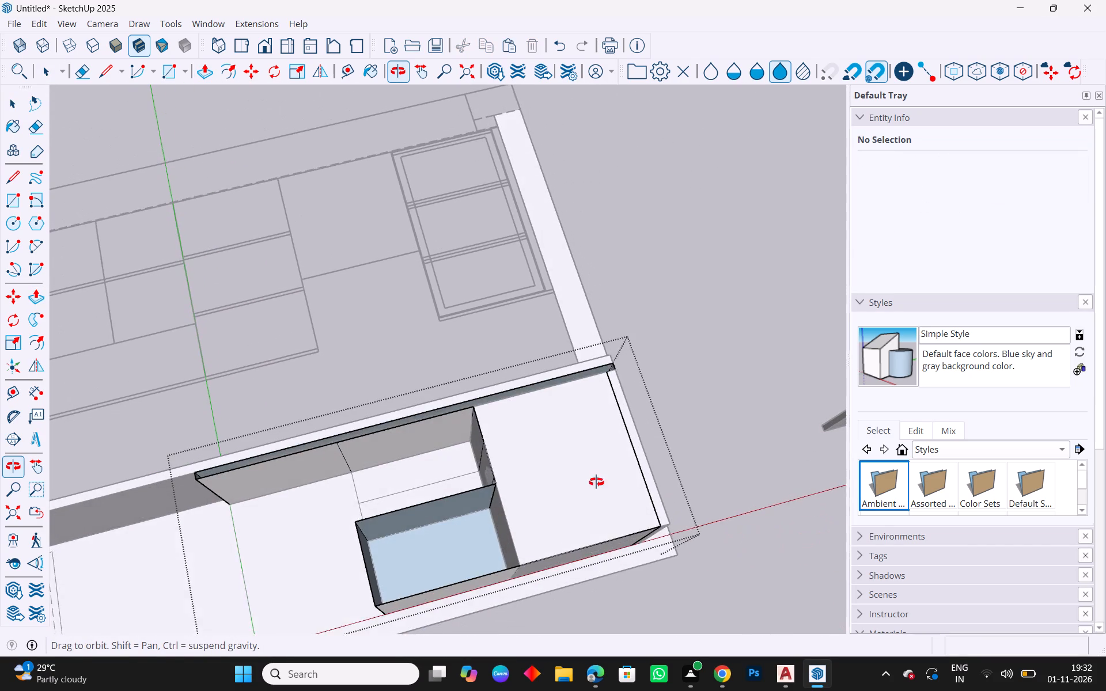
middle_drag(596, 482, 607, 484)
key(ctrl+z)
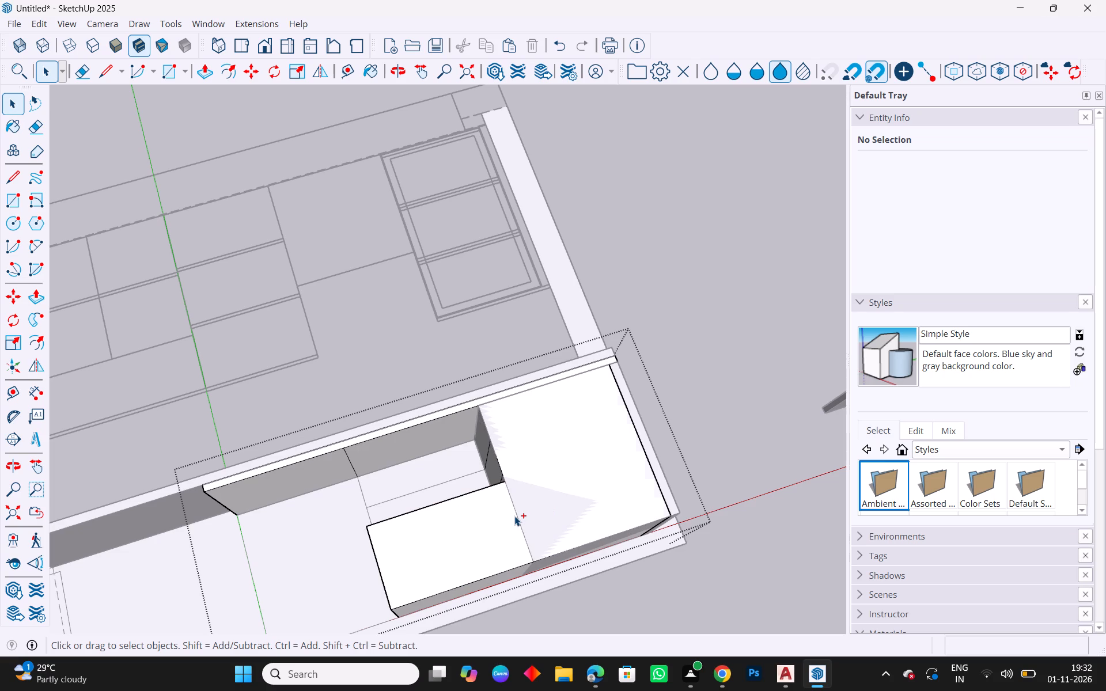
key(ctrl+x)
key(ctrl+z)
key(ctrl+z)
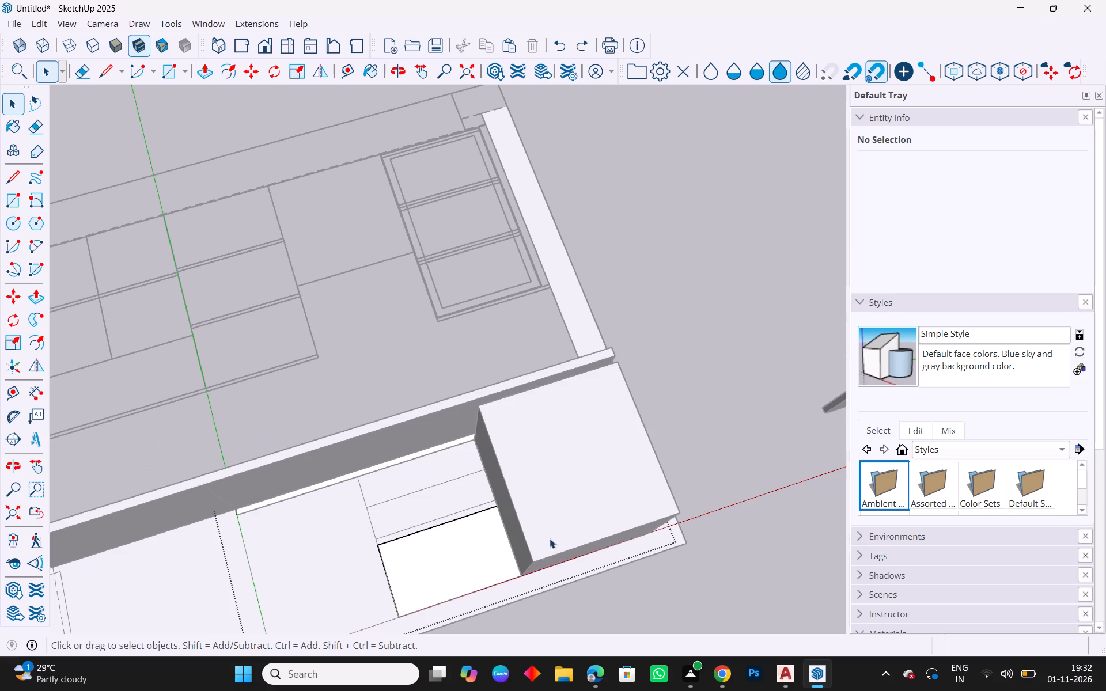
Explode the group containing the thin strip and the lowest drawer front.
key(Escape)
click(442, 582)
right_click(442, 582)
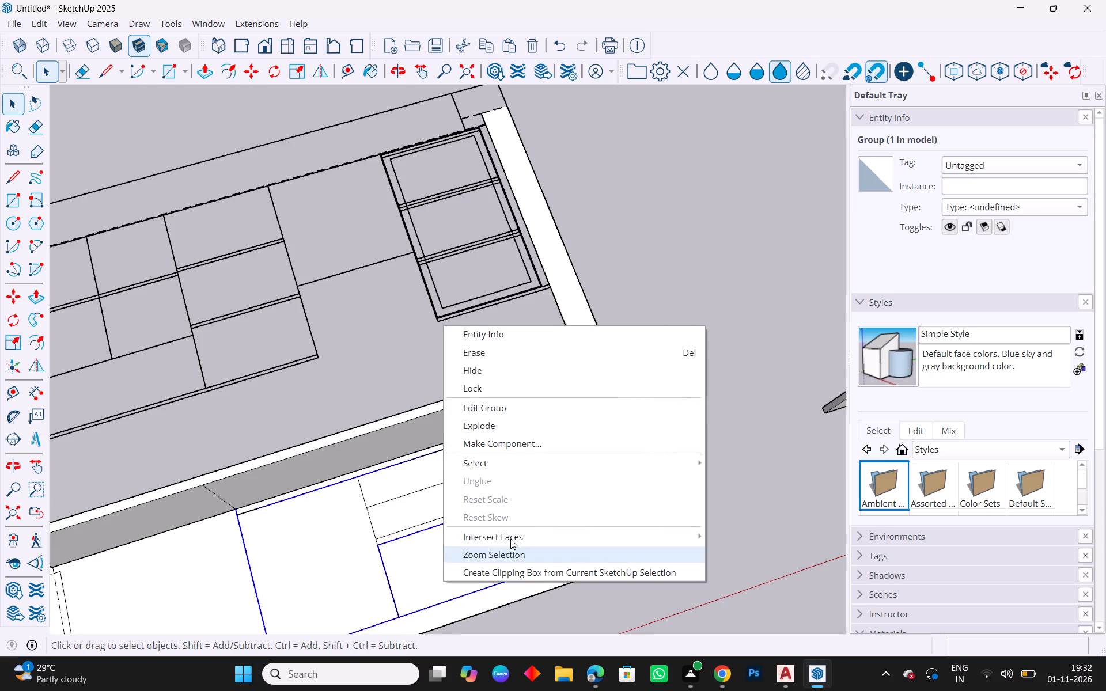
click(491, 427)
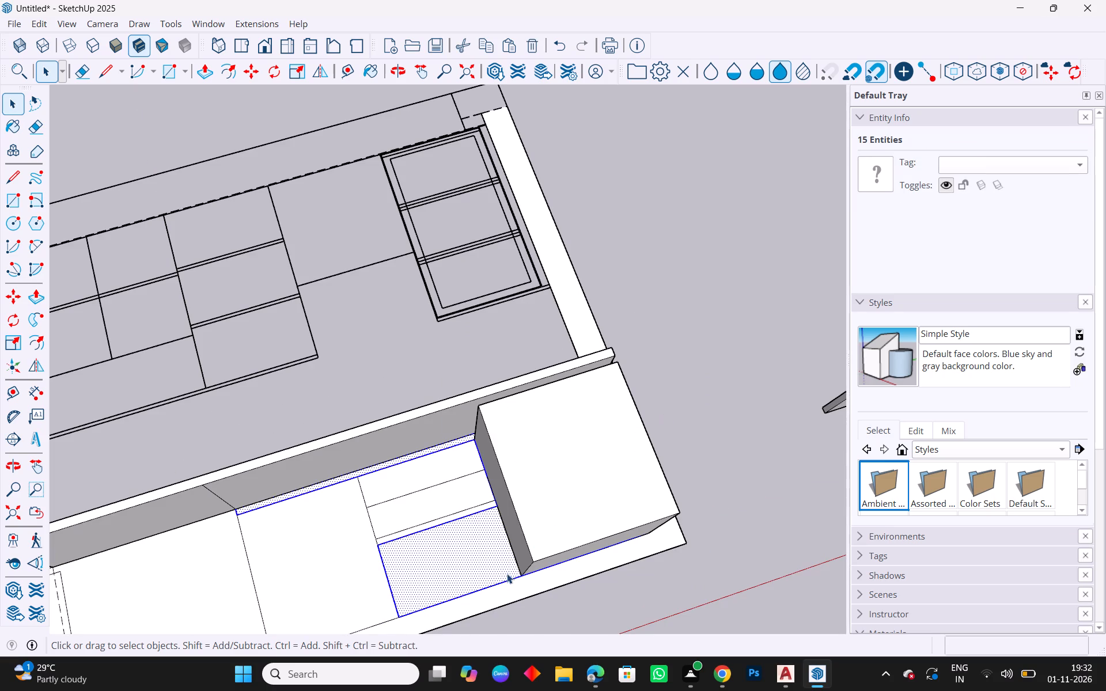
Delete the face covering the lowest drawer front and the thin strip under the countertop.
click(487, 572)
click(697, 379)
click(445, 583)
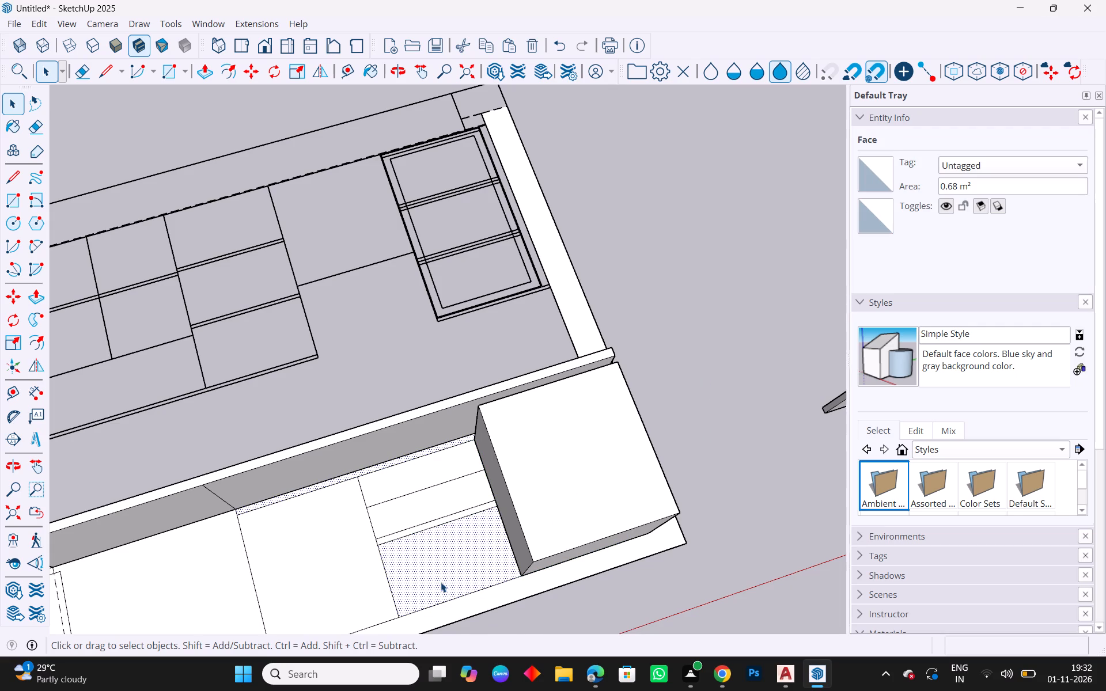
key(Delete)
Push/Pull the underside face of the block beneath the drawer fronts back about 0.16 m, level with the cabinet elevation.
middle_drag(433, 567, 758, 610)
middle_drag(540, 512, 478, 492)
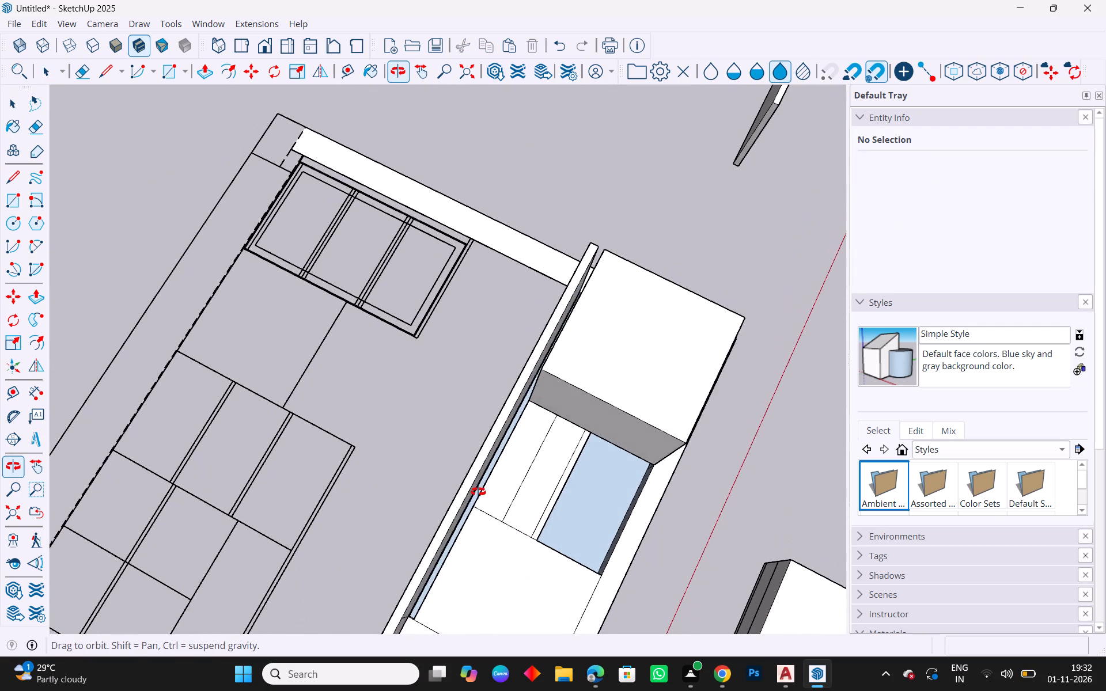
middle_drag(478, 492, 288, 297)
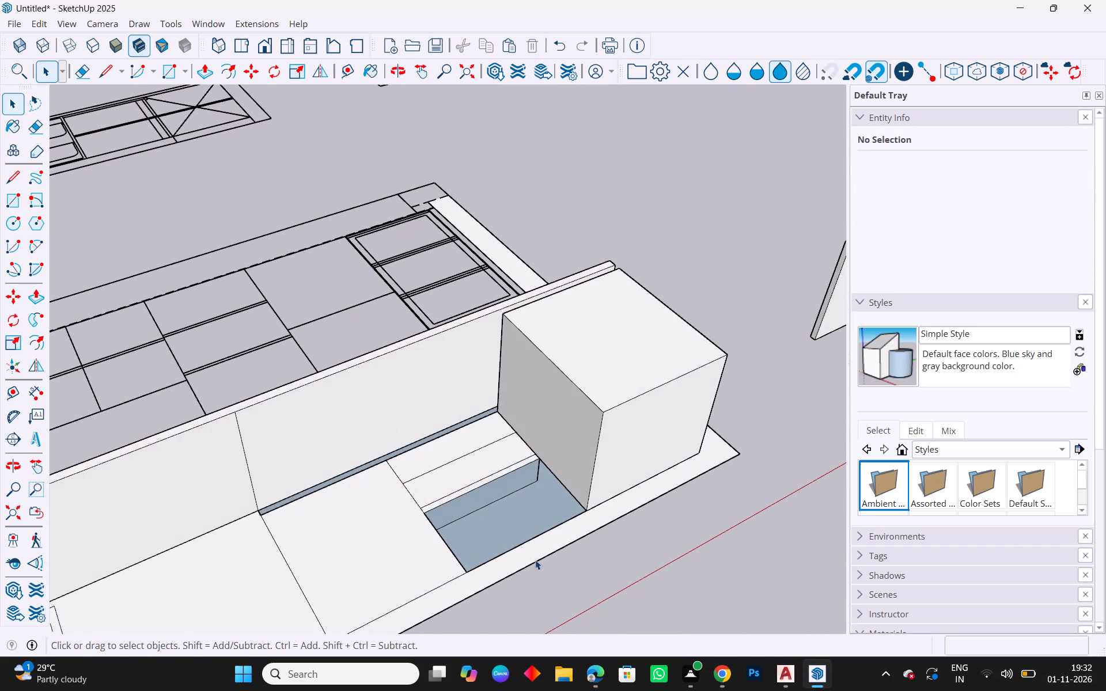
click(505, 538)
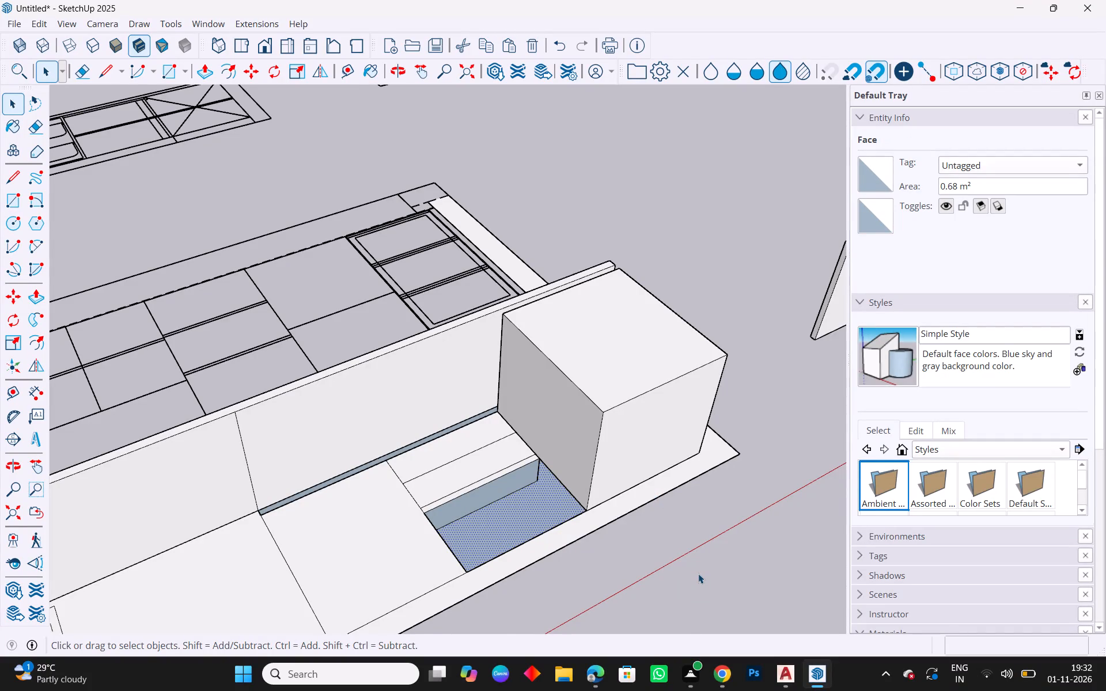
scroll(584, 470, down, 8)
middle_drag(593, 462, 483, 303)
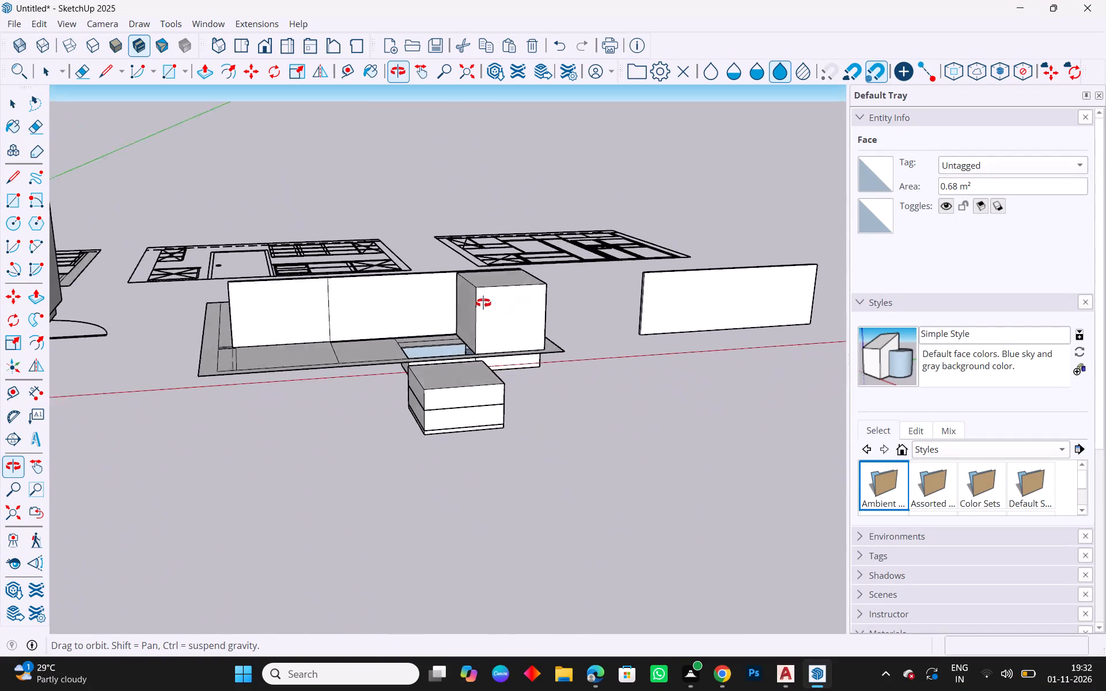
middle_drag(483, 303, 362, 183)
scroll(413, 242, up, 7)
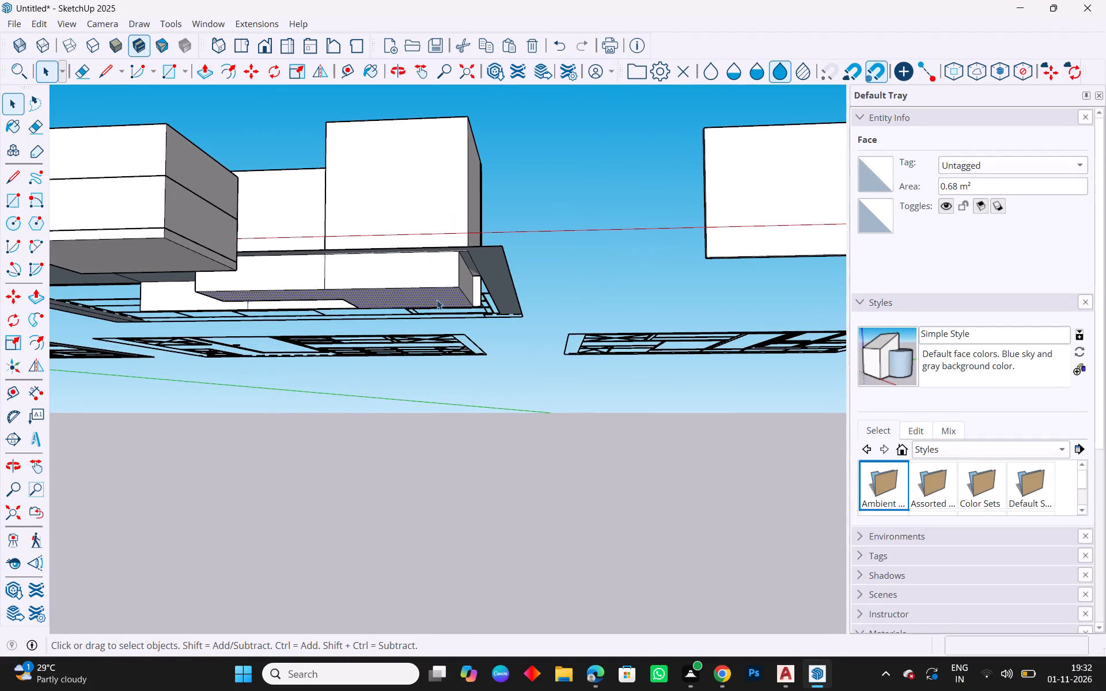
click(437, 308)
middle_drag(446, 272, 458, 172)
click(419, 229)
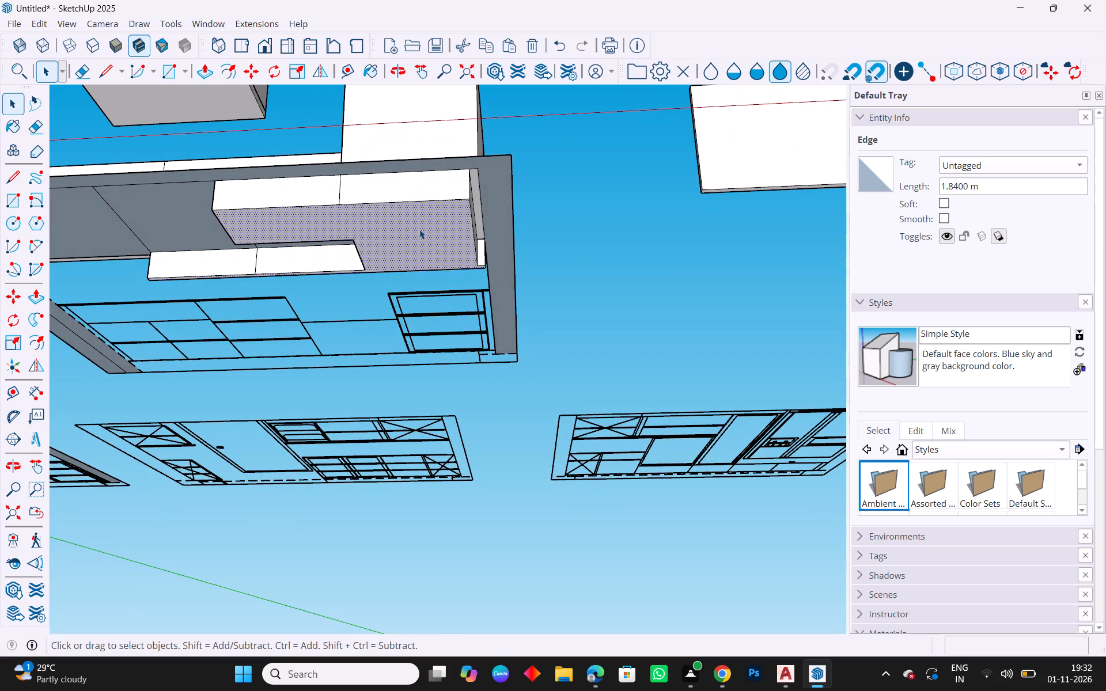
key(p)
drag(421, 229, 460, 182)
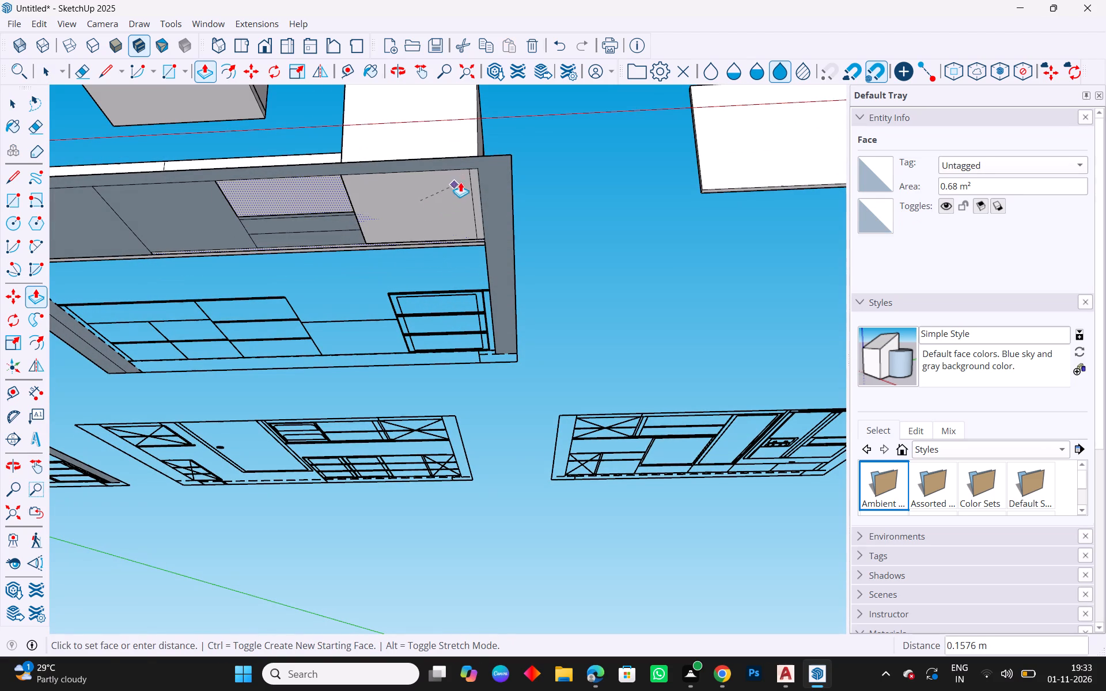
drag(460, 182, 468, 173)
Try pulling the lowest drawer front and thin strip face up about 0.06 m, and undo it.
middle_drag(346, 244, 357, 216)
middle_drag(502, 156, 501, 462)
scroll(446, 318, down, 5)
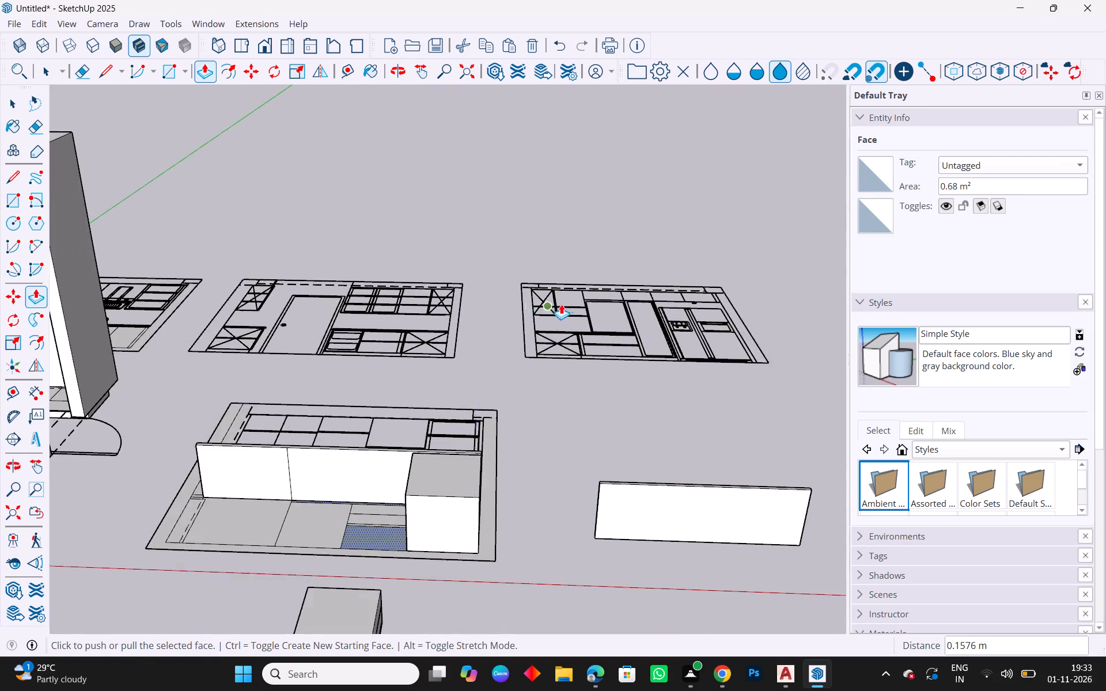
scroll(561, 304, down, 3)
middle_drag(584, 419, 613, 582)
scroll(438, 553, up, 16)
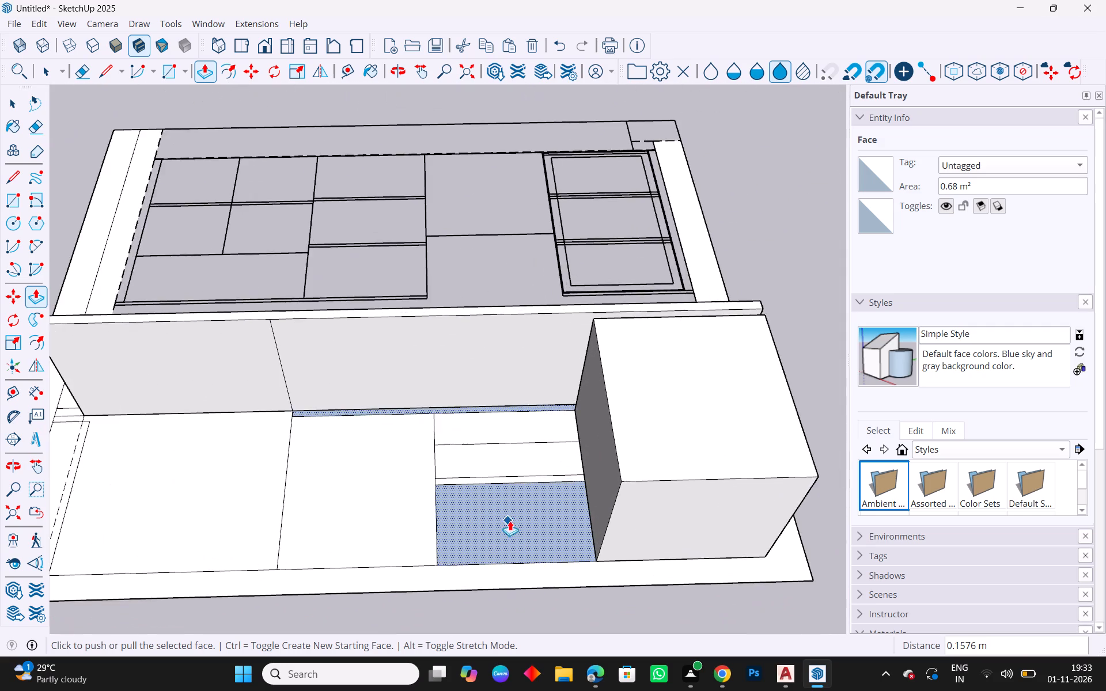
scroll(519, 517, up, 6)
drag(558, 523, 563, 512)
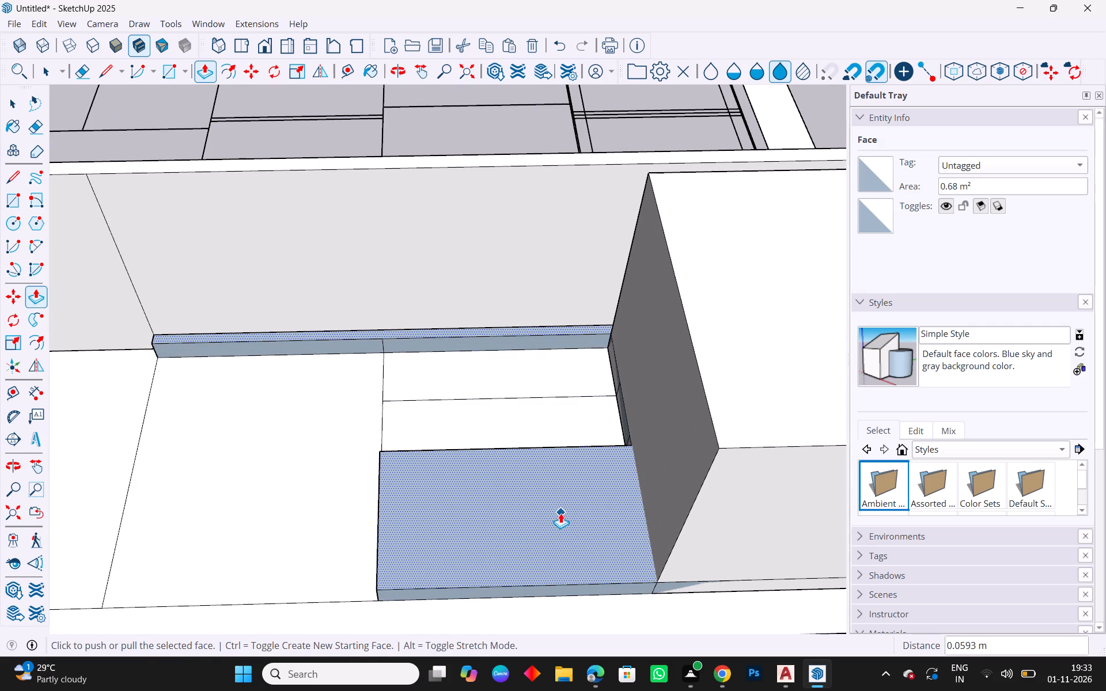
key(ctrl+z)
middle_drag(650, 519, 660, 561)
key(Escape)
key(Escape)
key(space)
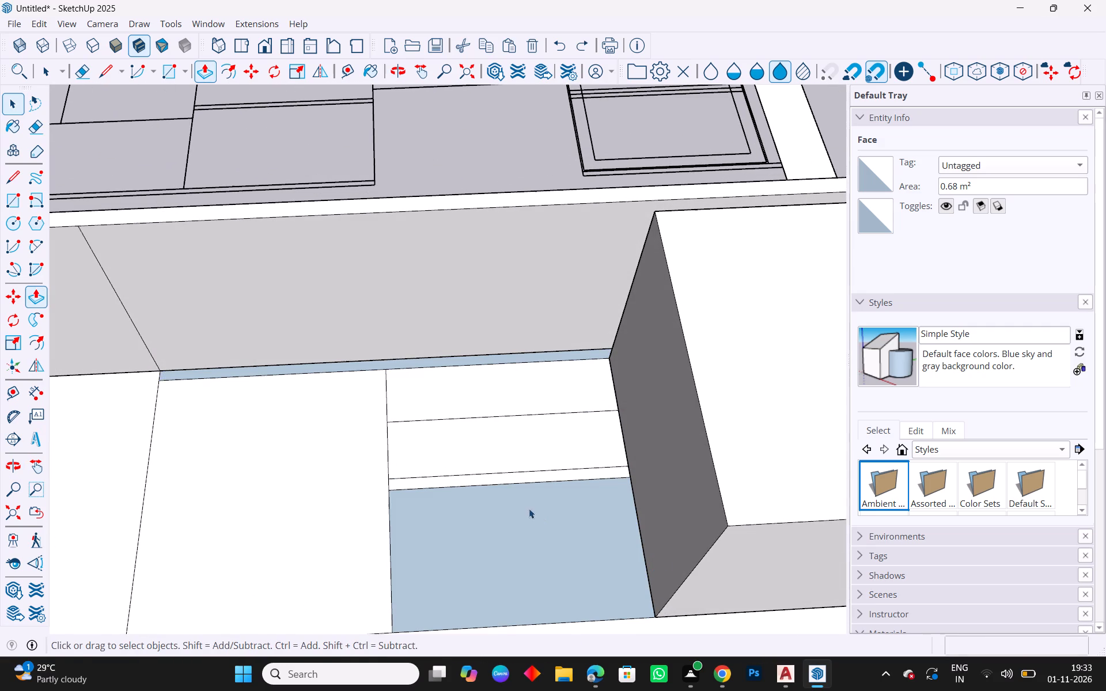
Draw a 0.6 m by 0.345 m rectangle over the lowest drawer front, corner to corner.
click(12, 196)
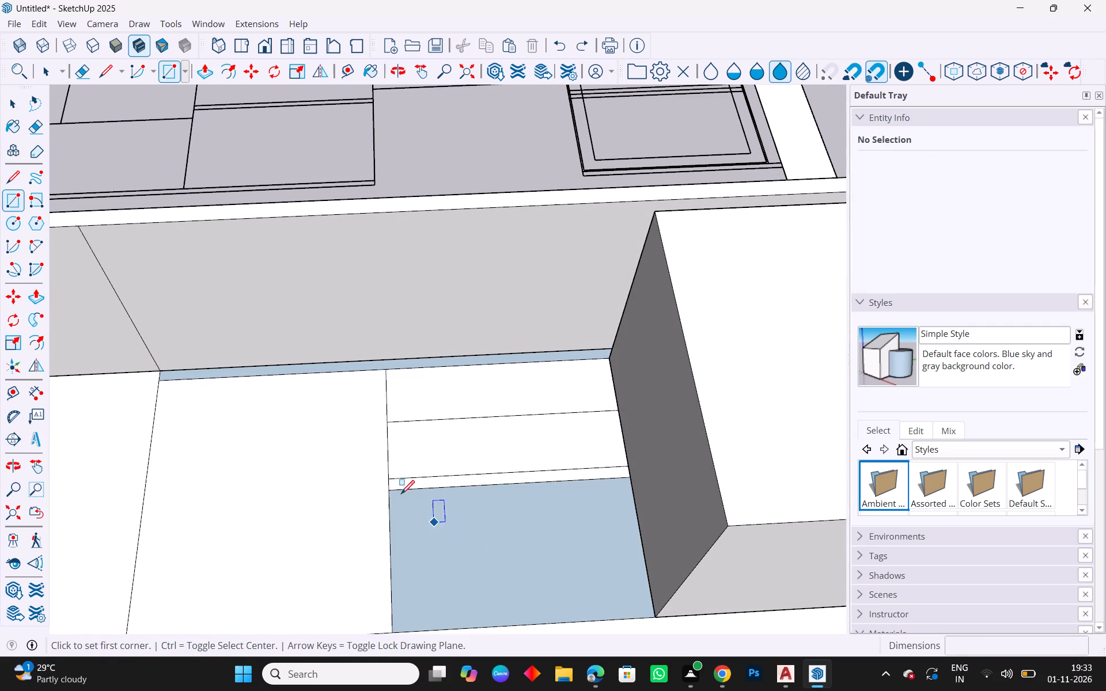
click(389, 492)
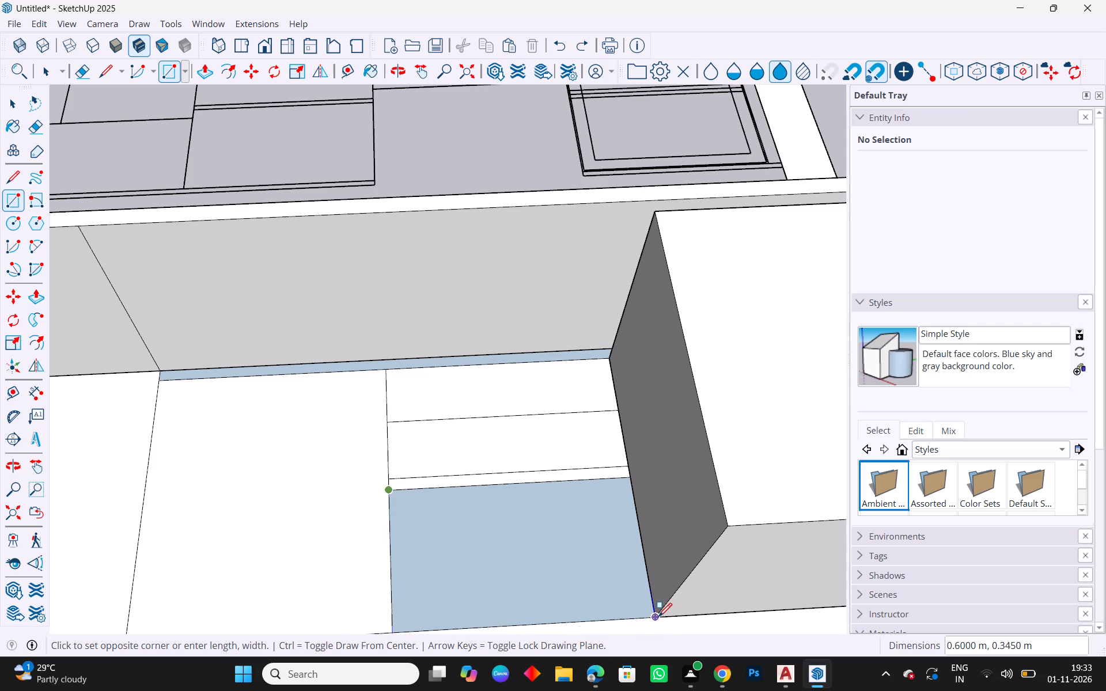
click(658, 618)
key(Escape)
key(space)
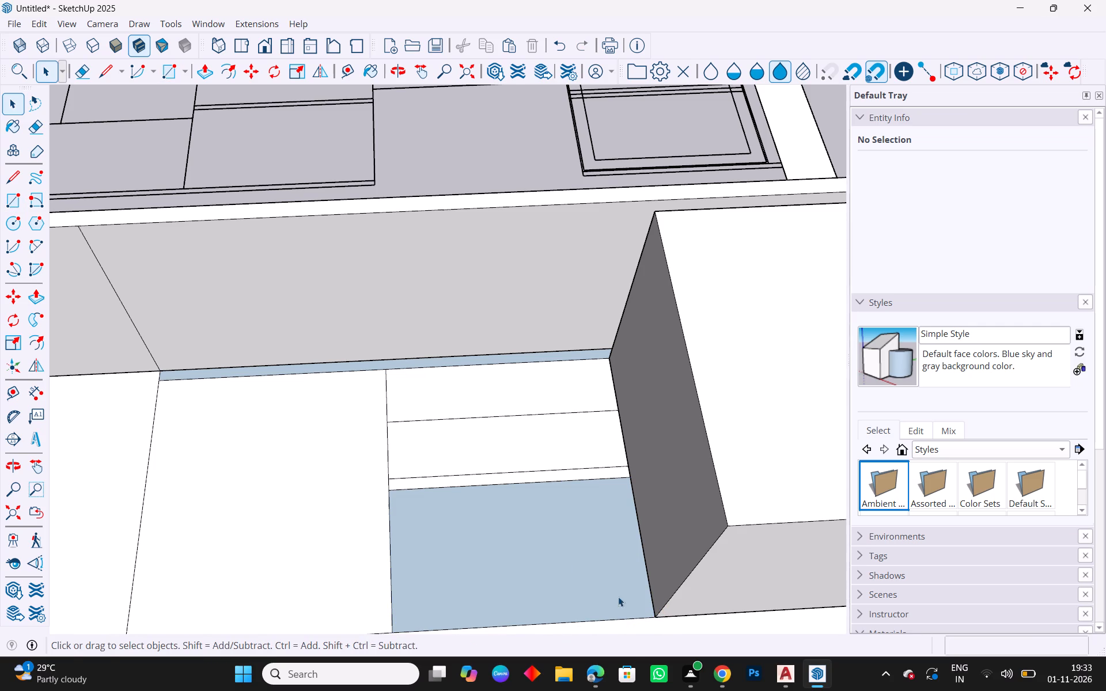
Delete the separated face of the lowest drawer front.
scroll(451, 508, down, 4)
click(465, 534)
key(Delete)
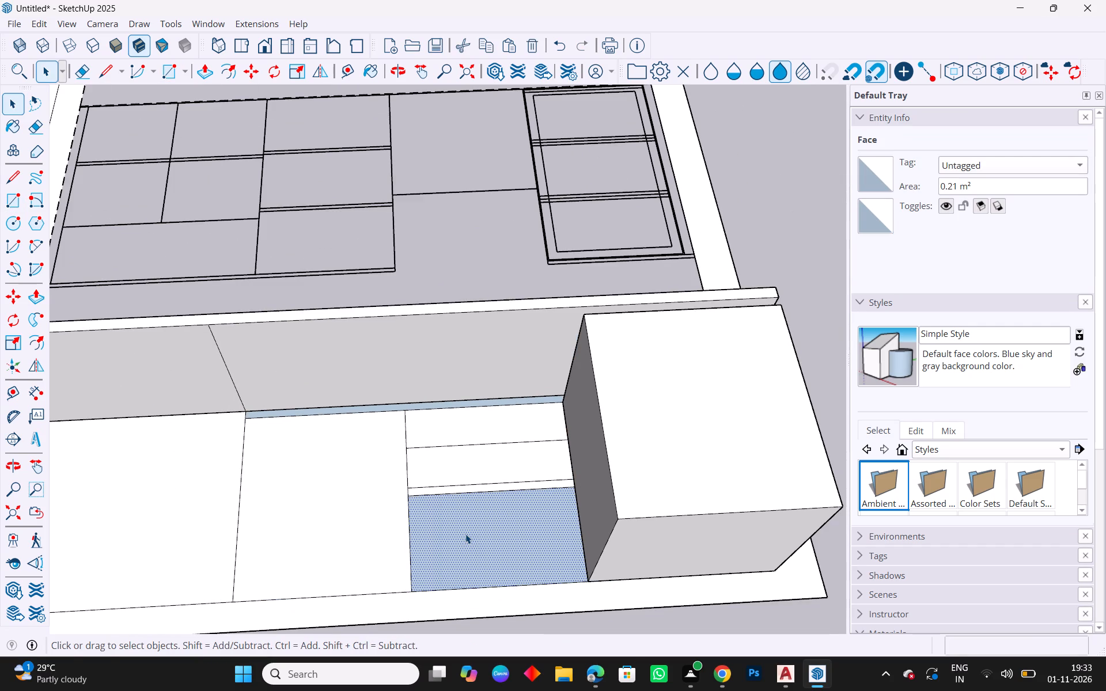
Group the thin strip face that runs along the cabinet fronts' upper edge and beneath the end cabinet block.
click(487, 403)
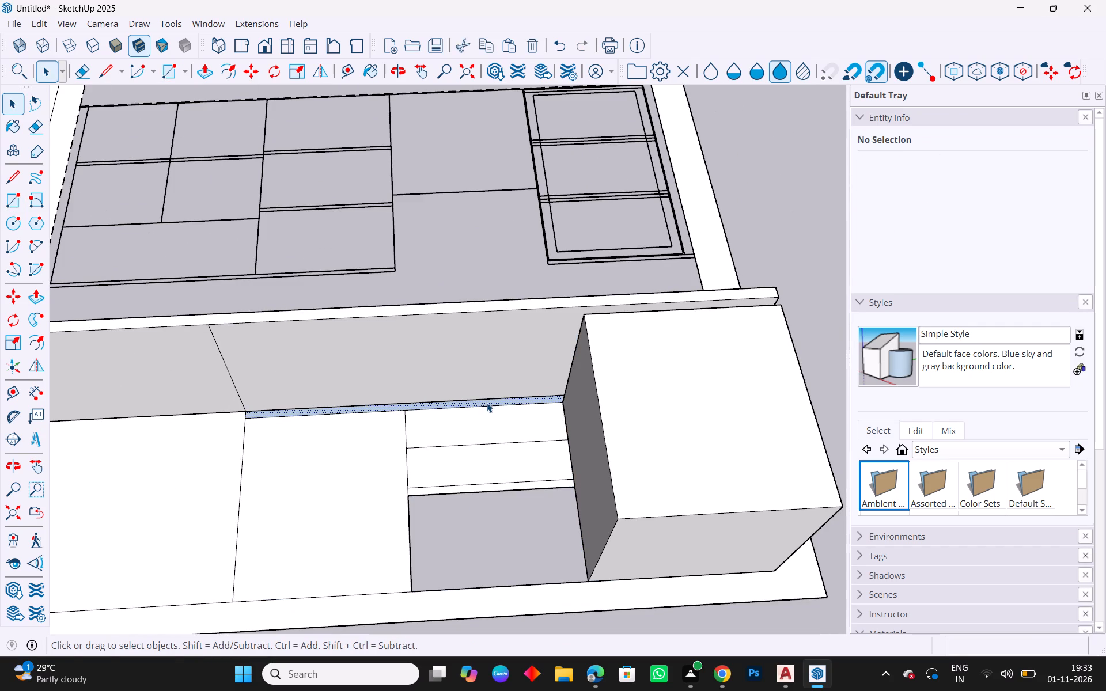
middle_drag(543, 407, 494, 555)
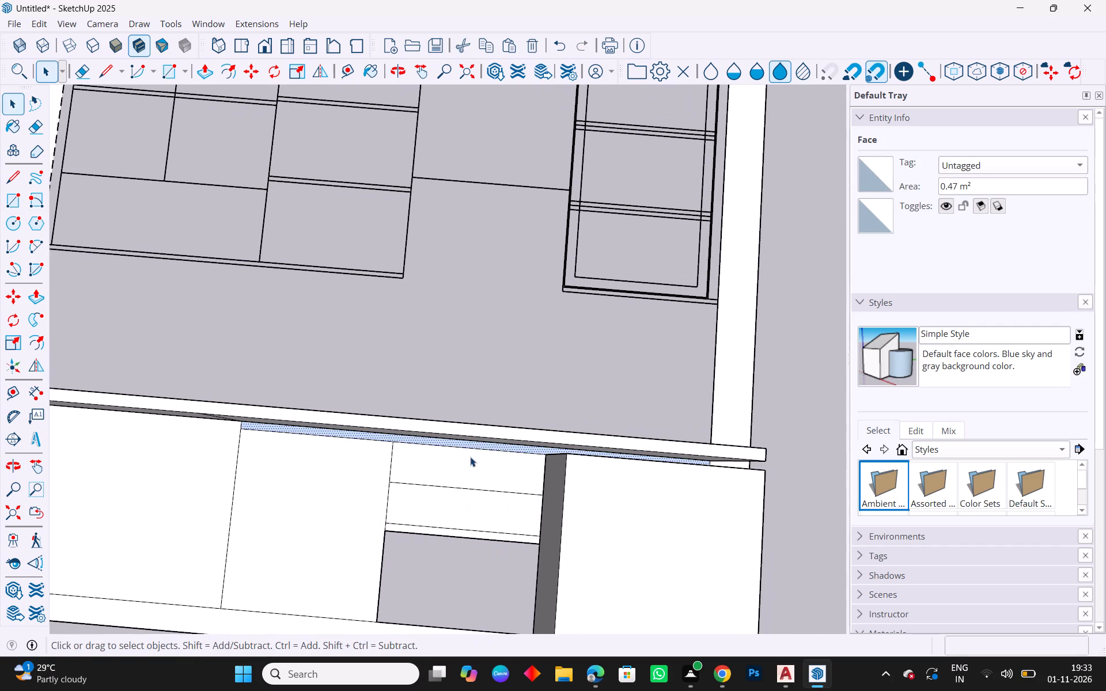
right_click(483, 447)
click(520, 271)
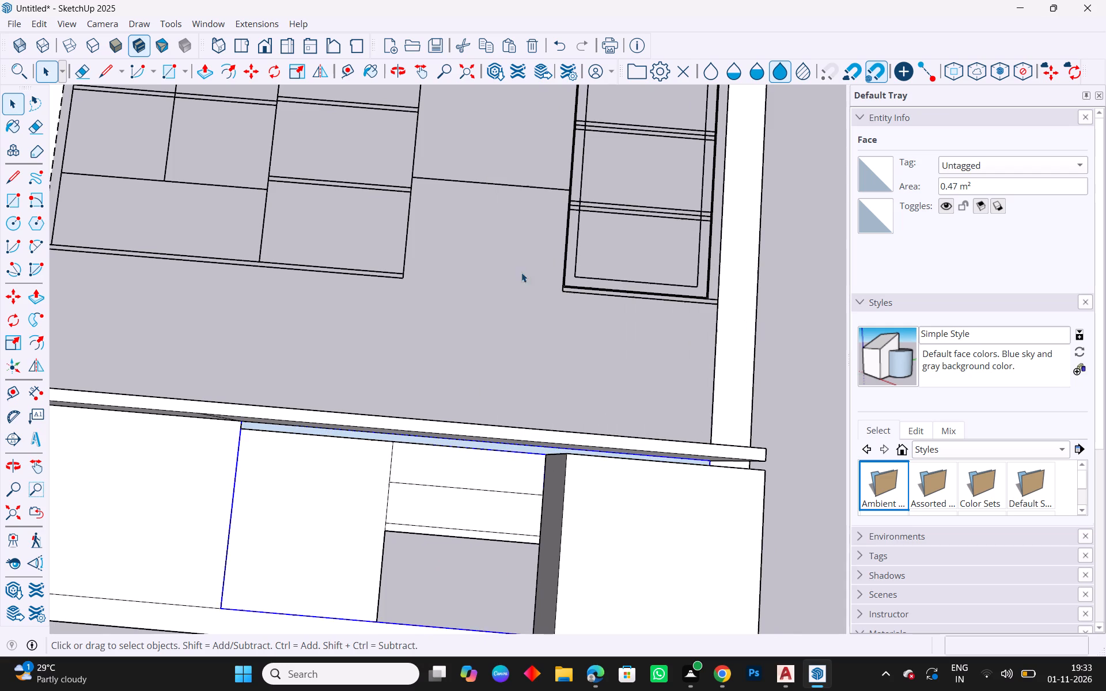
Inside the new group, Push/Pull the narrow strip face up level with the top of the end cabinet block.
scroll(509, 449, up, 2)
double_click(509, 449)
key(p)
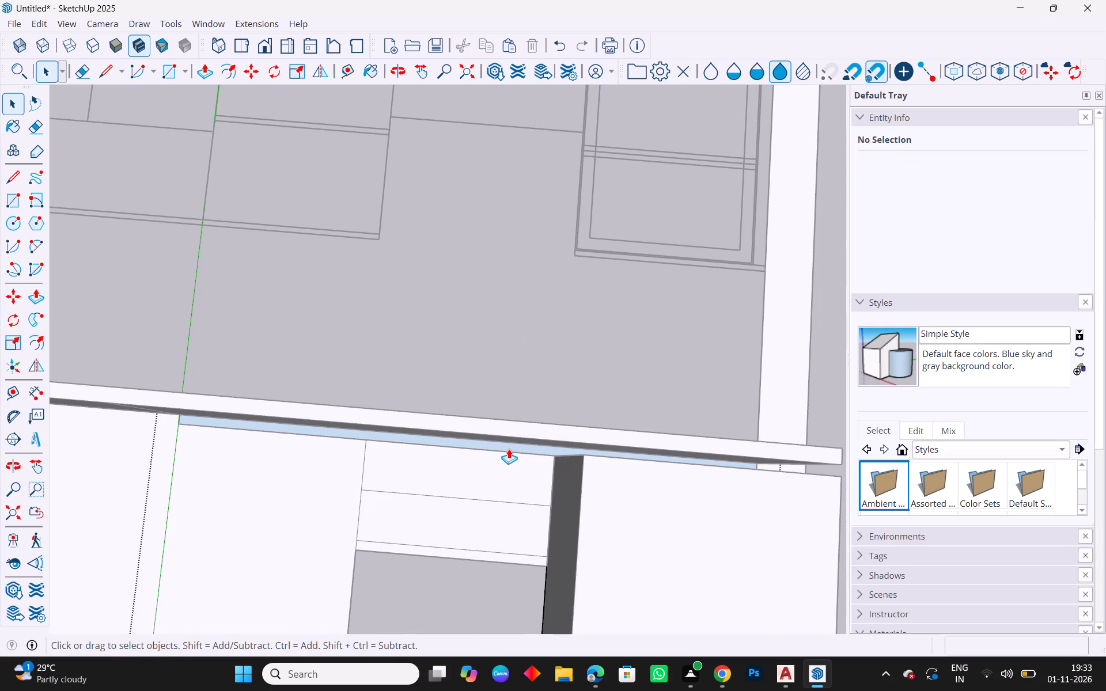
drag(509, 449, 583, 464)
scroll(460, 436, down, 11)
key(Escape)
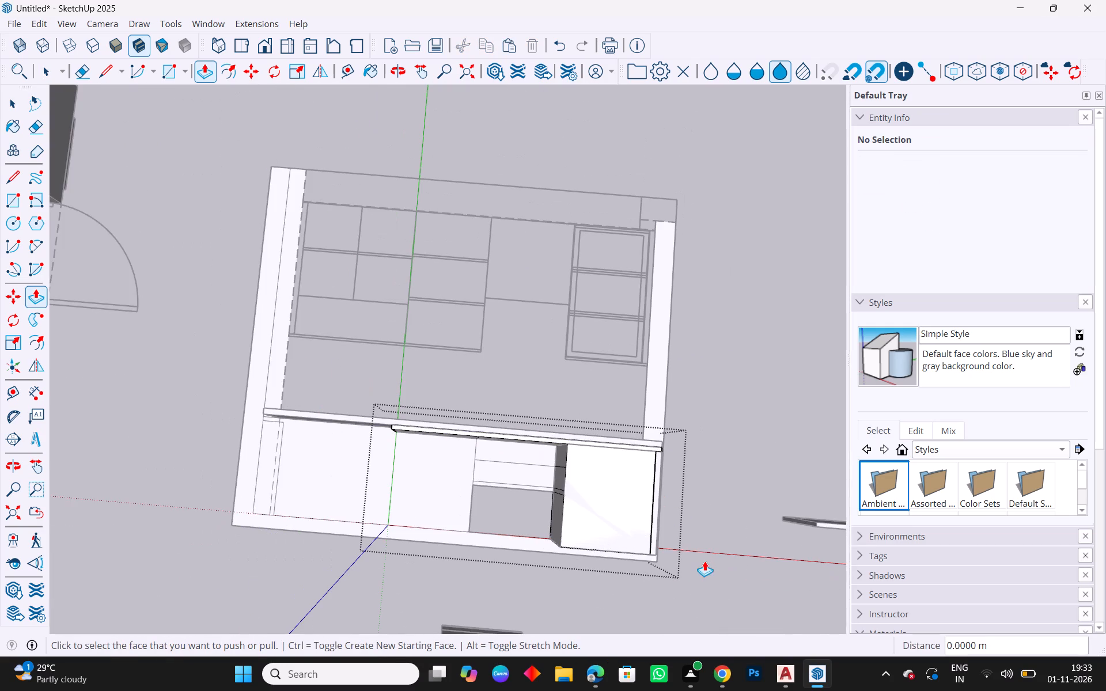
key(space)
scroll(604, 538, up, 4)
key(Escape)
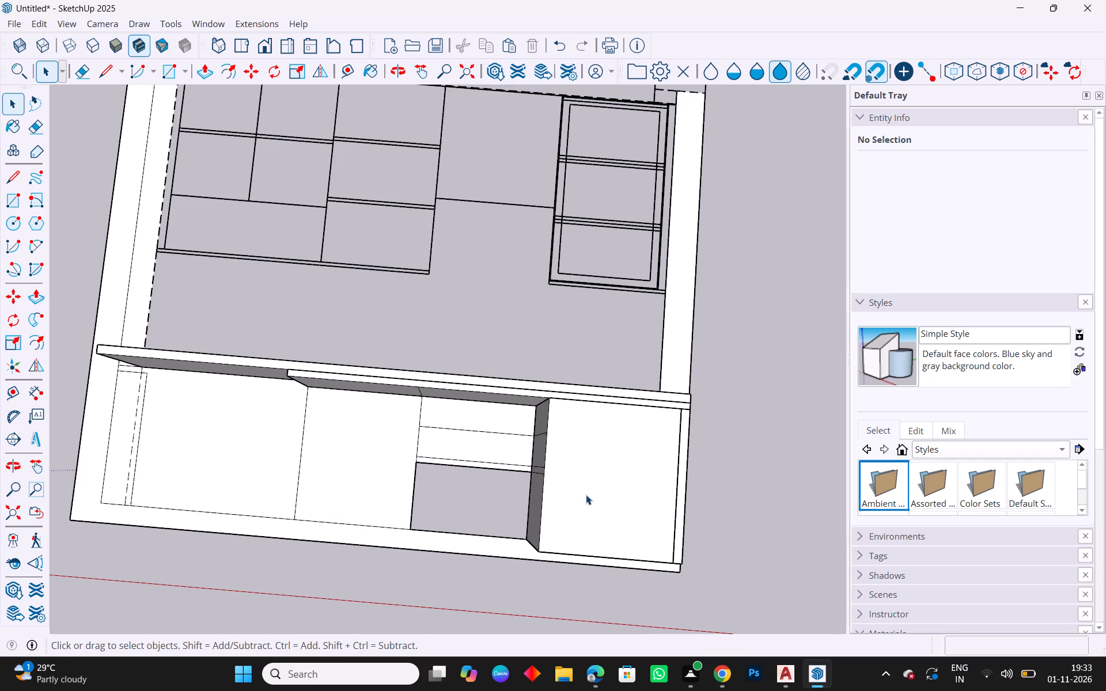
Draw a 0.6 m by 0.345 m rectangle corner to corner across the open lowest drawer front.
middle_drag(577, 507, 652, 568)
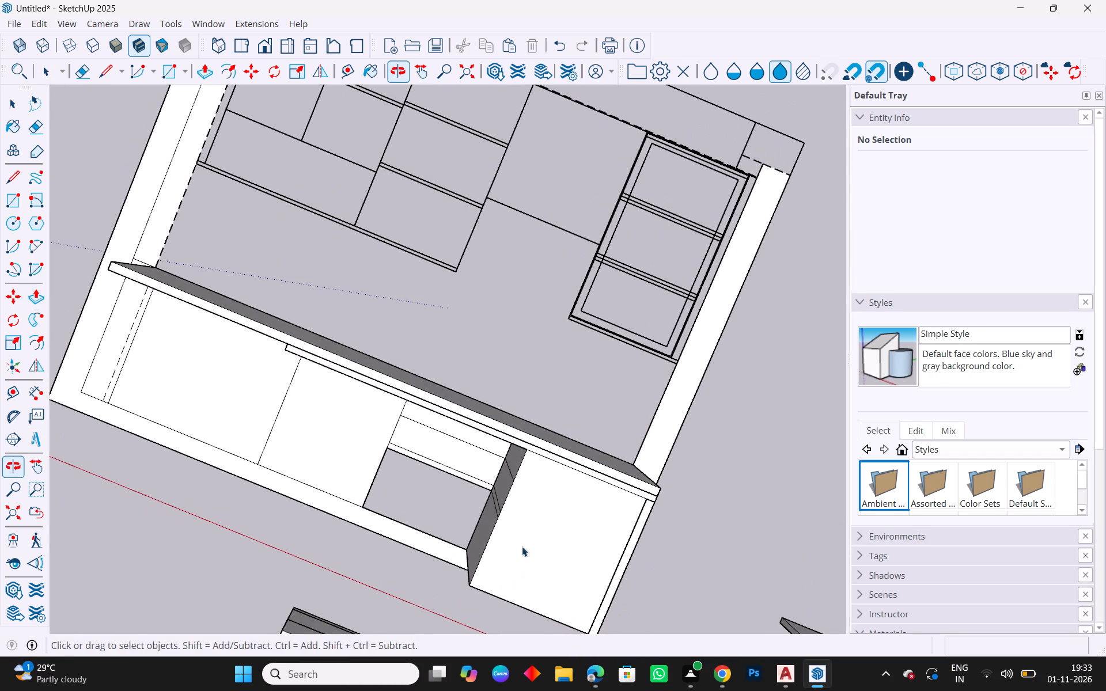
middle_drag(462, 564, 548, 565)
middle_drag(722, 568, 761, 470)
middle_drag(286, 523, 706, 586)
scroll(575, 544, up, 4)
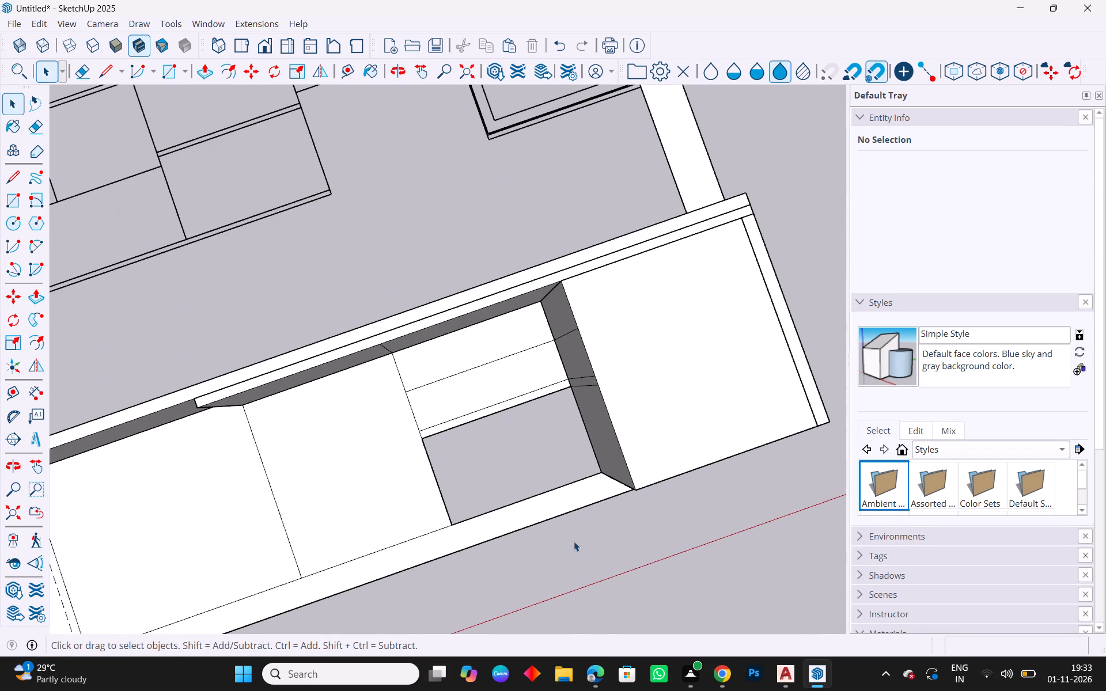
key(Escape)
click(23, 203)
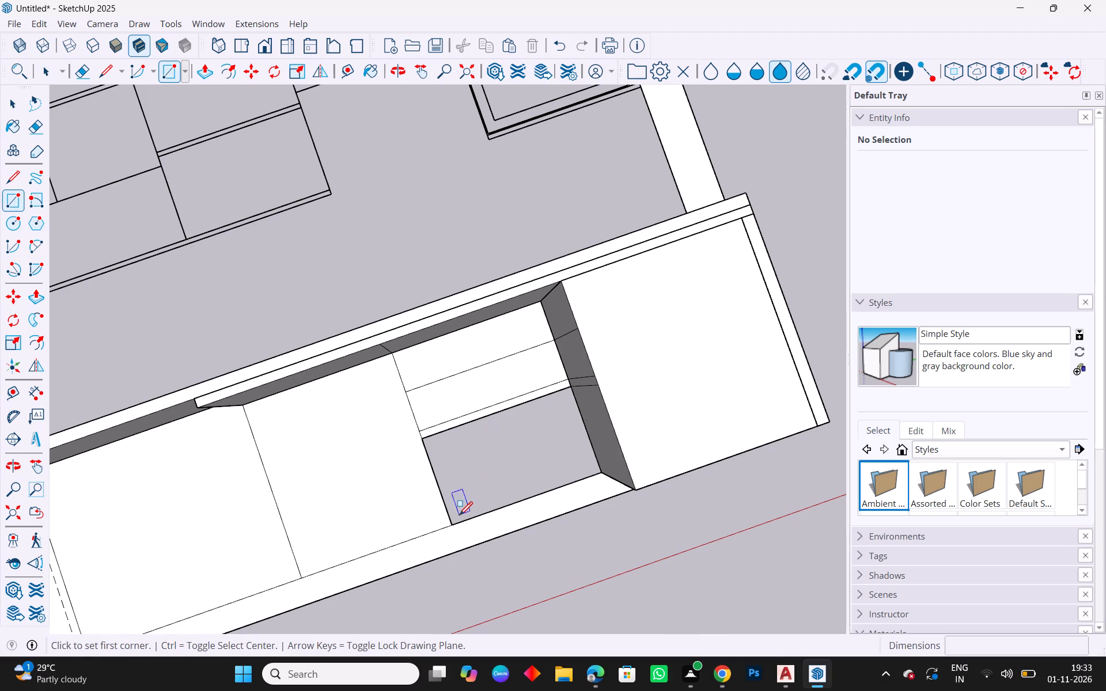
scroll(459, 518, up, 3)
click(448, 529)
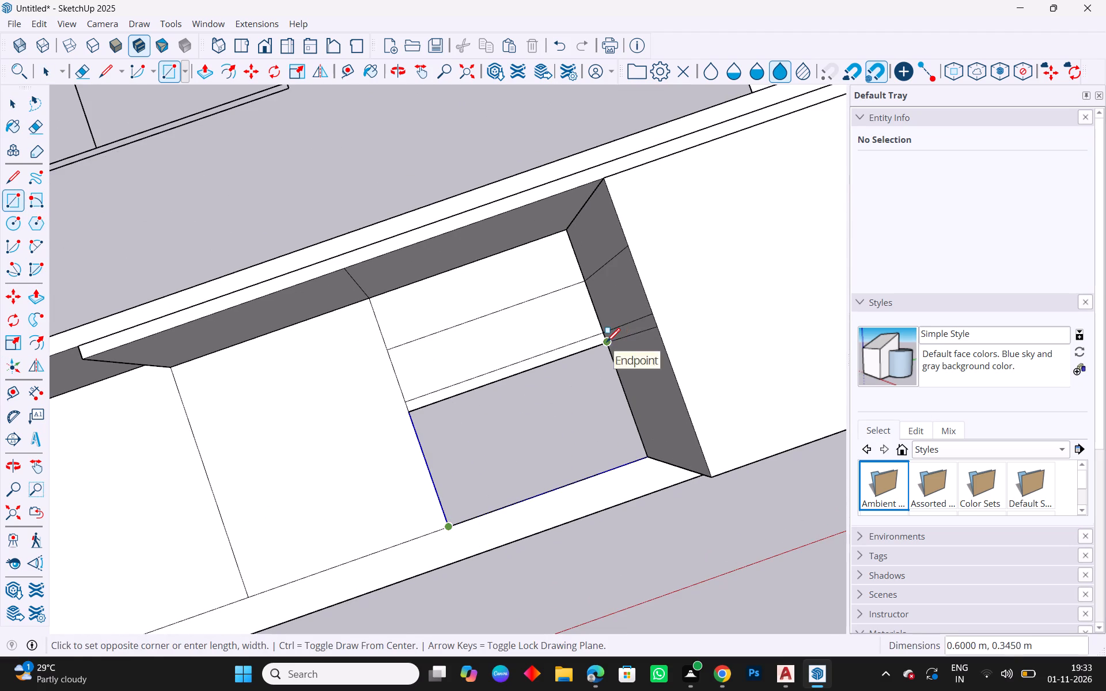
click(607, 343)
key(Escape)
key(space)
Delete the large face filling the wall area around the upper cabinet elevation.
scroll(409, 447, down, 7)
key(Escape)
click(392, 336)
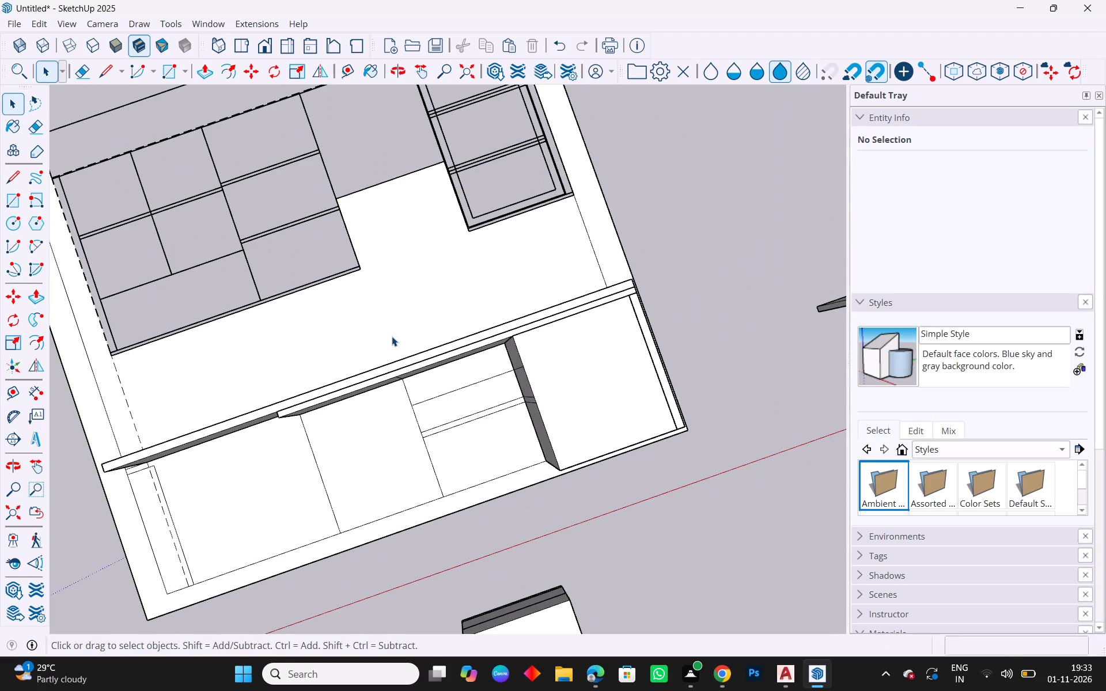
key(Delete)
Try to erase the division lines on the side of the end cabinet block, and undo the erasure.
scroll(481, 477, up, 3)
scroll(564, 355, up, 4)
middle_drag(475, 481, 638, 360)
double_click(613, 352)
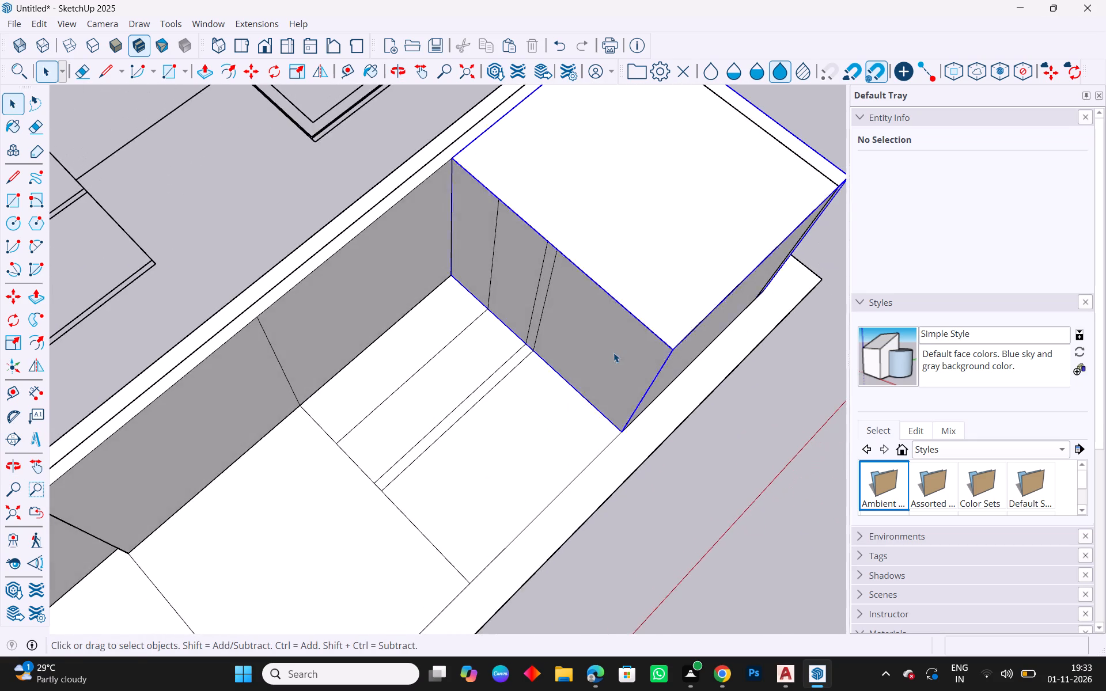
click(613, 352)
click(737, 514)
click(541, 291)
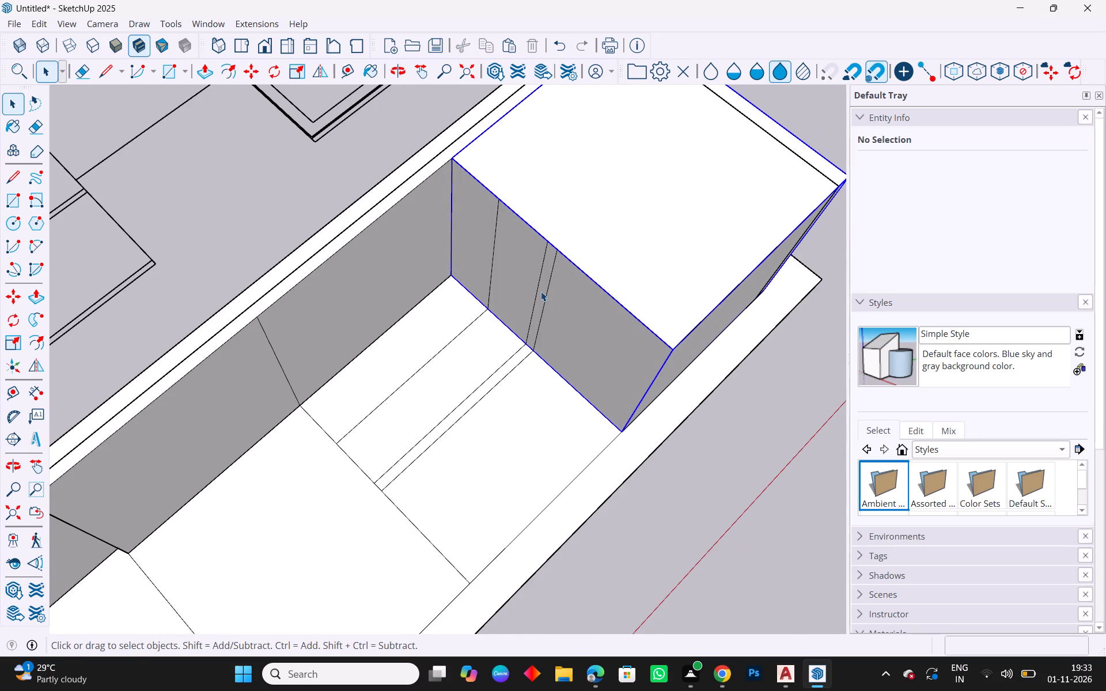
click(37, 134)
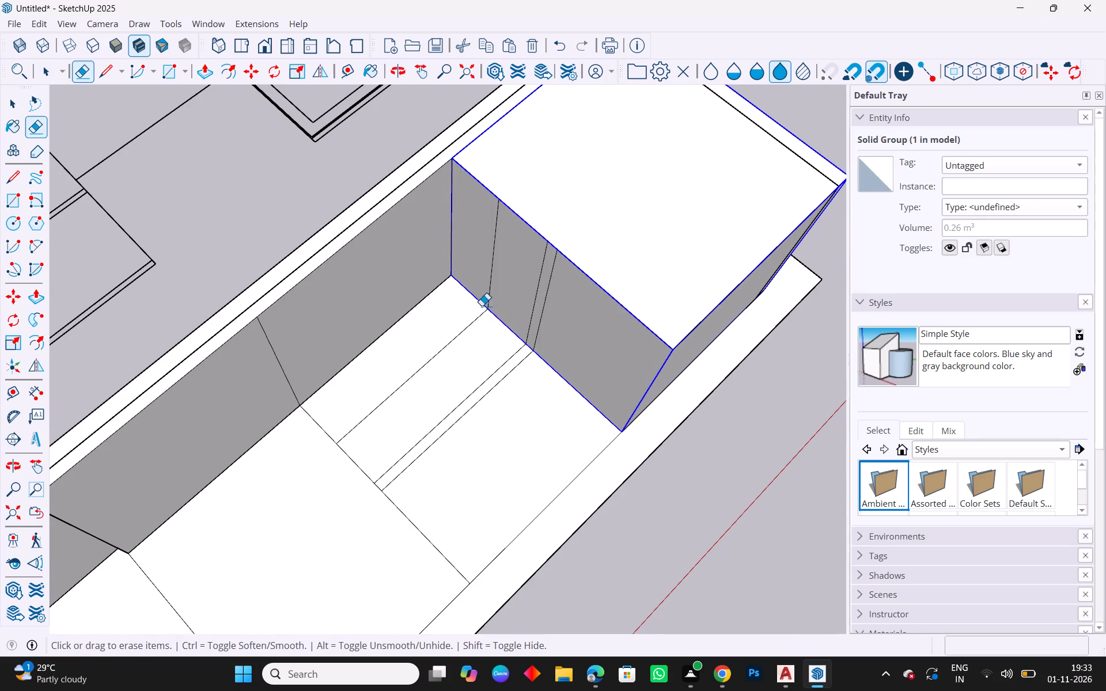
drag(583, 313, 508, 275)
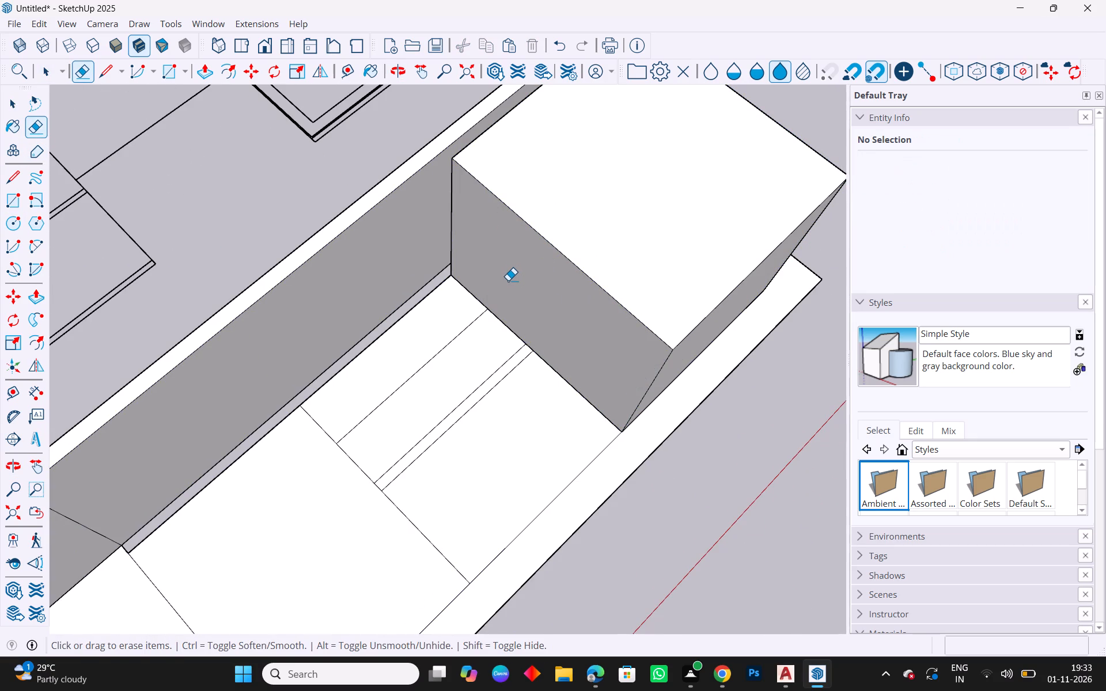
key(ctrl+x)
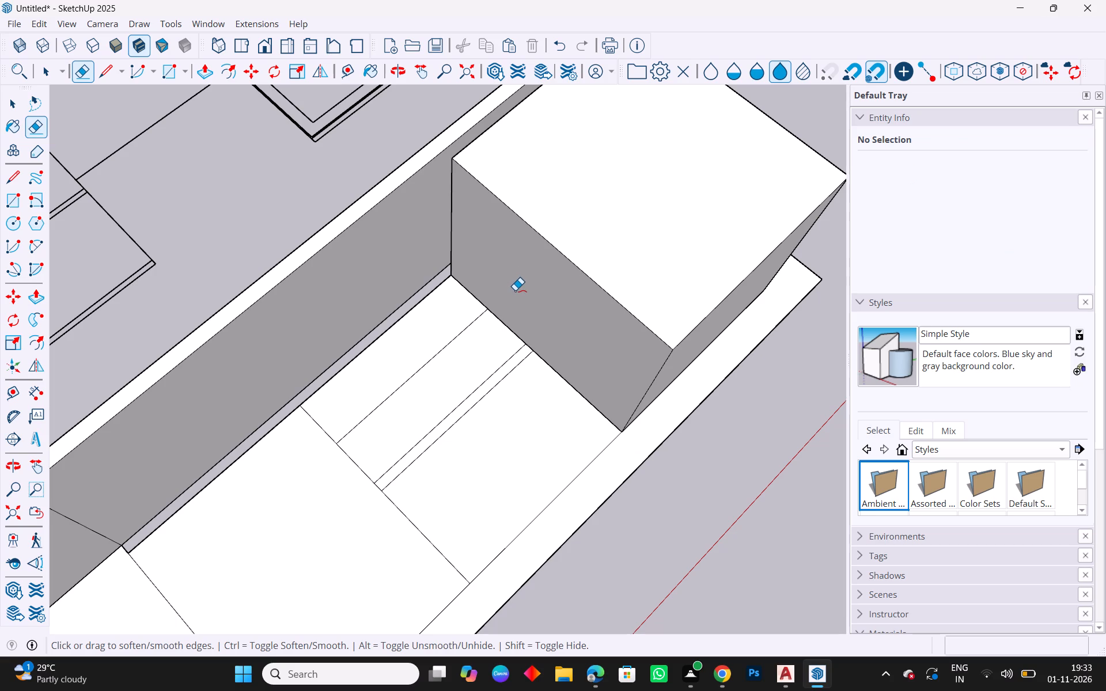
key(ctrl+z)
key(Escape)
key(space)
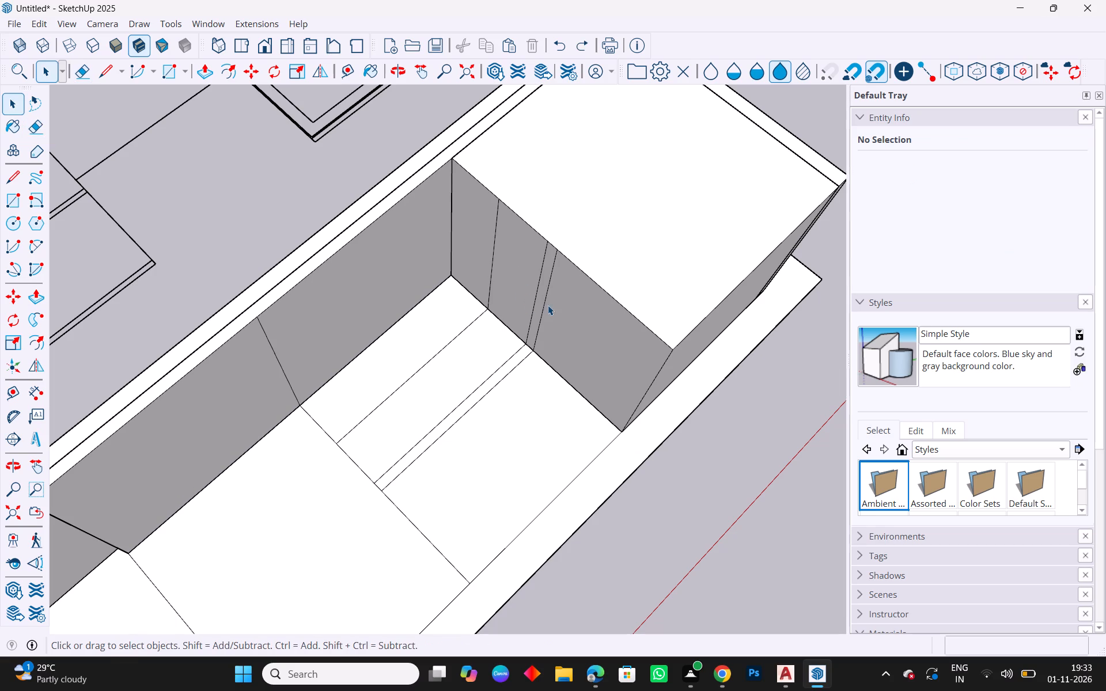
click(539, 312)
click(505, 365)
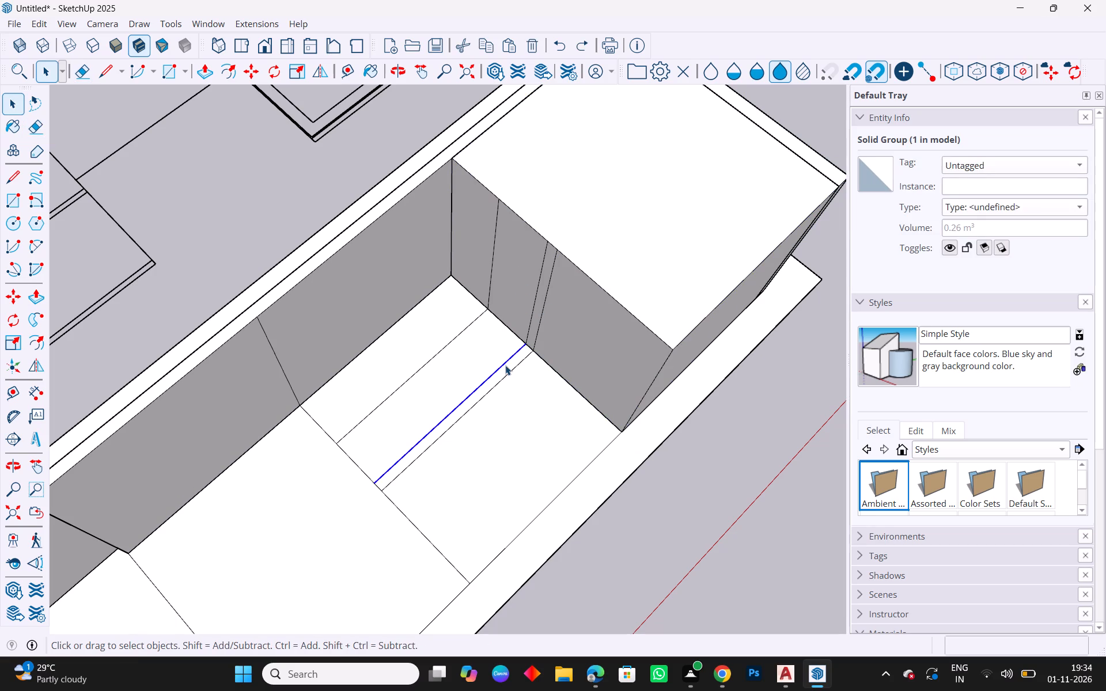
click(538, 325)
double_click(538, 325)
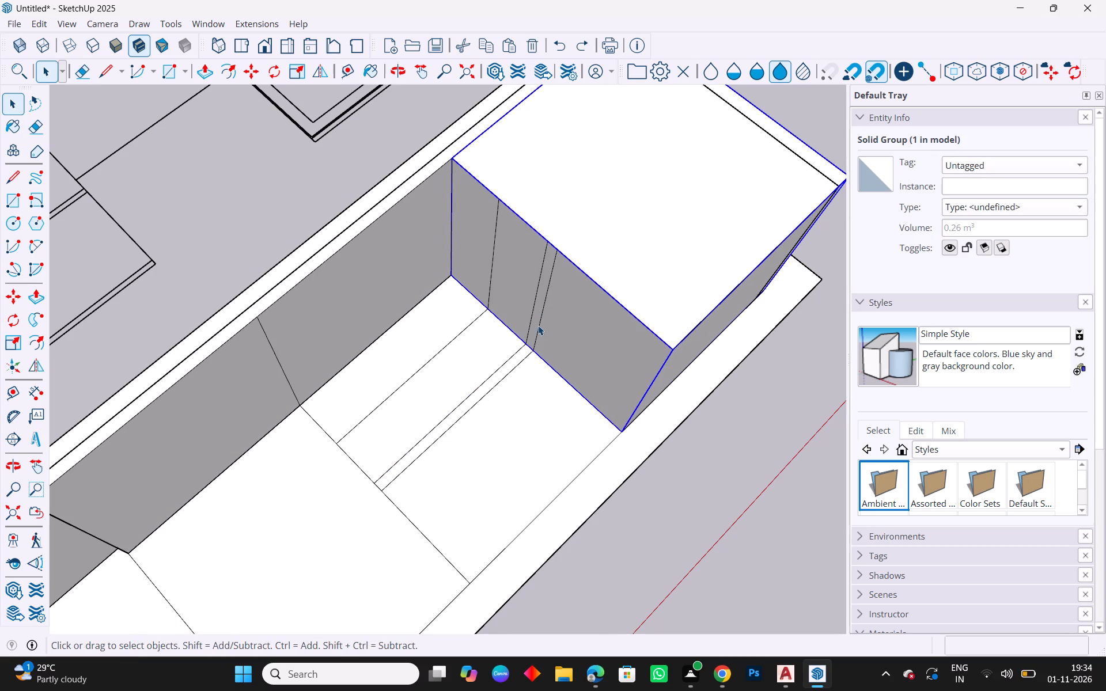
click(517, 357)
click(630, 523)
Push/Pull the top drawer front up about 0.6 m, level with the end cabinet block.
scroll(384, 420, down, 3)
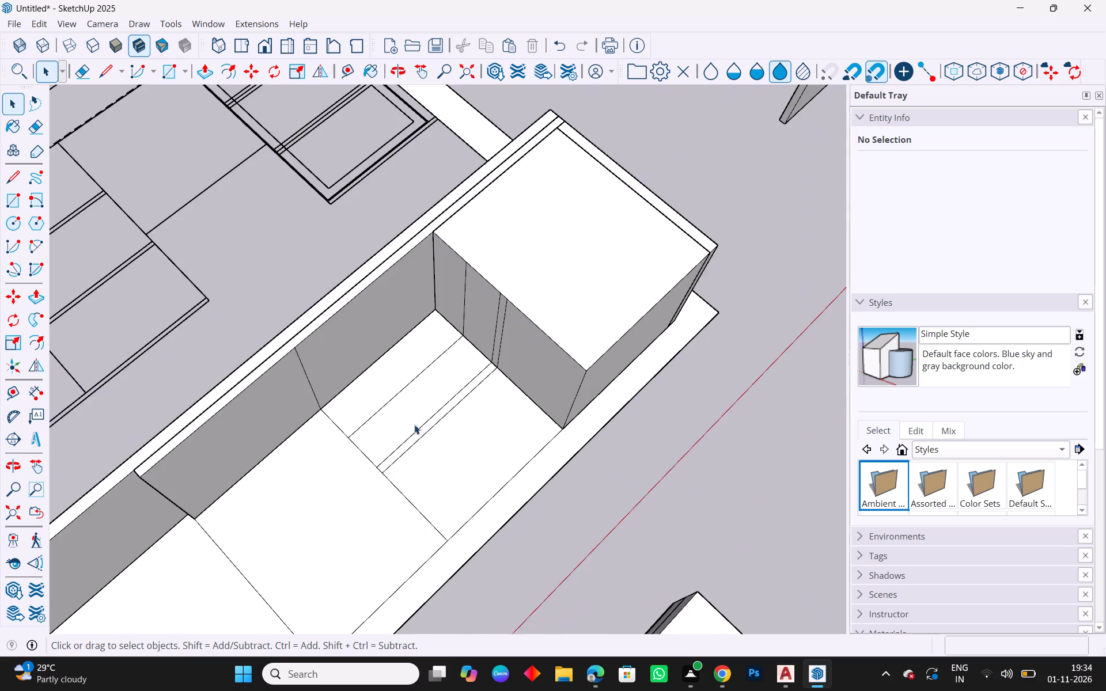
scroll(414, 424, down, 4)
key(Escape)
middle_drag(581, 468, 426, 650)
scroll(453, 401, down, 4)
middle_drag(607, 444, 397, 475)
middle_drag(202, 530, 105, 314)
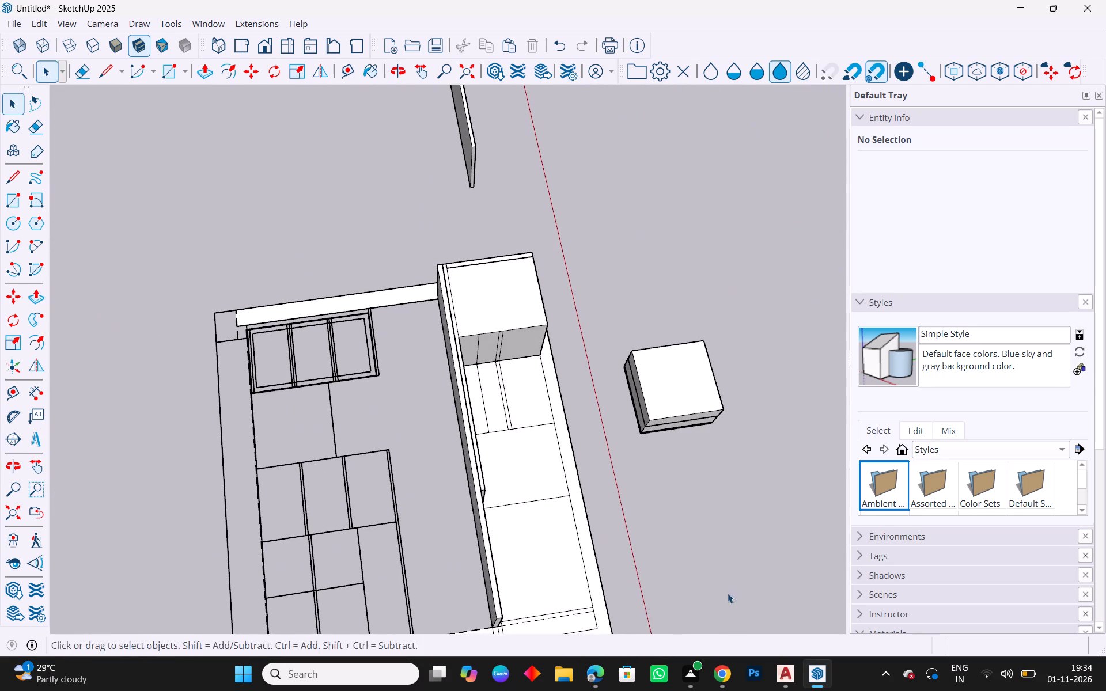
middle_drag(724, 596, 215, 592)
scroll(520, 393, up, 4)
middle_drag(704, 419, 679, 521)
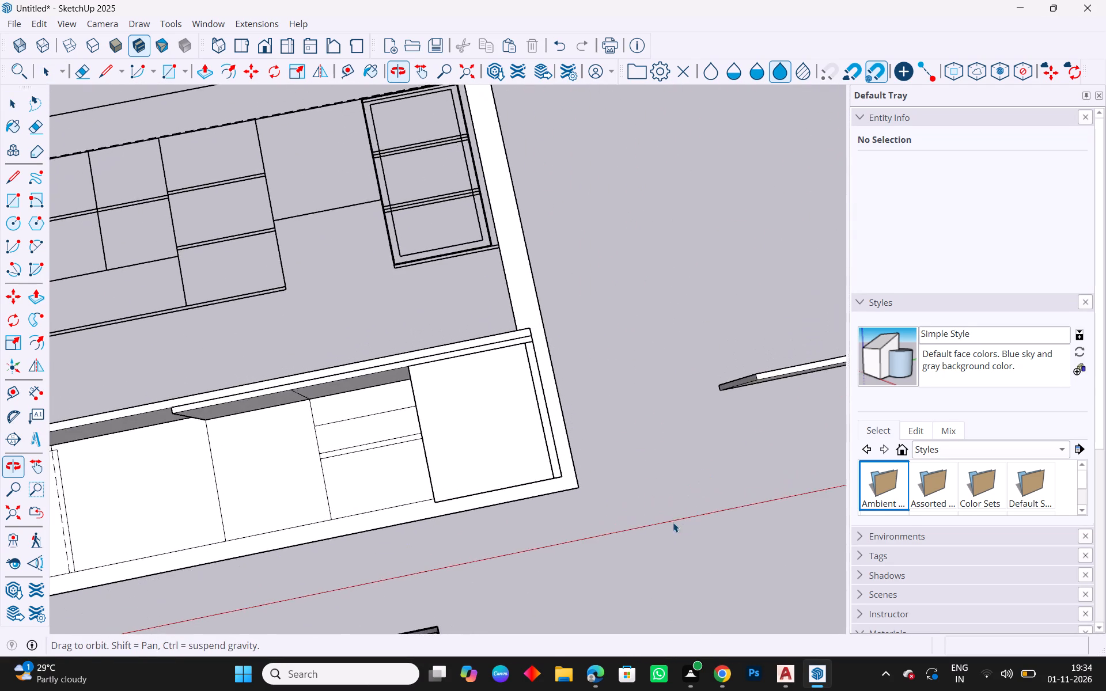
scroll(374, 394, up, 7)
click(399, 408)
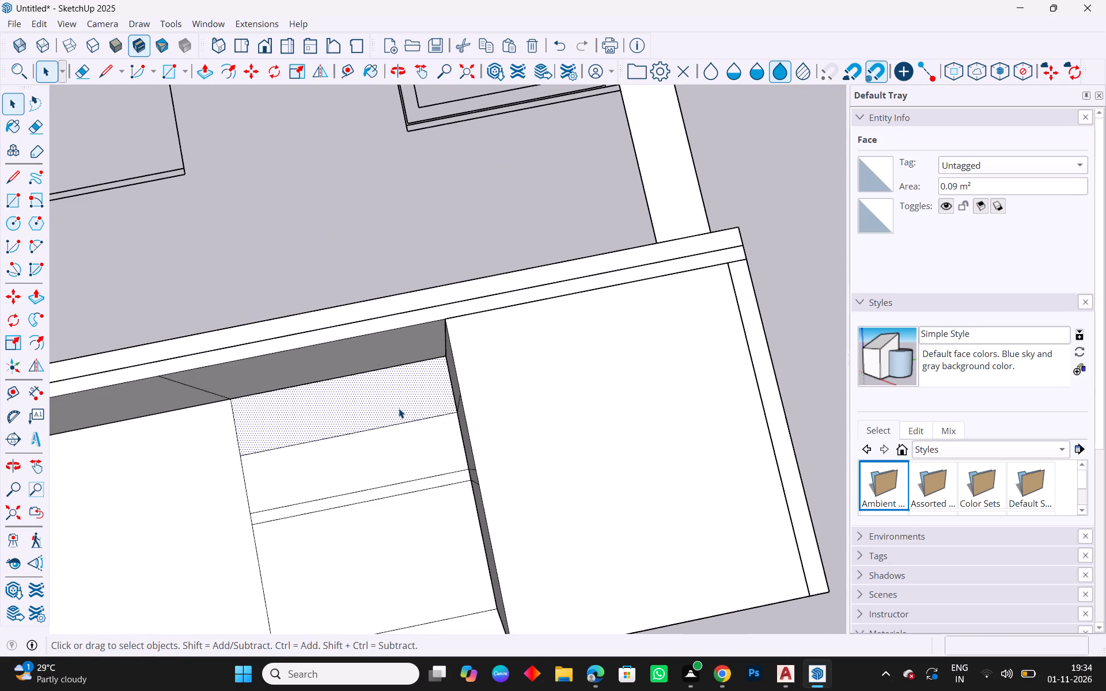
key(p)
drag(399, 408, 427, 377)
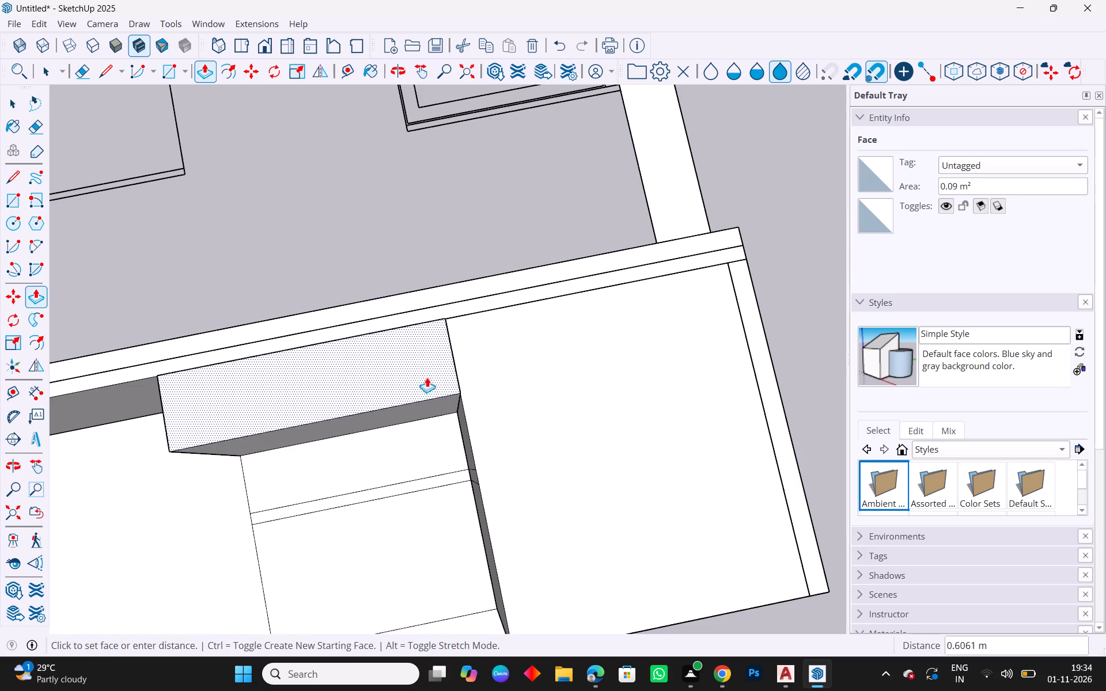
drag(427, 377, 465, 393)
Push/Pull the second drawer front up level with the raised top drawer front.
drag(407, 444, 421, 434)
key(ctrl+z)
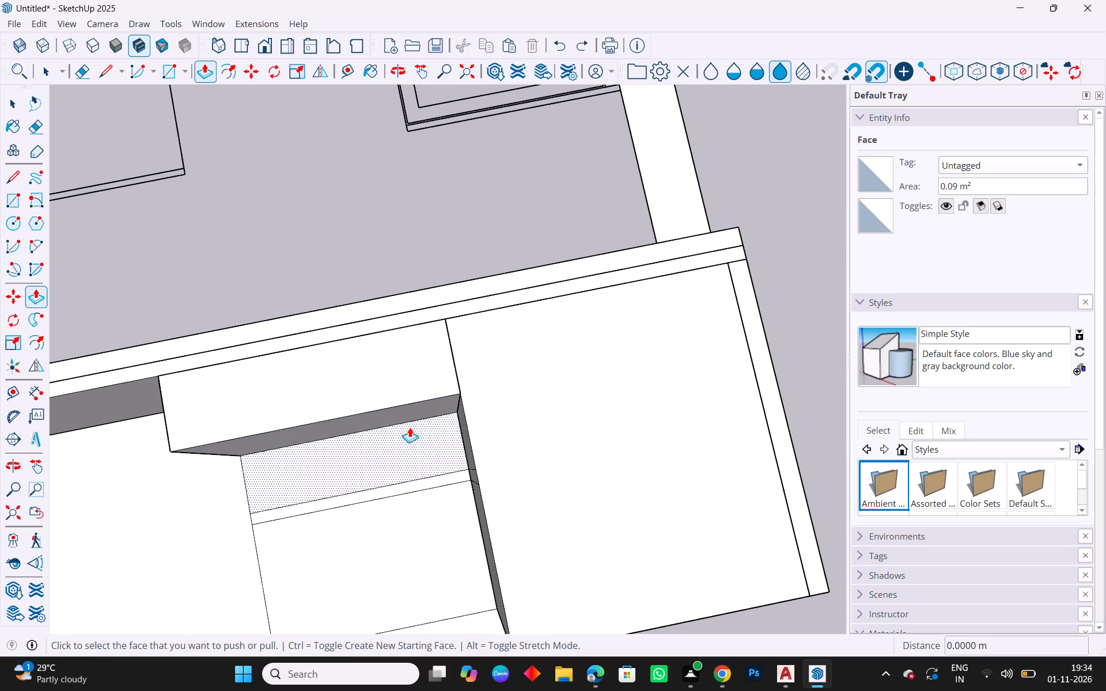
key(Escape)
click(441, 450)
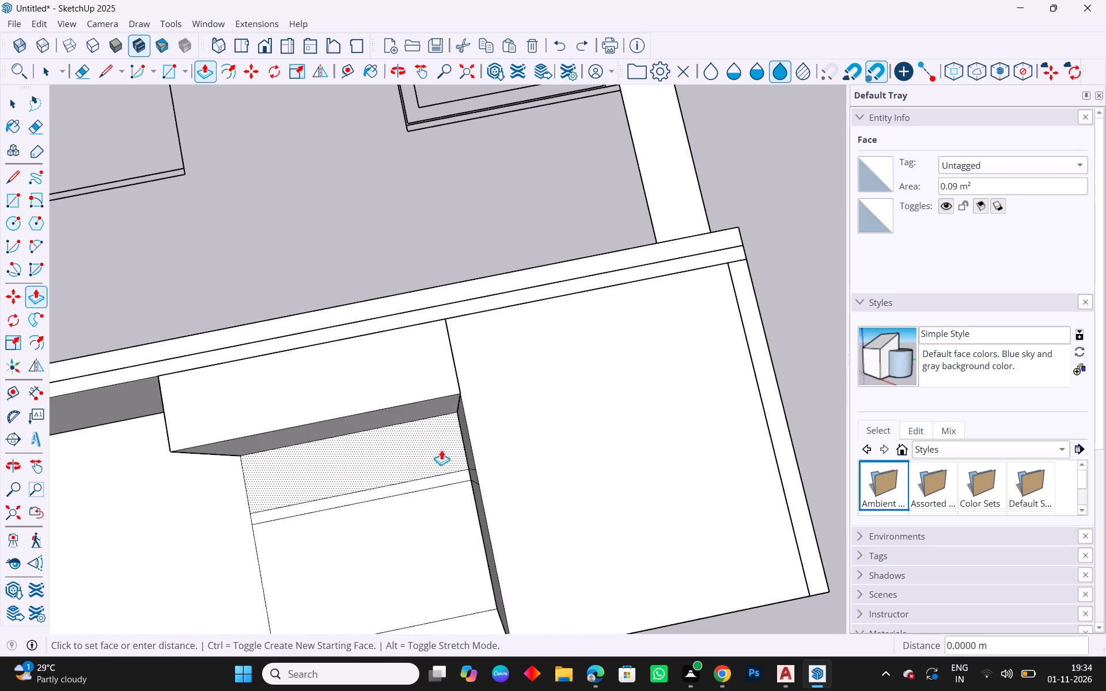
click(477, 467)
Push/Pull the thin strip and the lowest drawer front up 0.6 m to match the raised drawers above.
scroll(399, 375, down, 2)
scroll(290, 498, up, 4)
click(290, 488)
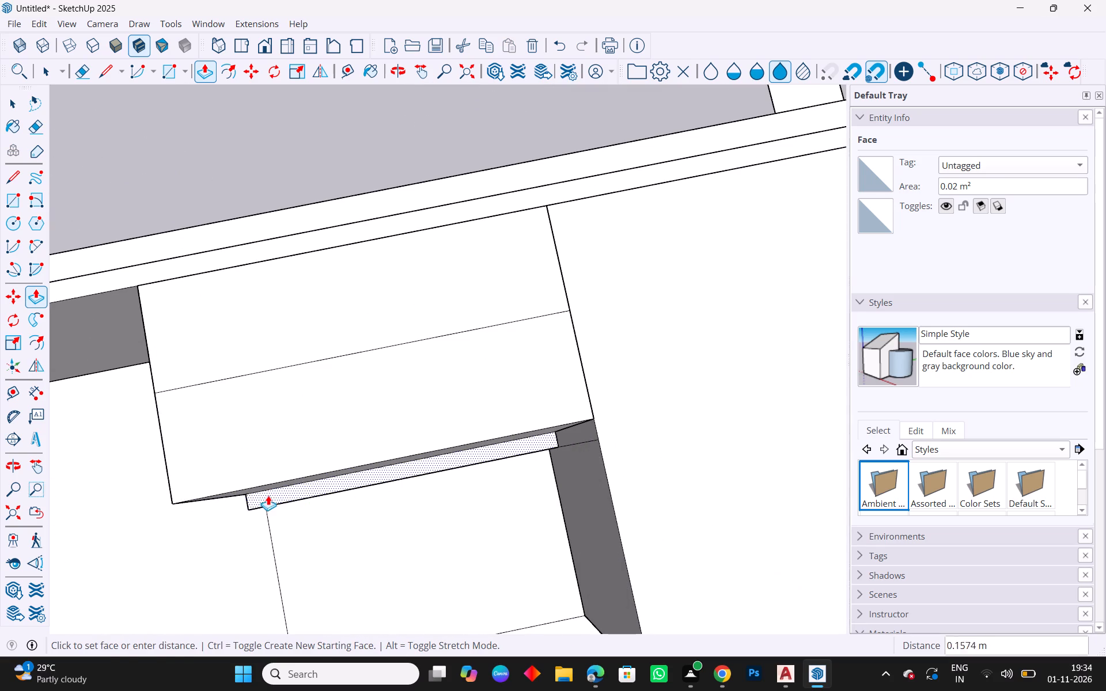
click(175, 504)
scroll(652, 449, down, 5)
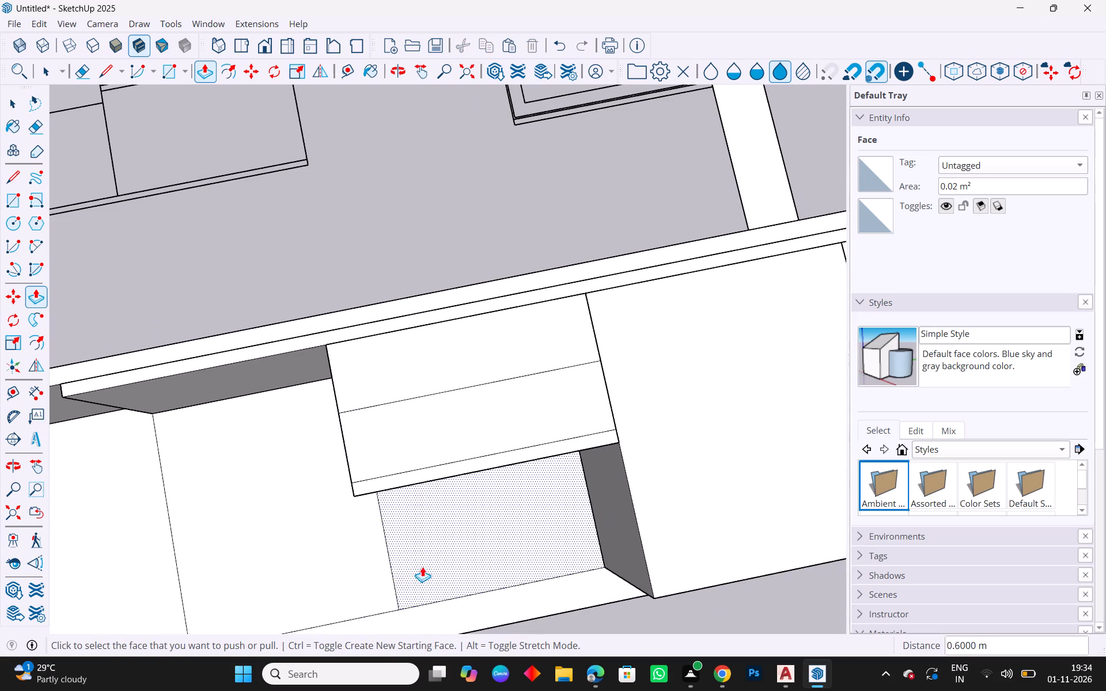
click(425, 557)
click(353, 493)
Push/Pull the wall outline face surrounding the elevation up 0.6 m, level with the raised drawer fronts.
scroll(608, 422, down, 3)
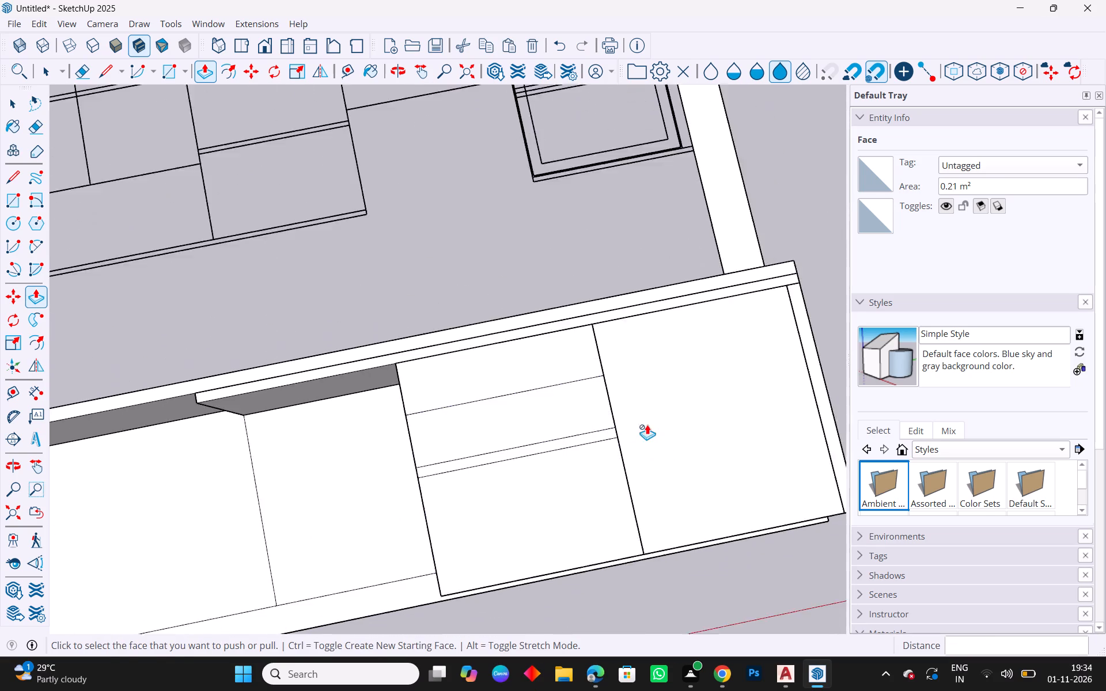
scroll(647, 424, down, 6)
middle_drag(551, 565, 524, 513)
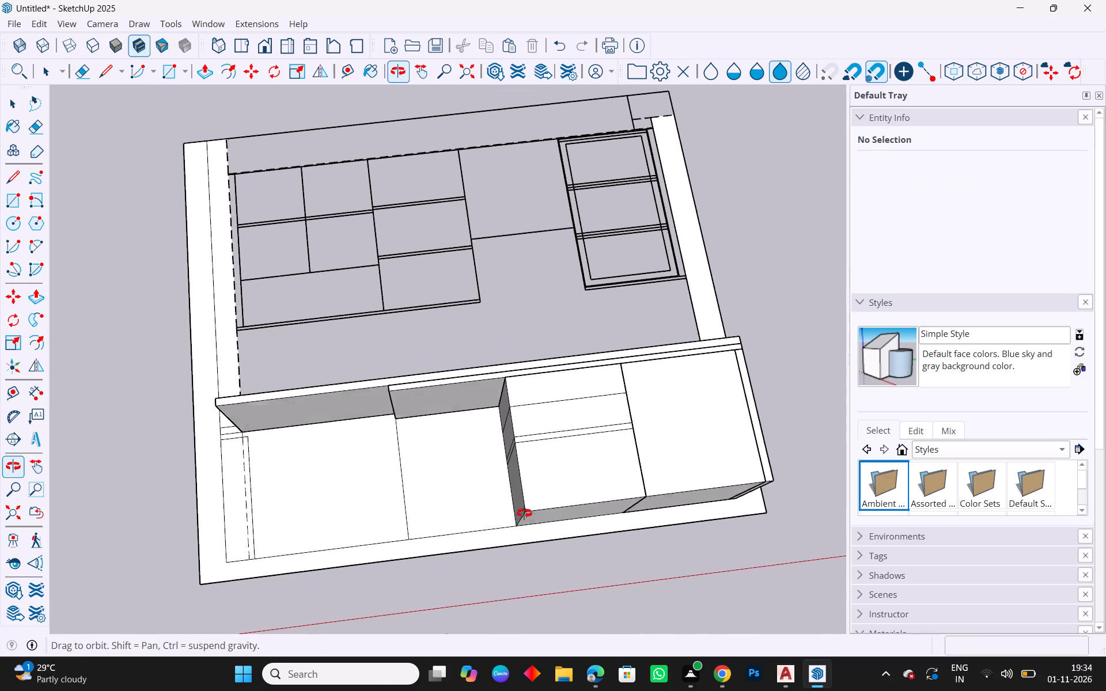
middle_drag(524, 513, 559, 527)
click(550, 521)
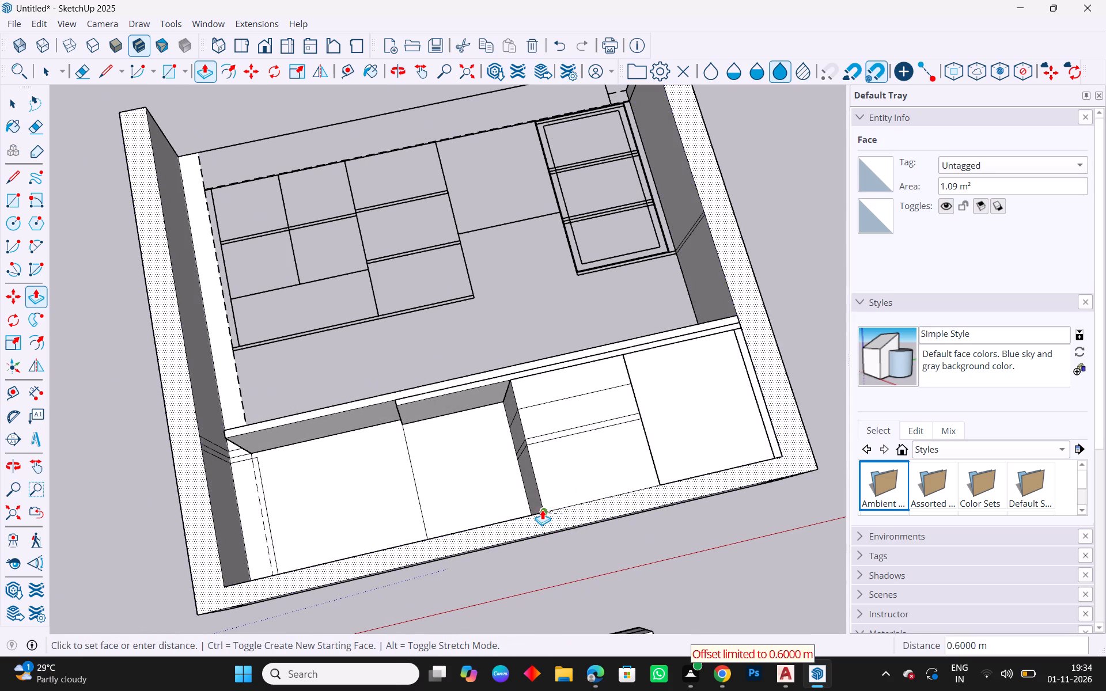
click(547, 514)
key(Escape)
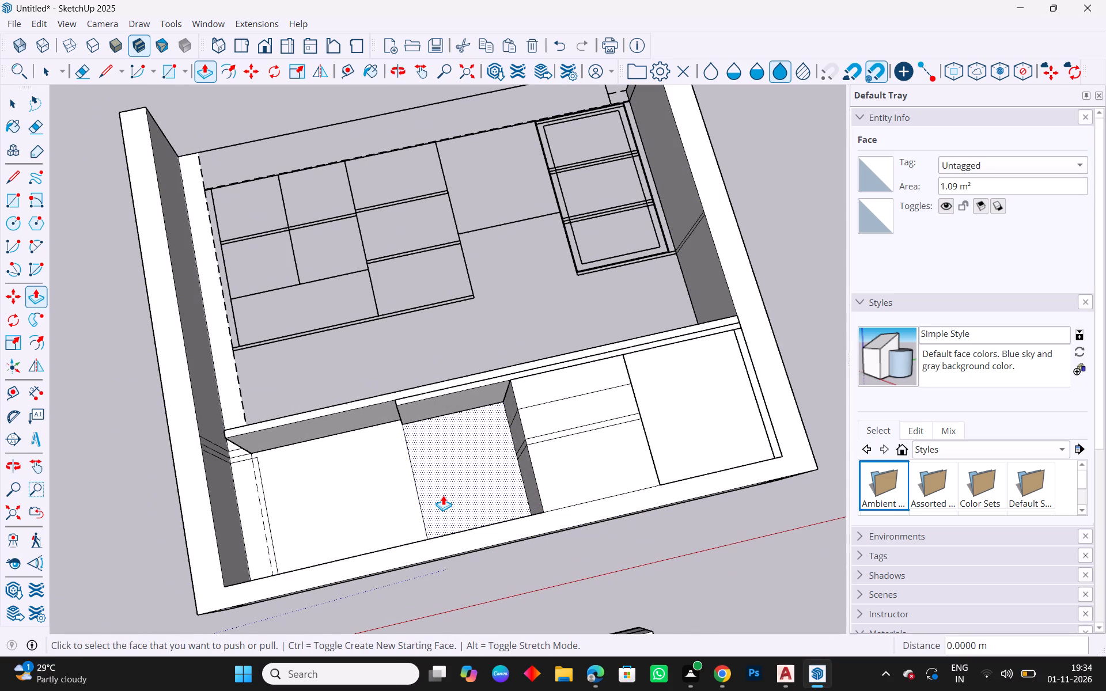
key(Escape)
Push/Pull the base cabinet front beside the drawers up 0.6 m, level with the raised drawer fronts.
click(460, 487)
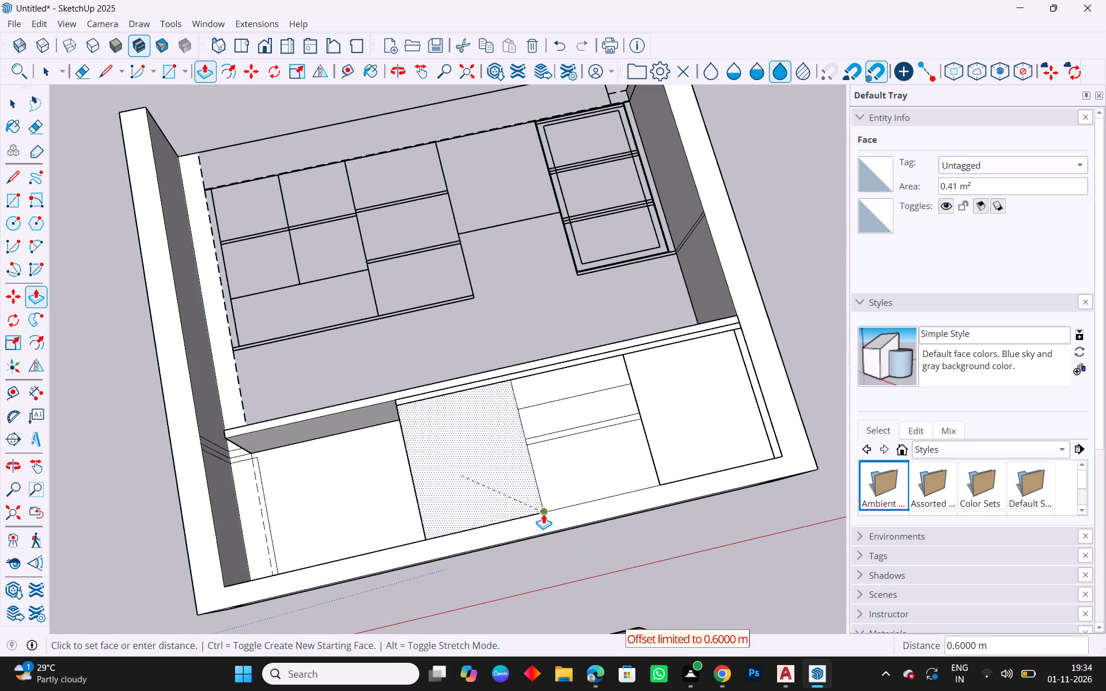
click(543, 509)
Push/Pull the wide base cabinet front at the far end from the raised end block up 0.6 m, level with its neighbour.
scroll(449, 505, down, 3)
middle_drag(699, 532, 646, 561)
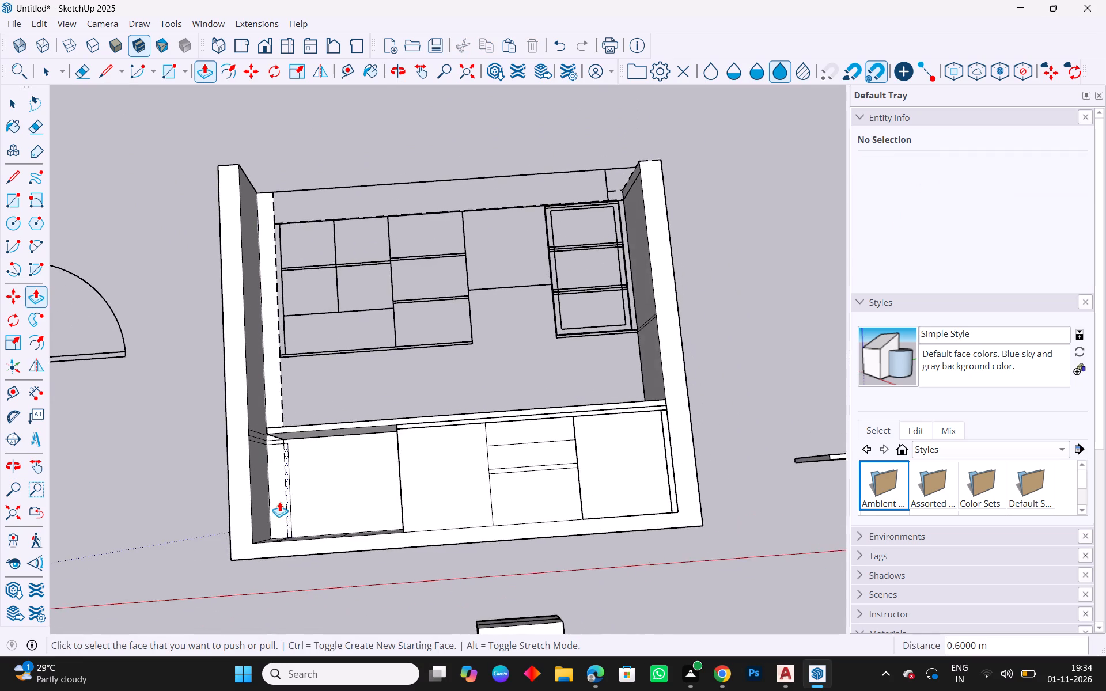
scroll(281, 499, up, 3)
click(350, 493)
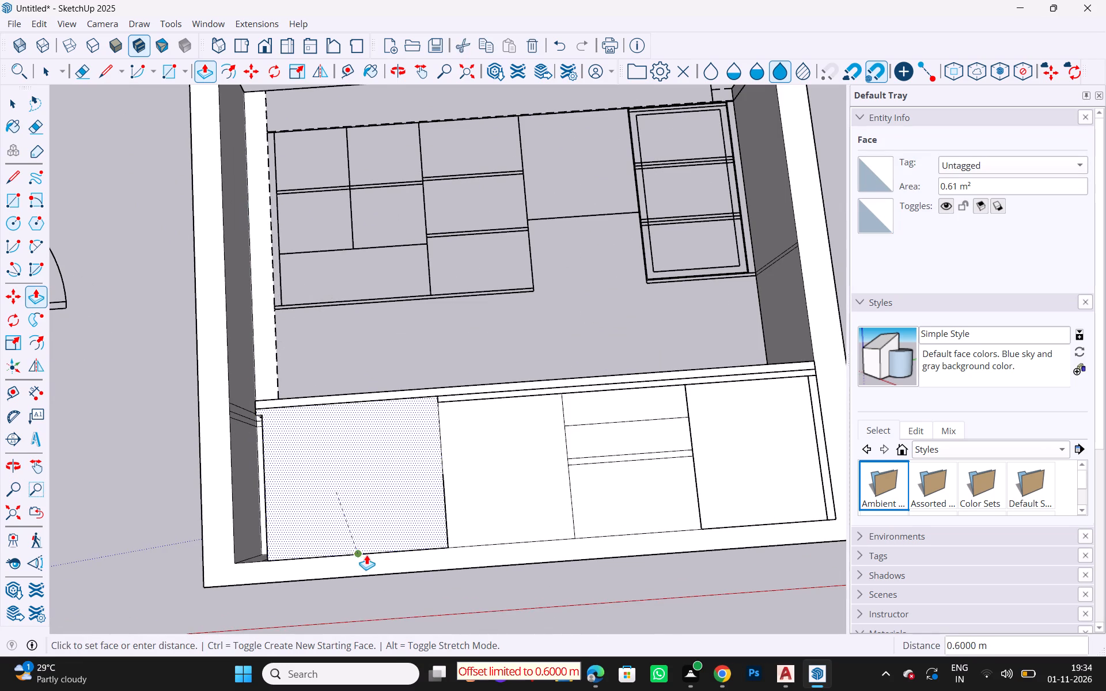
middle_drag(453, 553, 664, 407)
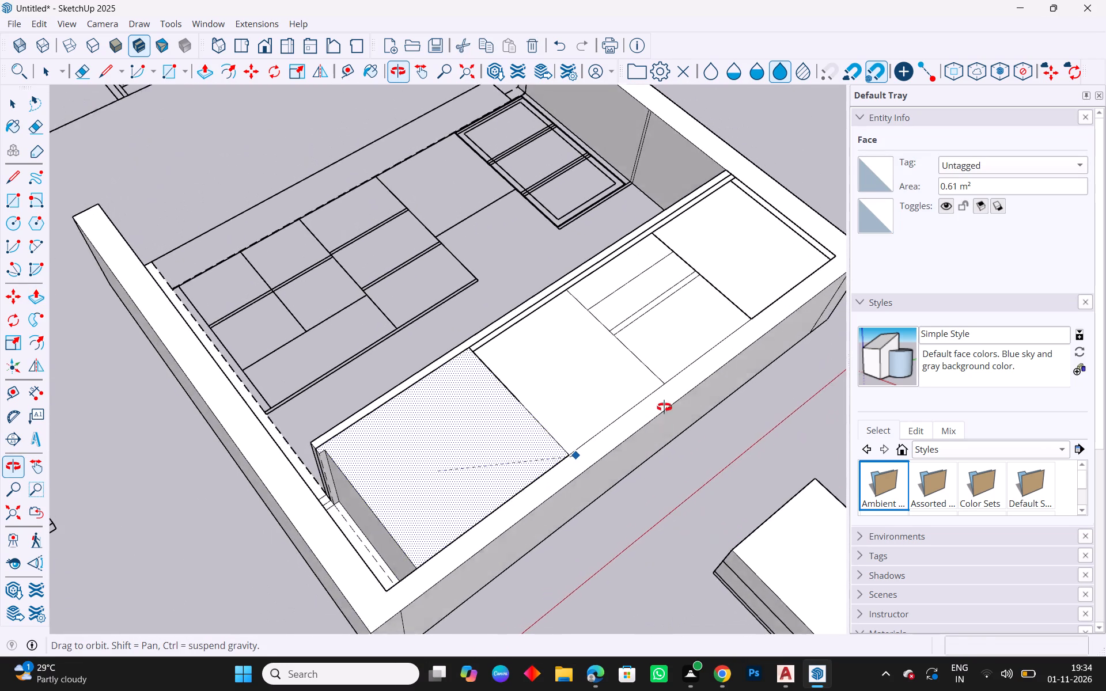
middle_drag(664, 407, 662, 400)
scroll(558, 460, up, 9)
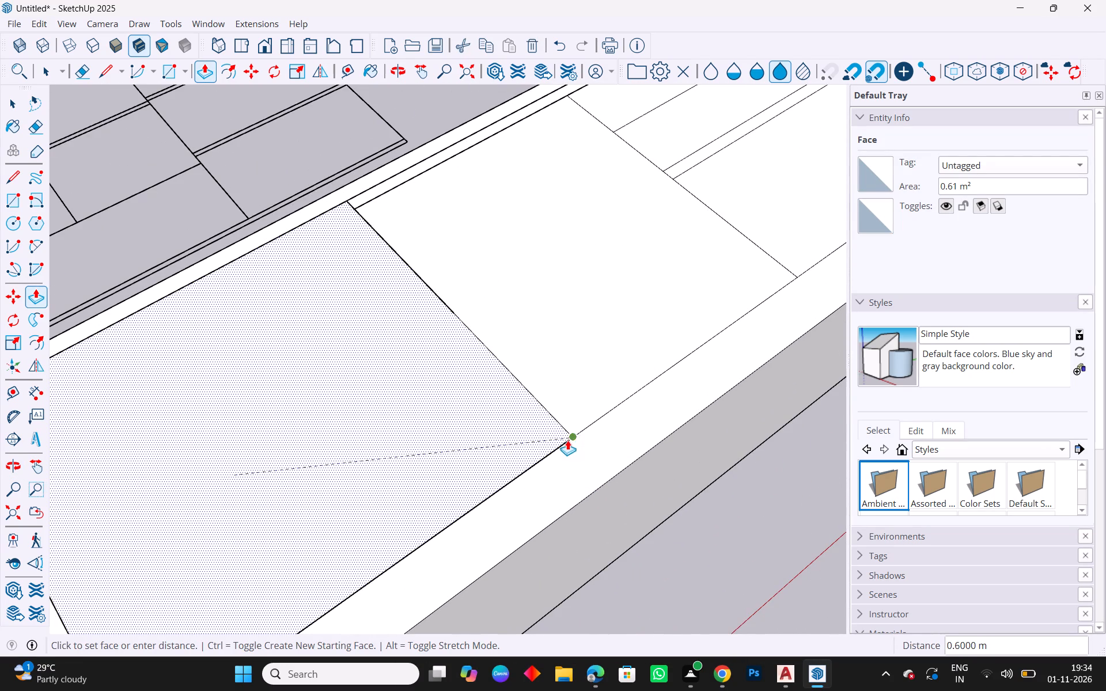
scroll(581, 422, up, 8)
click(552, 469)
key(Escape)
scroll(491, 472, down, 17)
middle_drag(603, 394, 415, 508)
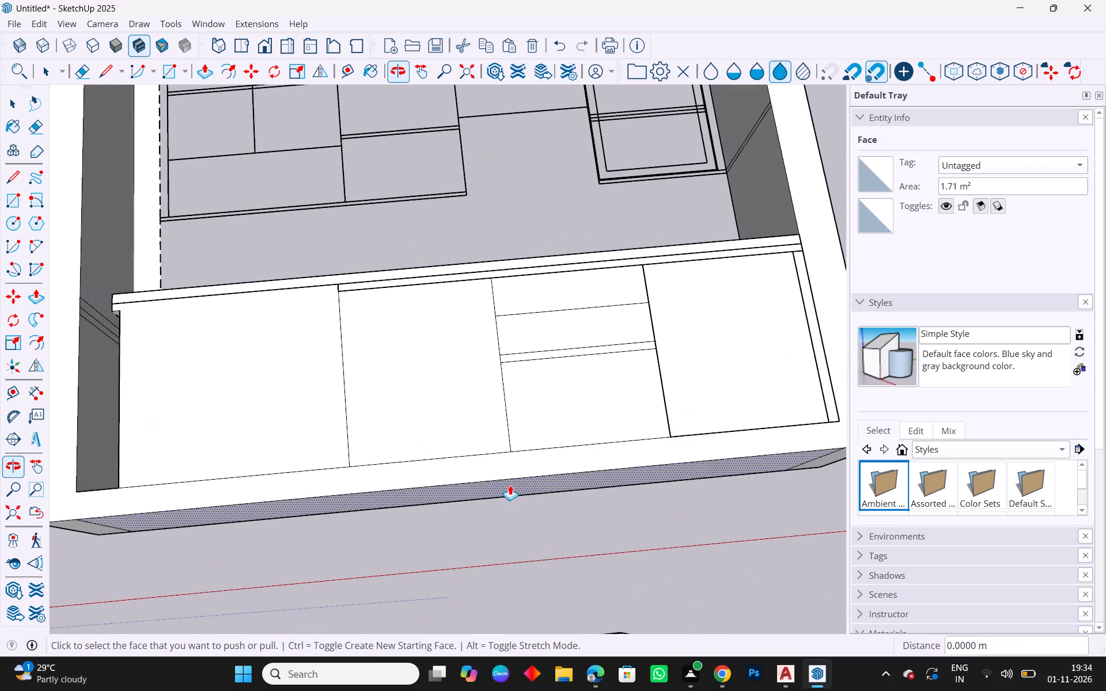
key(Escape)
key(space)
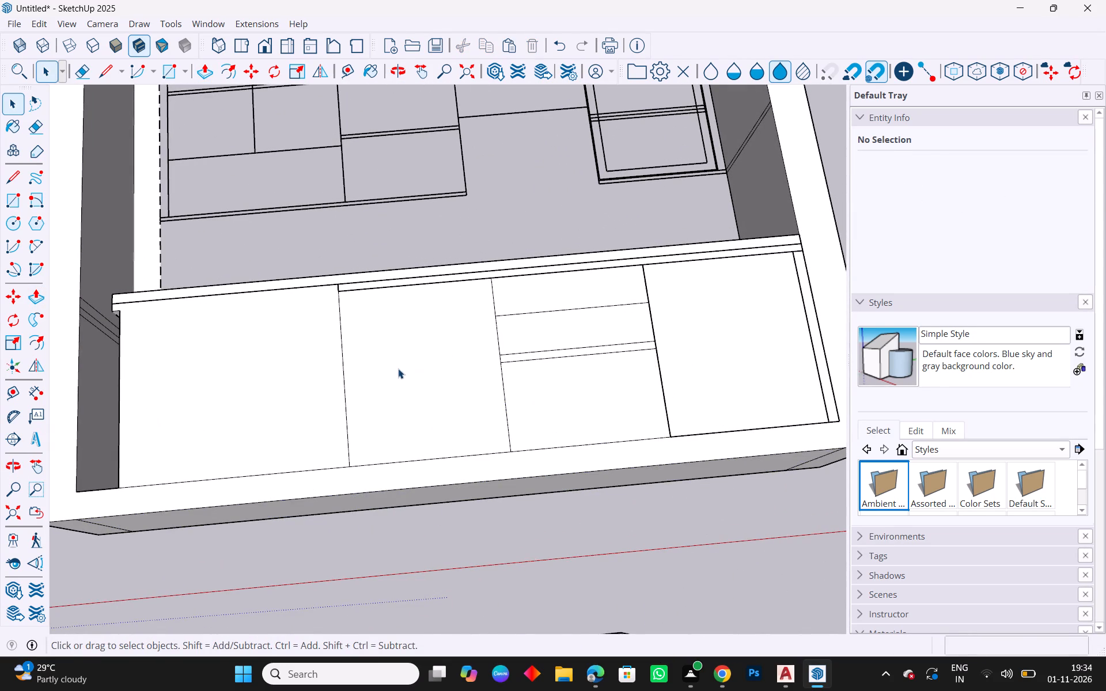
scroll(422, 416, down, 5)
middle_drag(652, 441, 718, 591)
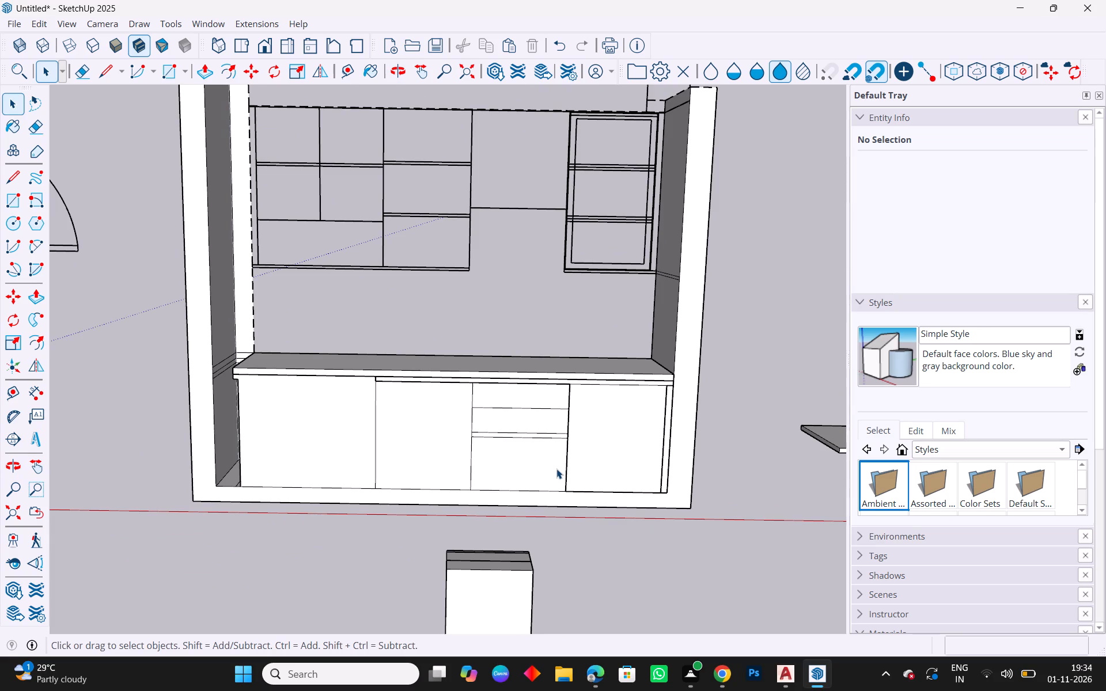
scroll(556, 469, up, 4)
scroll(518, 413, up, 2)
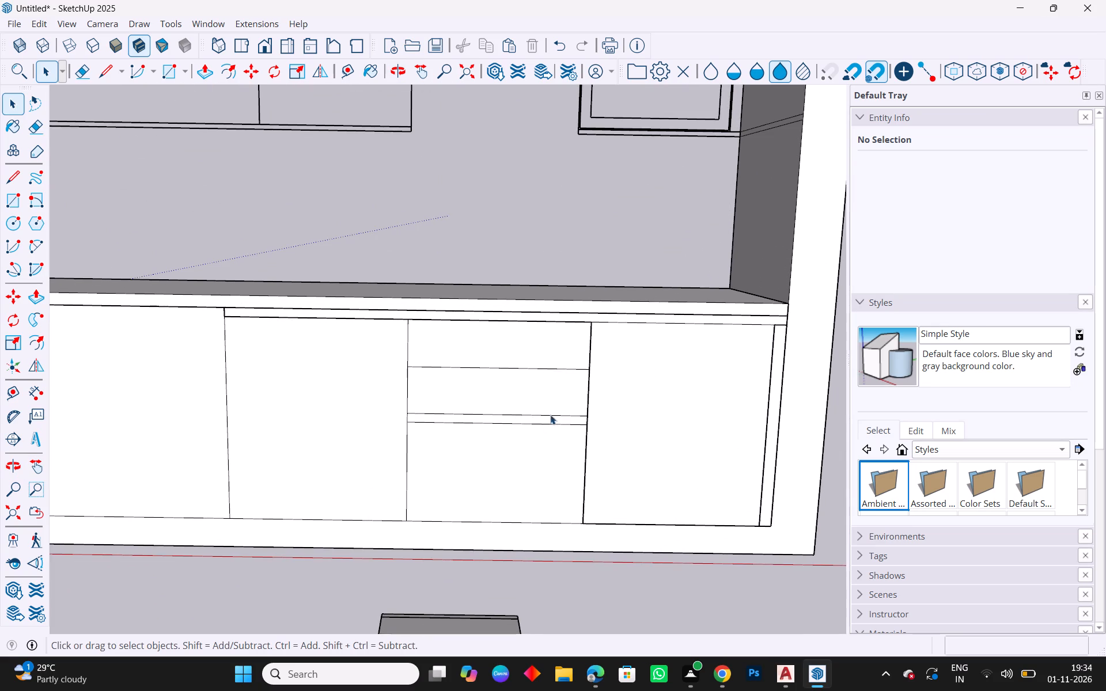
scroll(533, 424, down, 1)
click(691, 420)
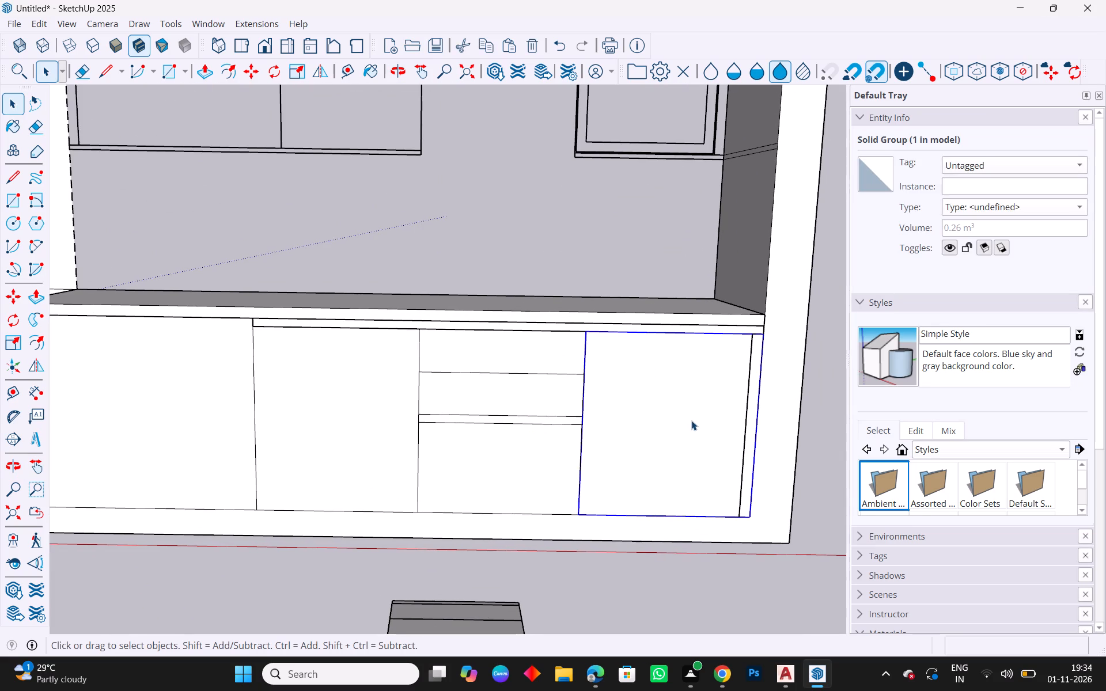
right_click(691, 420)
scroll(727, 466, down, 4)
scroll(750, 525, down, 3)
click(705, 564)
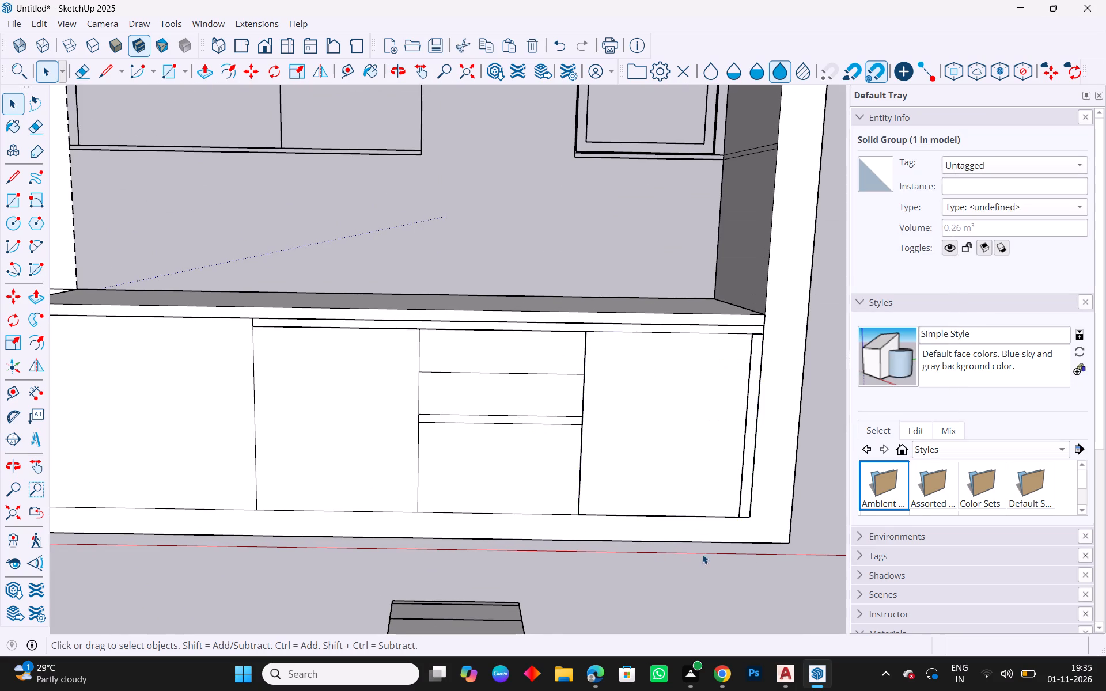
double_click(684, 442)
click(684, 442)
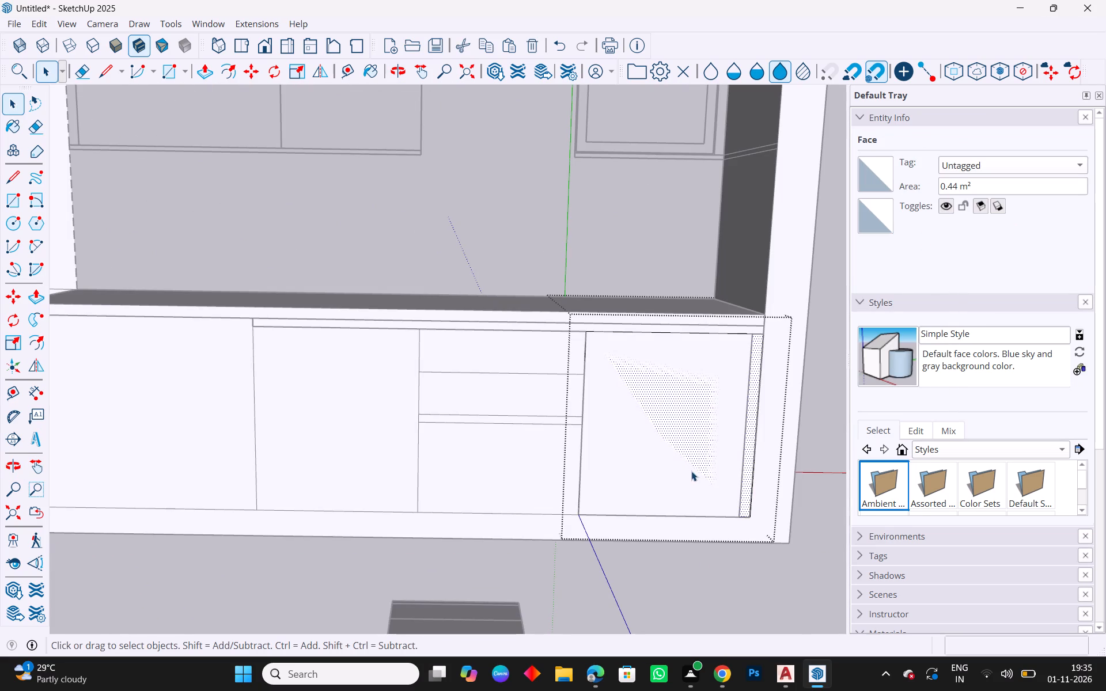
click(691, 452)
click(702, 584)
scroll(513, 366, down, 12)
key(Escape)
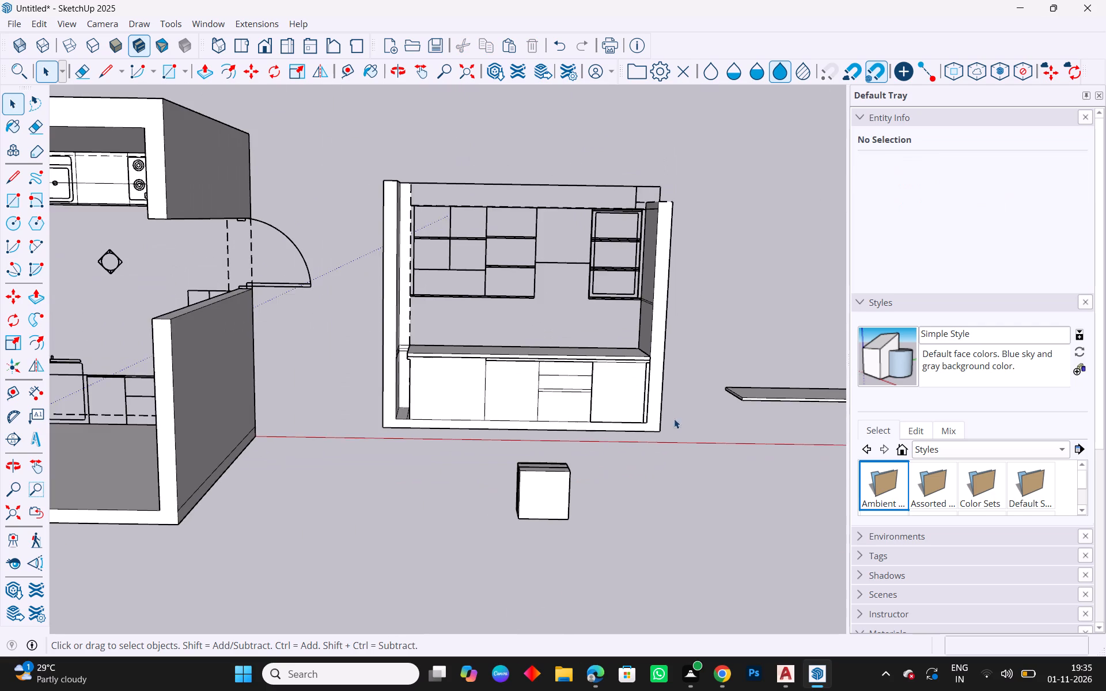
Delete the dashed beam edge that splits the sunken narrow strip between the wide cabinet front and the wall.
middle_drag(642, 454, 747, 503)
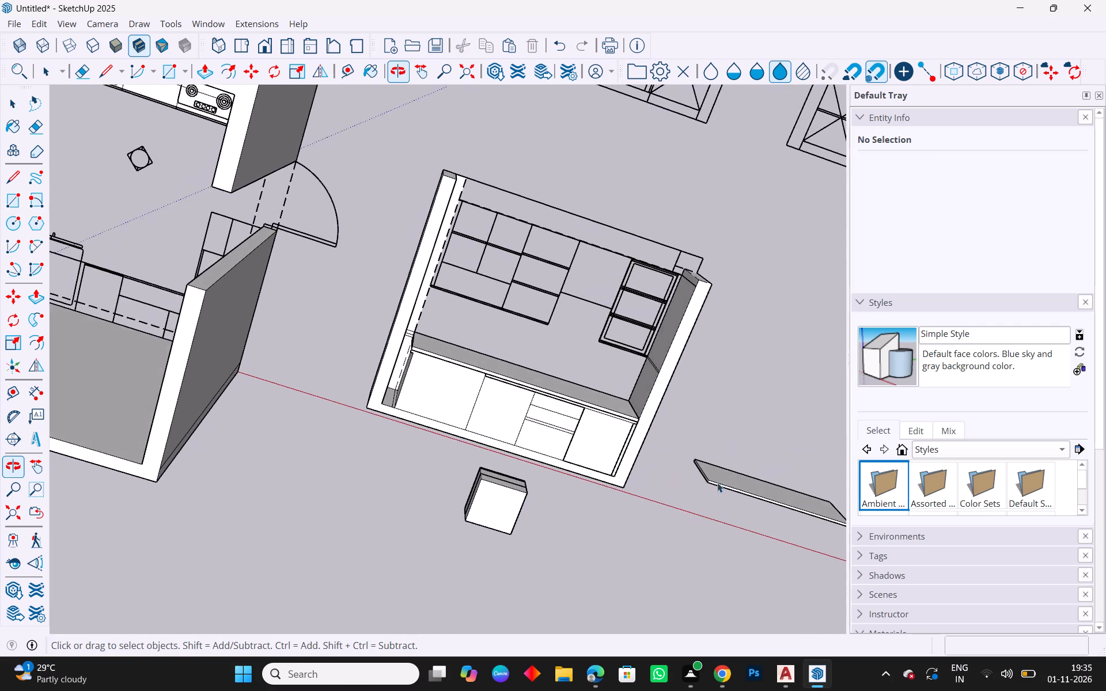
scroll(296, 214, up, 5)
middle_drag(570, 447, 406, 358)
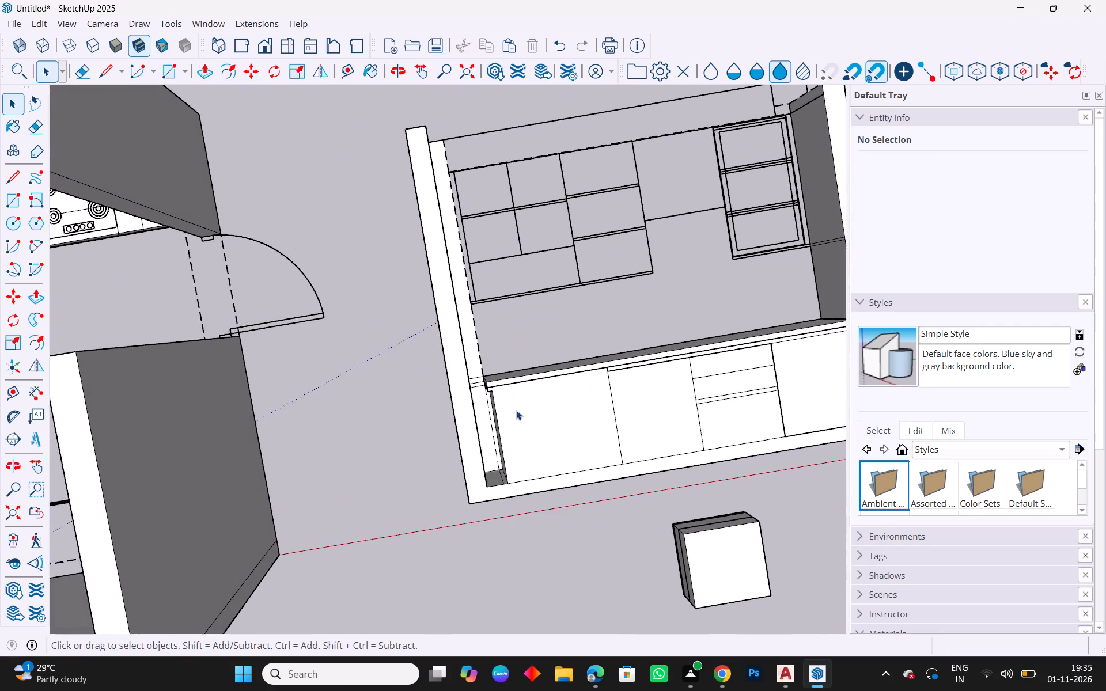
scroll(518, 412, up, 5)
scroll(480, 466, up, 4)
middle_drag(485, 476, 493, 489)
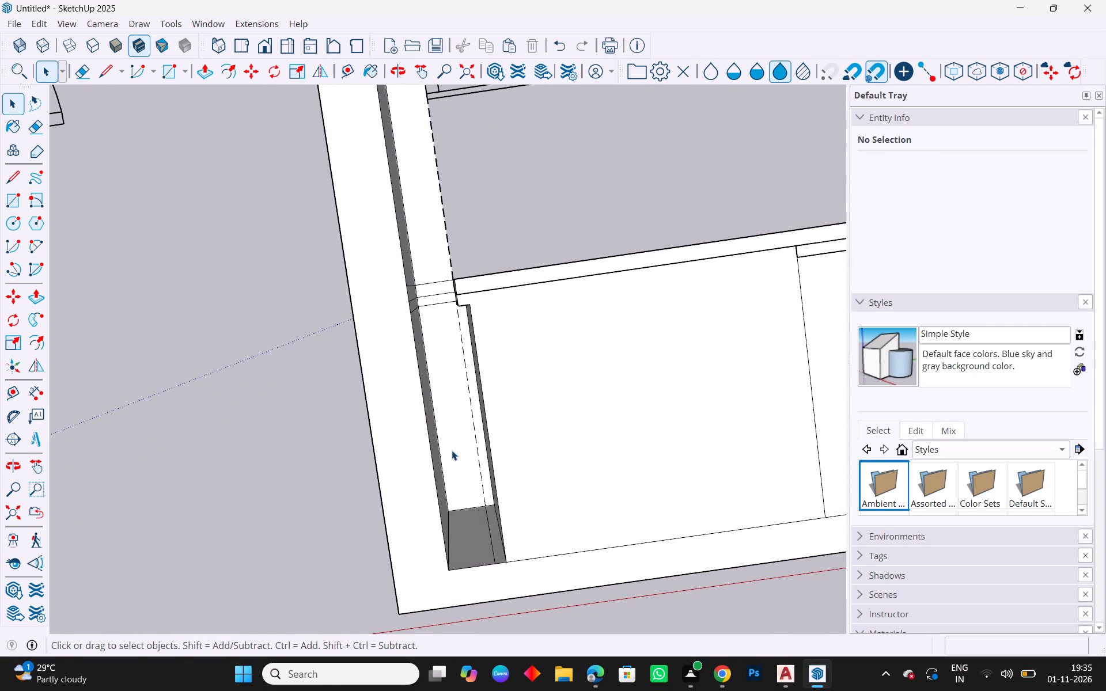
click(451, 450)
scroll(463, 442, up, 3)
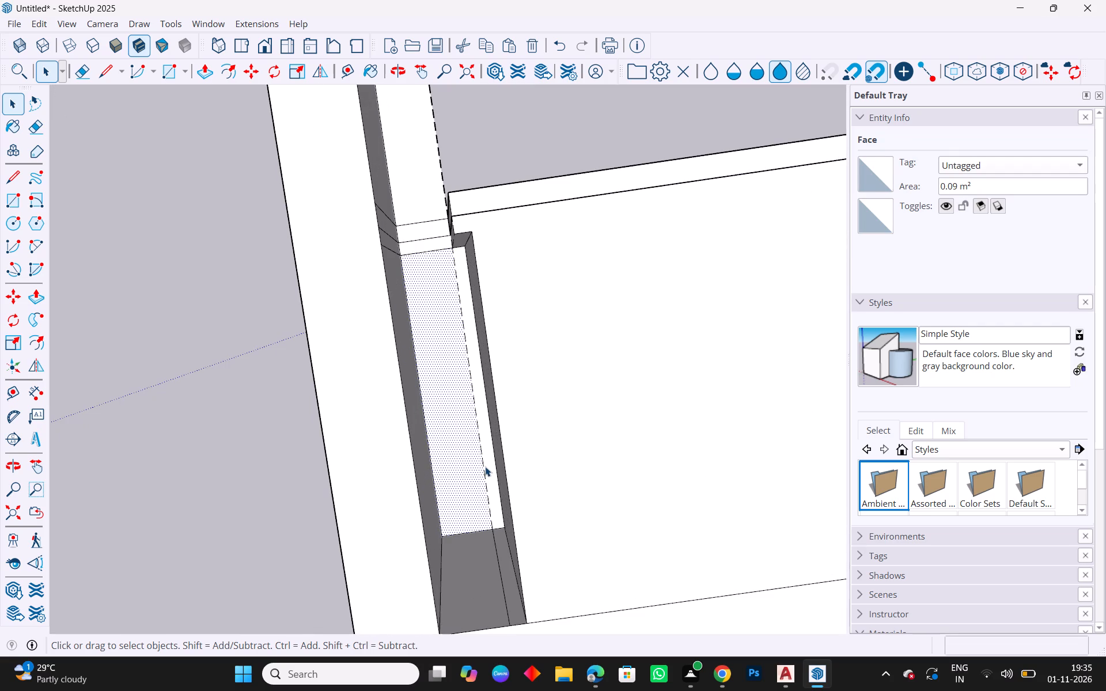
click(485, 467)
key(Delete)
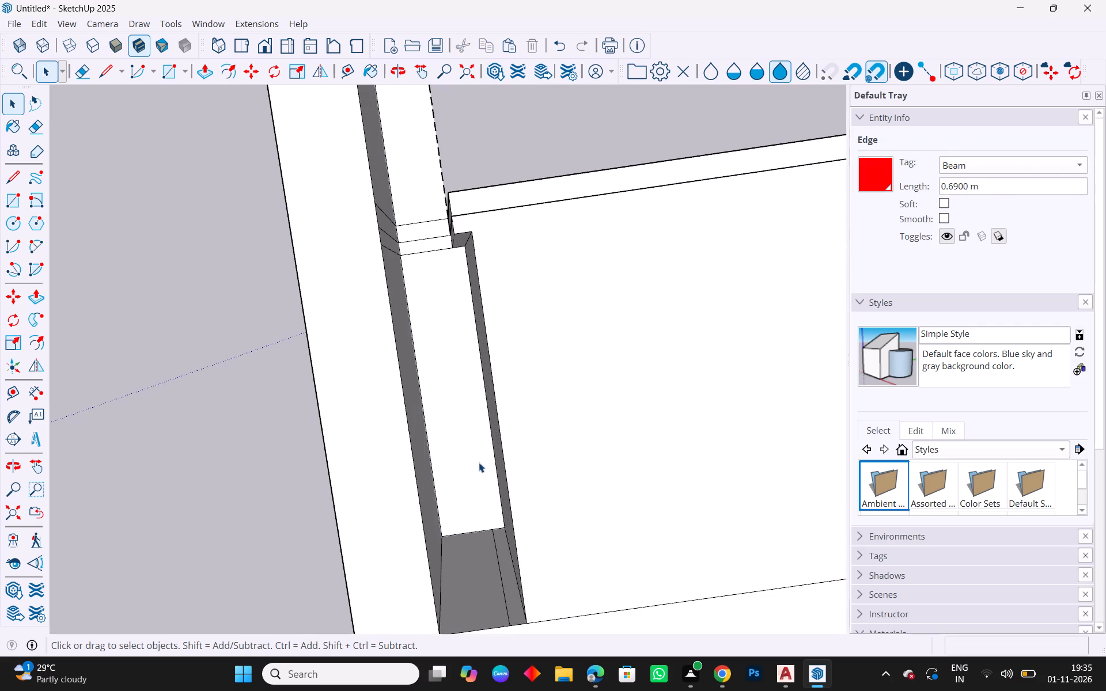
Group the narrow strip face beside the wall and Push/Pull it up 0.6 m, level with the cabinet fronts.
click(478, 464)
right_click(478, 463)
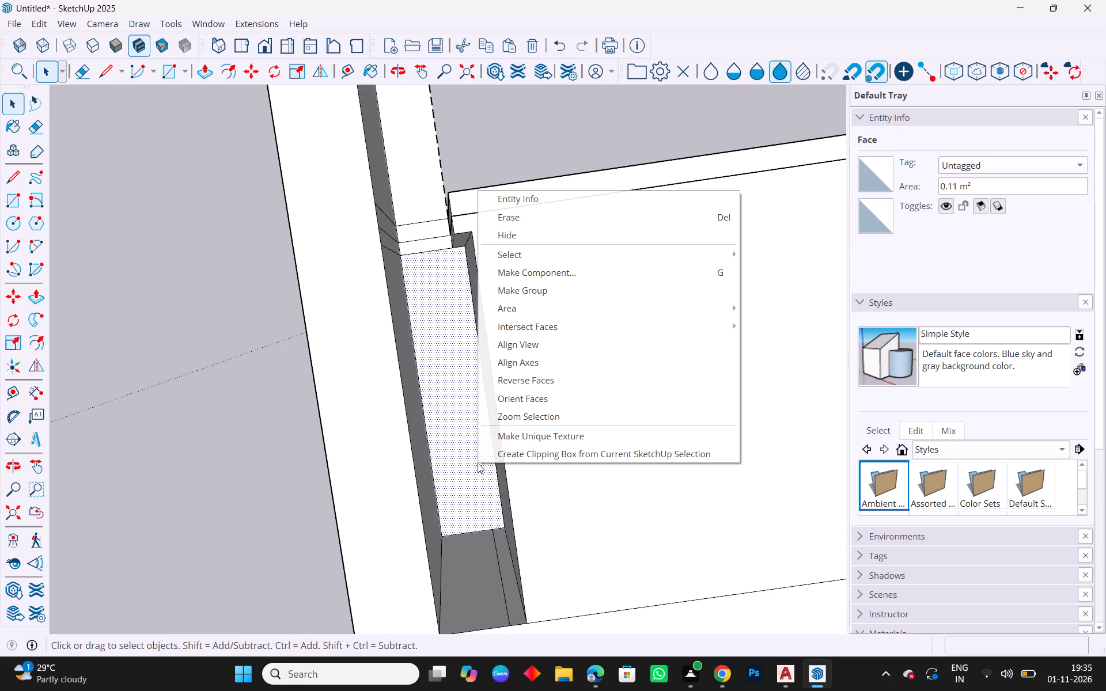
click(549, 299)
double_click(459, 367)
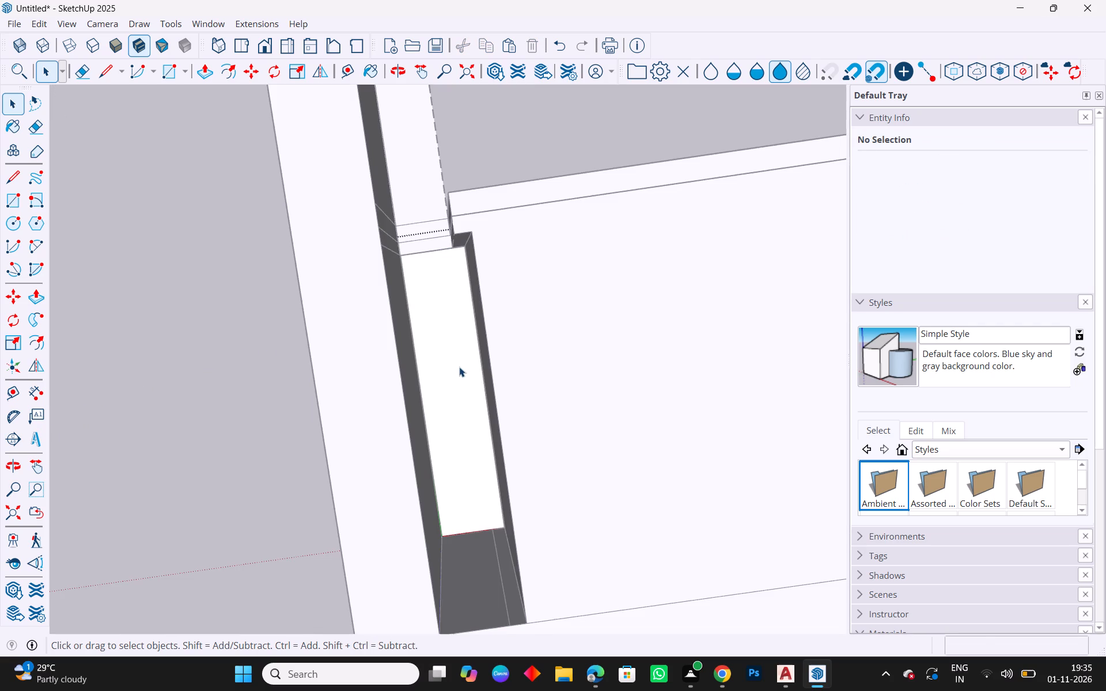
key(p)
drag(459, 367, 528, 621)
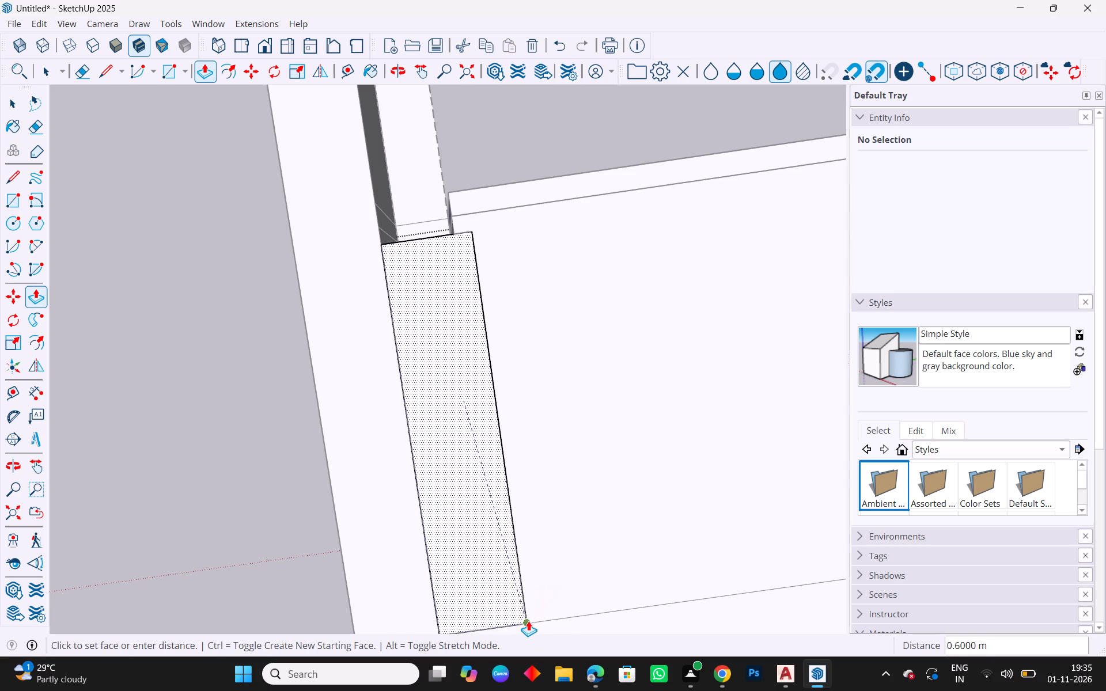
drag(528, 621, 527, 622)
Push/Pull the strip block's end face along the wall until flush with the countertop's outer edge, and close the group.
middle_drag(484, 288, 491, 504)
middle_drag(409, 381, 489, 378)
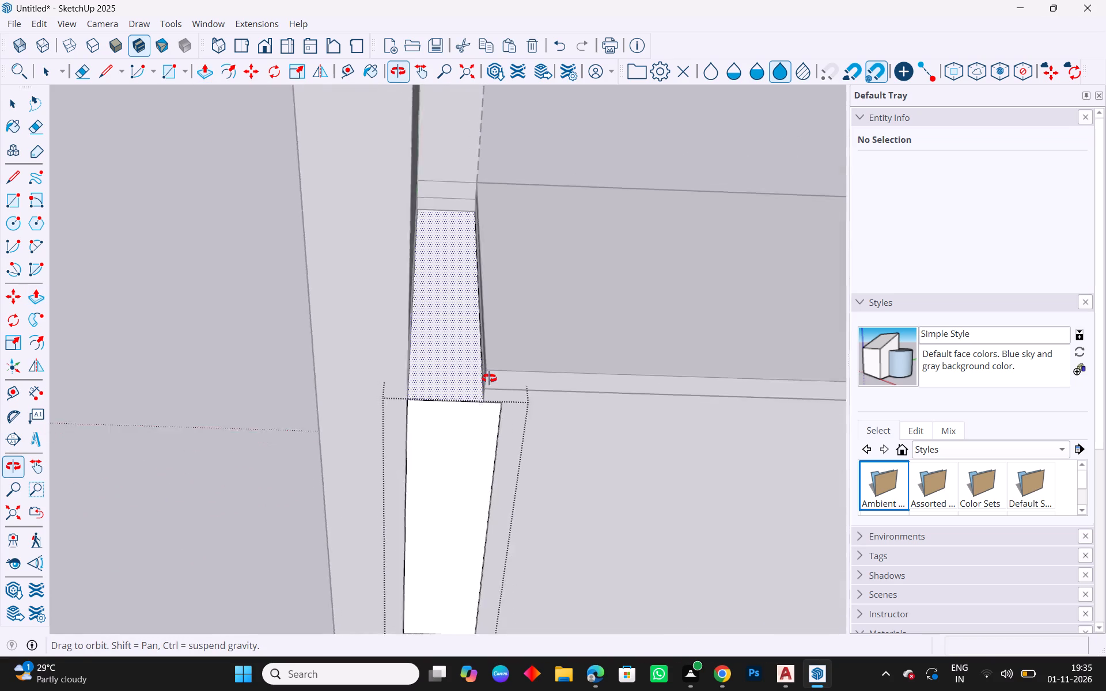
middle_drag(489, 378, 528, 375)
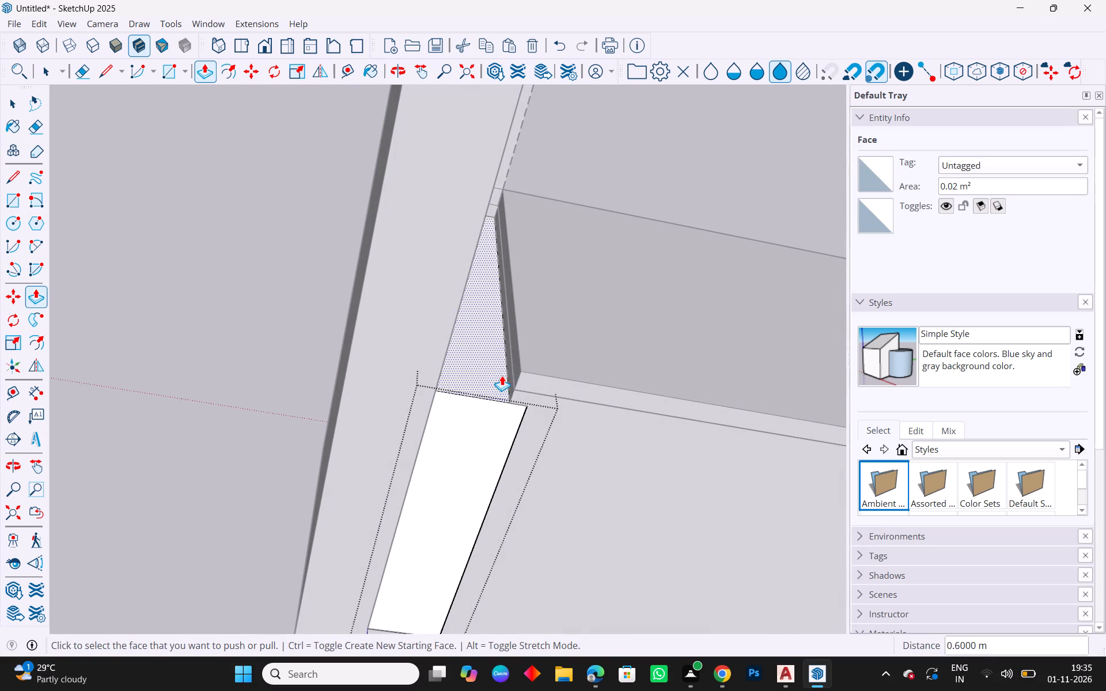
click(501, 375)
click(521, 365)
key(Escape)
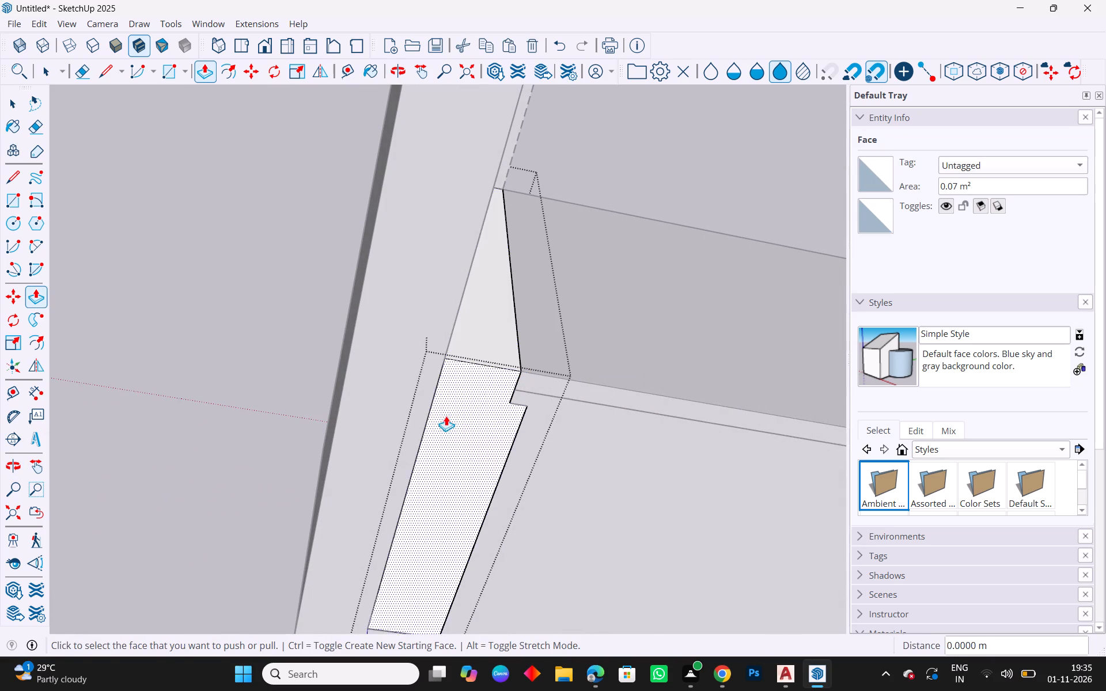
scroll(290, 335, down, 8)
middle_drag(586, 442, 592, 327)
key(Escape)
key(space)
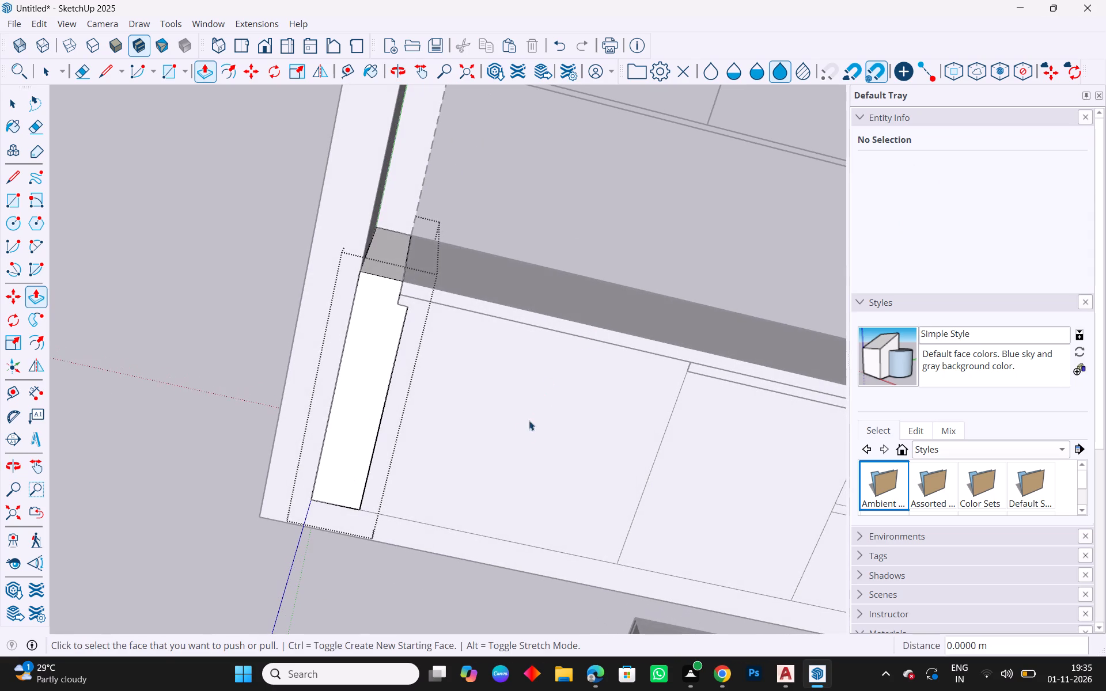
key(Escape)
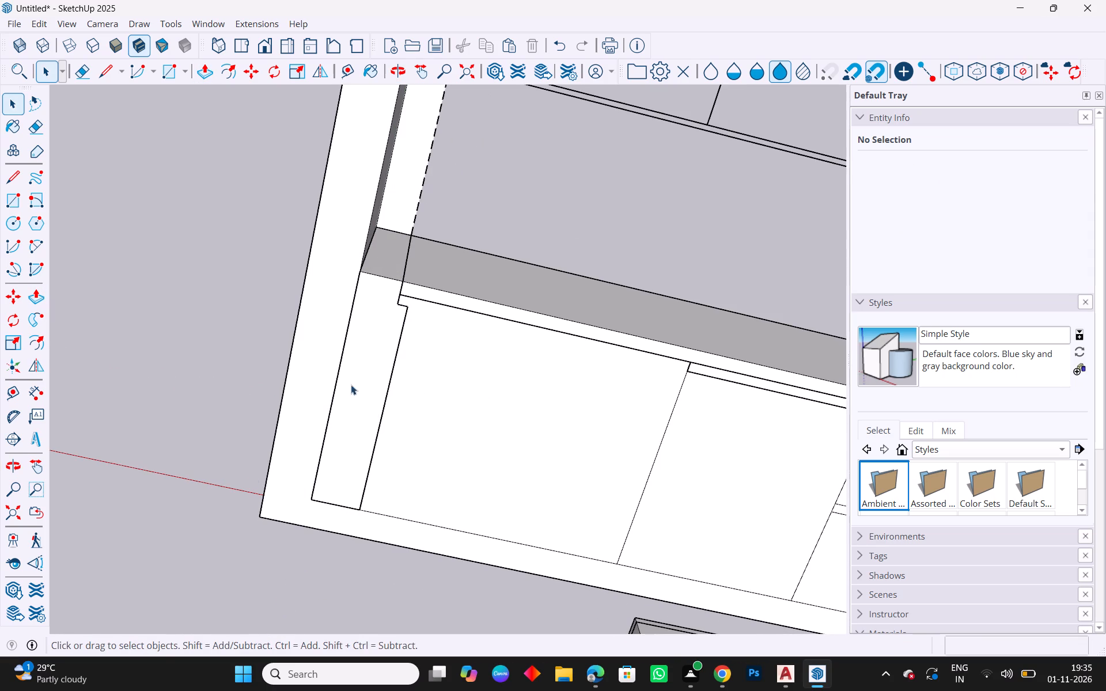
Delete the three solid groups forming the loose block standing apart in front of the base cabinets.
middle_drag(392, 302, 390, 482)
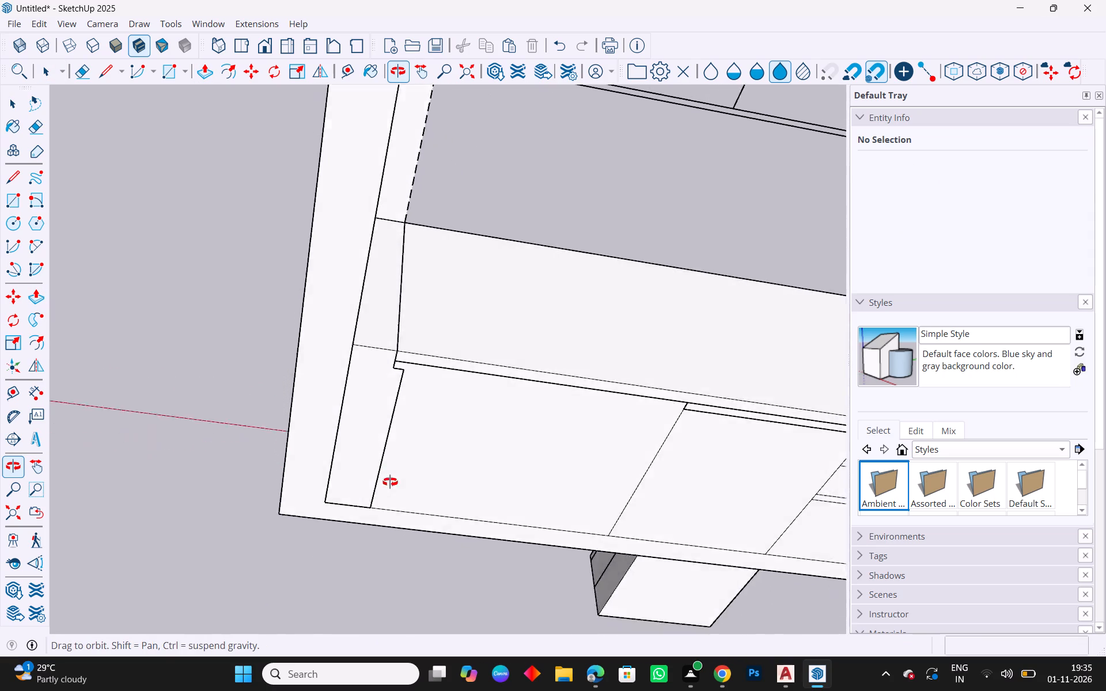
middle_drag(390, 482, 215, 378)
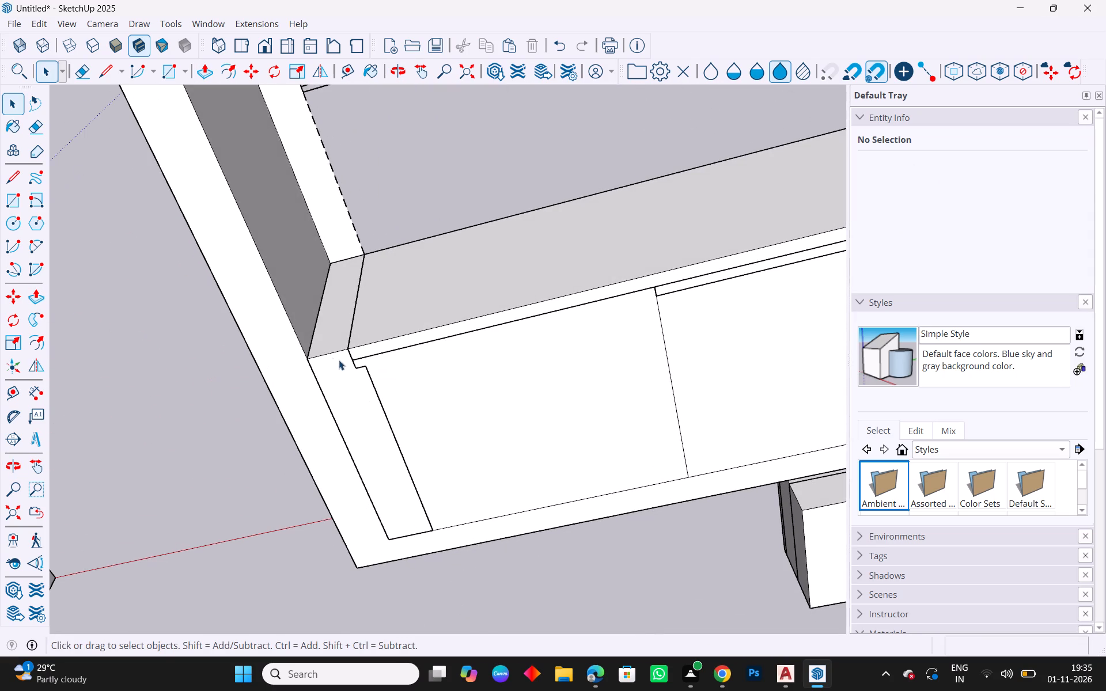
scroll(333, 361, up, 4)
scroll(349, 374, down, 17)
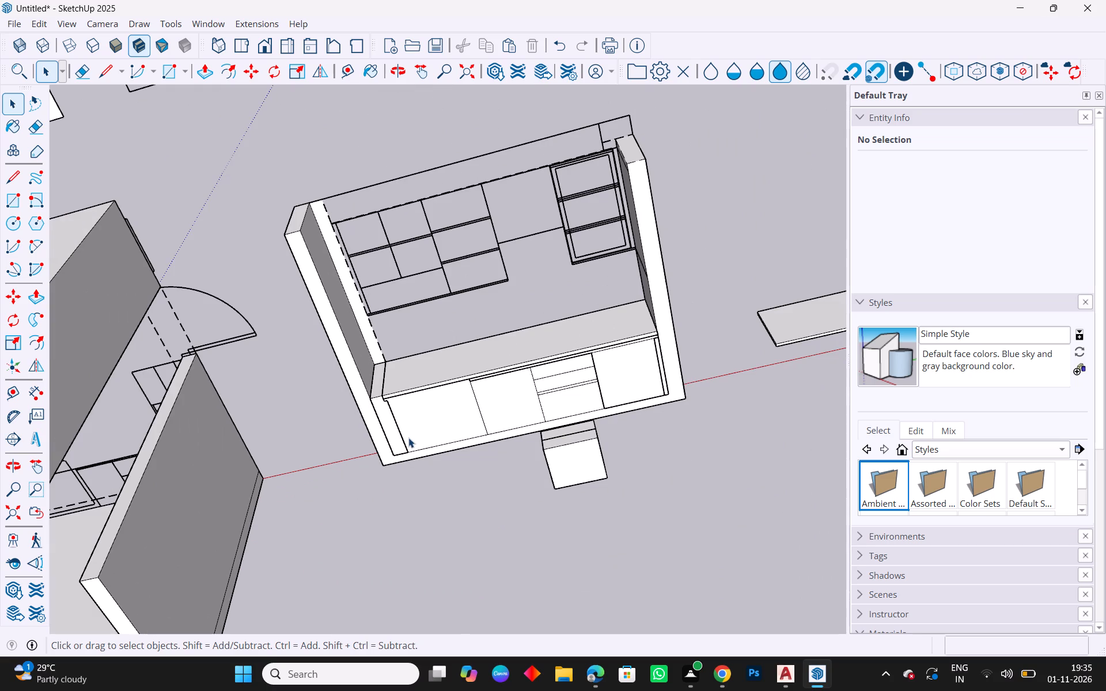
scroll(630, 463, up, 4)
drag(630, 505, 606, 493)
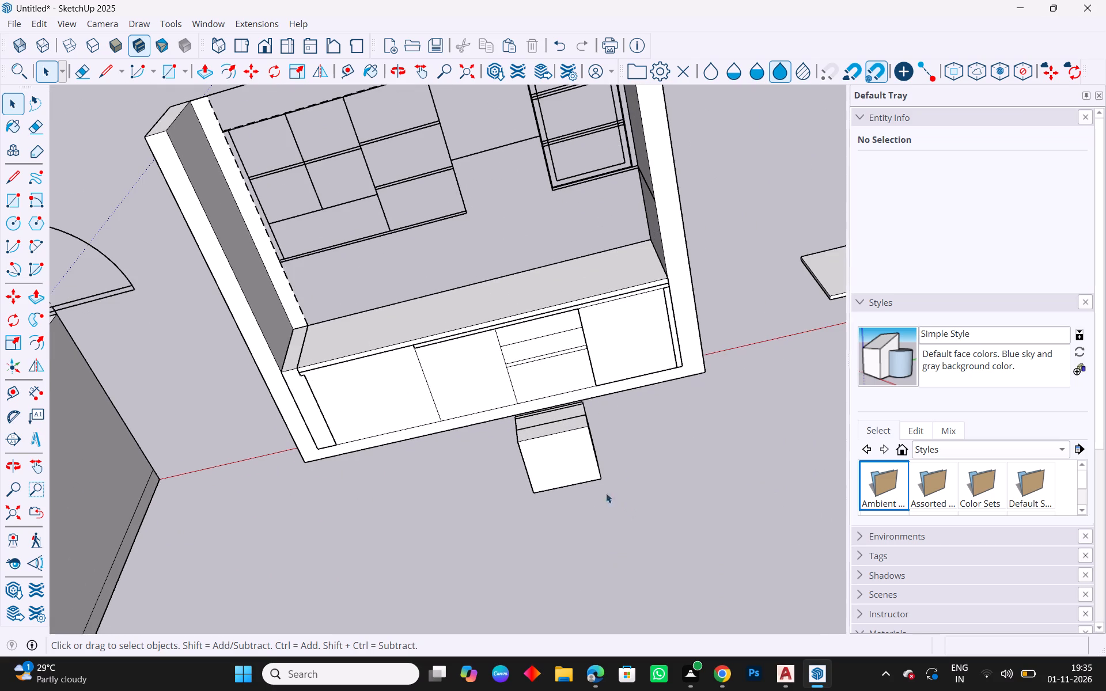
drag(606, 493, 527, 458)
key(Delete)
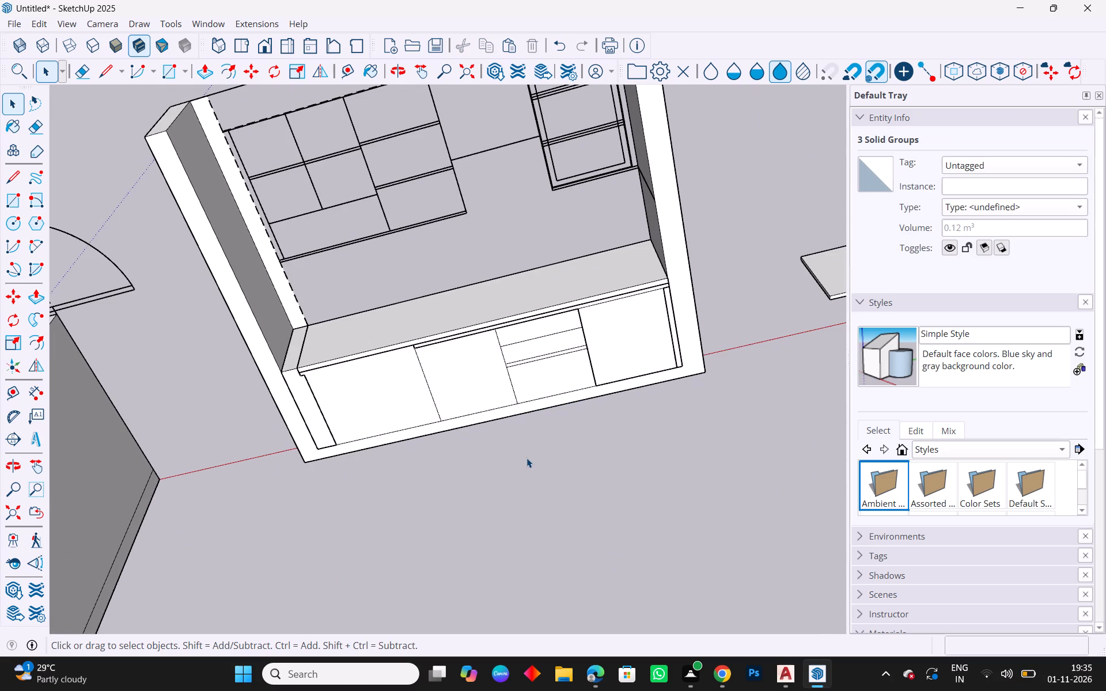
key(Escape)
Examine the raised base cabinet run and its surrounding walls from several angles.
scroll(541, 454, down, 5)
middle_drag(626, 509, 548, 456)
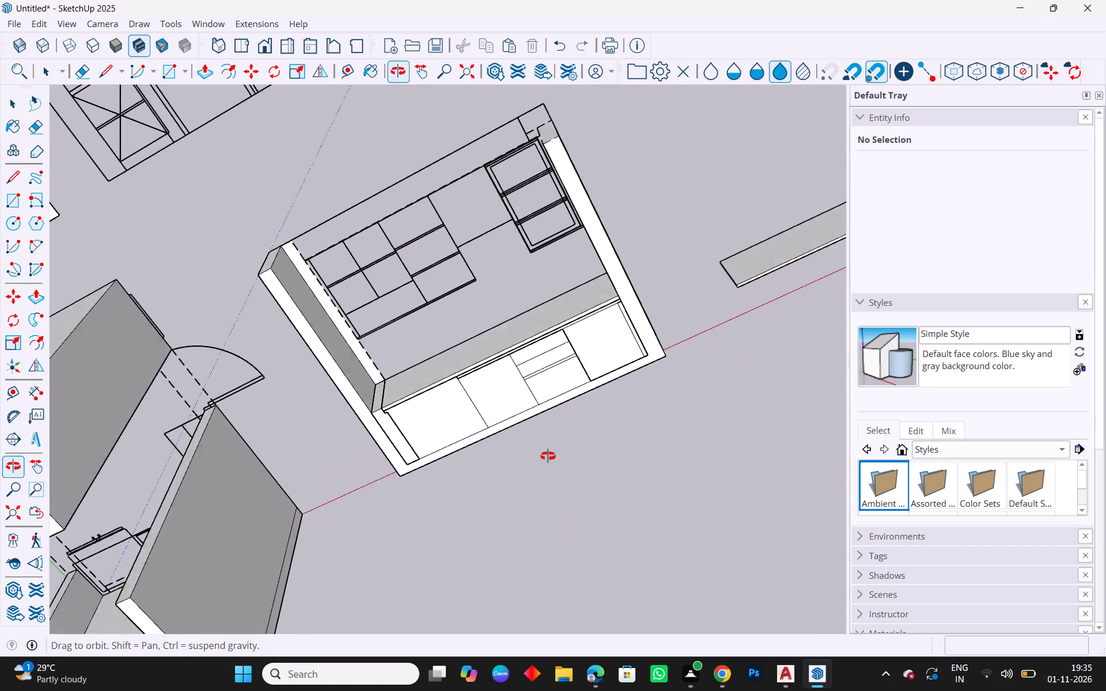
middle_drag(548, 456, 656, 665)
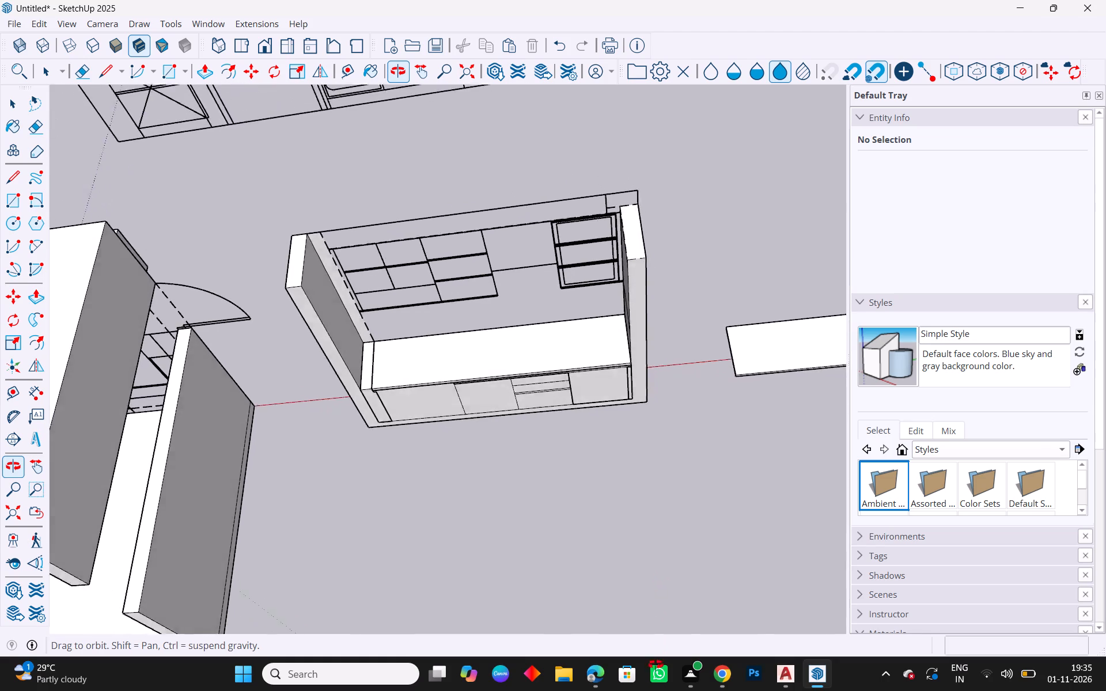
middle_drag(656, 665, 516, 124)
scroll(625, 379, down, 3)
middle_drag(652, 403, 657, 426)
scroll(657, 426, up, 2)
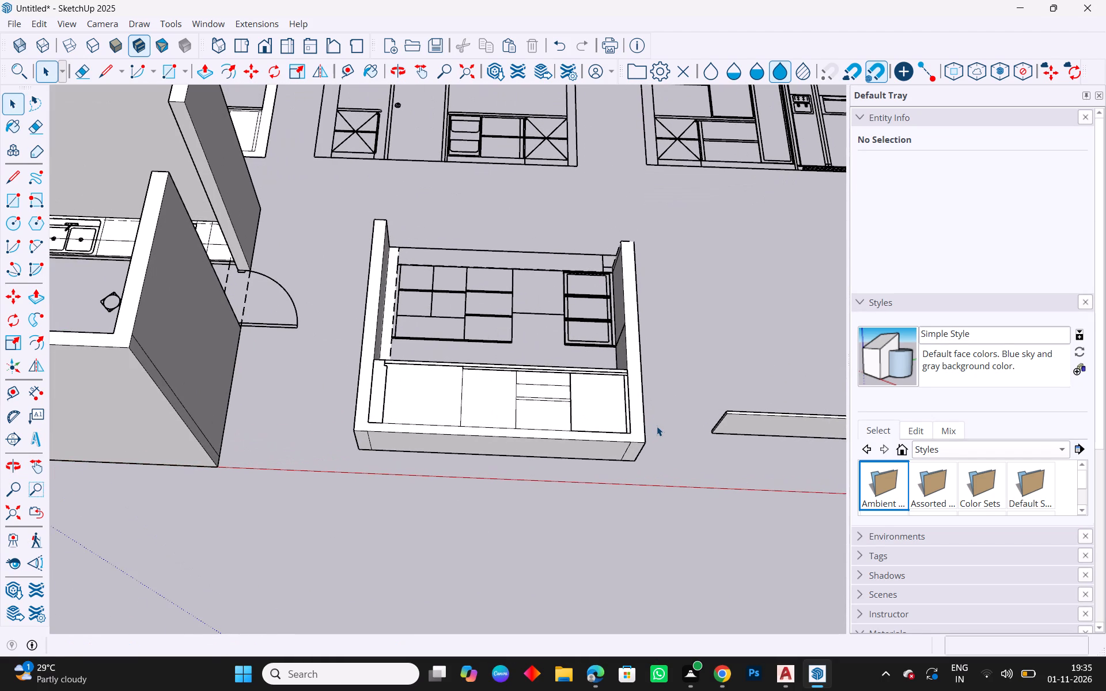
middle_drag(656, 424, 648, 231)
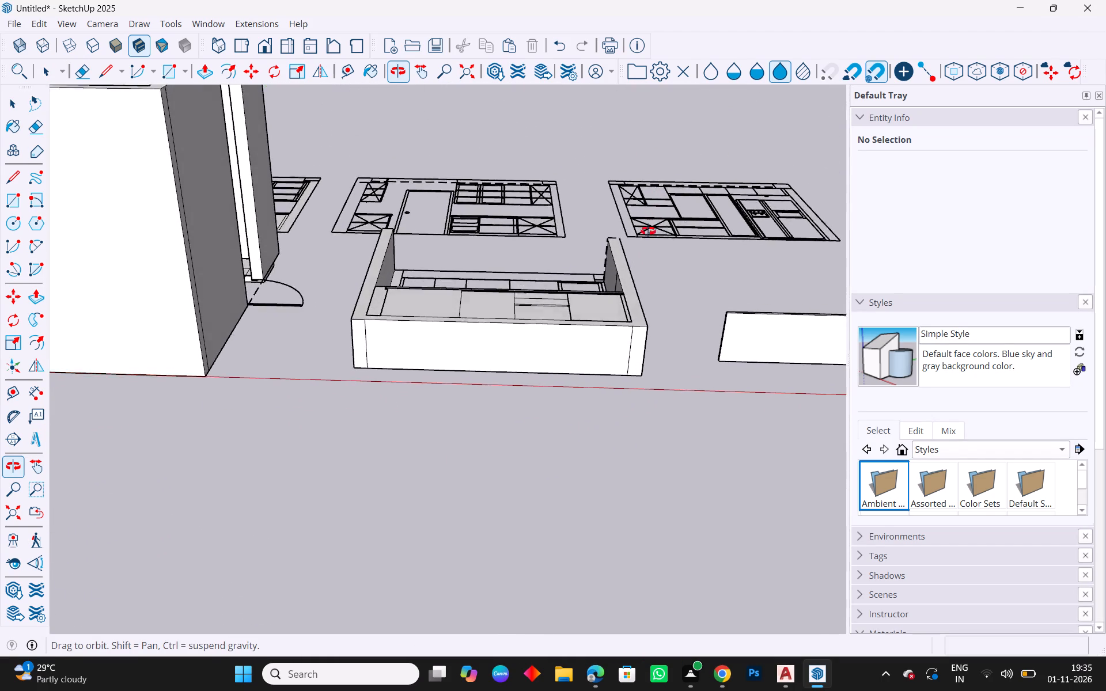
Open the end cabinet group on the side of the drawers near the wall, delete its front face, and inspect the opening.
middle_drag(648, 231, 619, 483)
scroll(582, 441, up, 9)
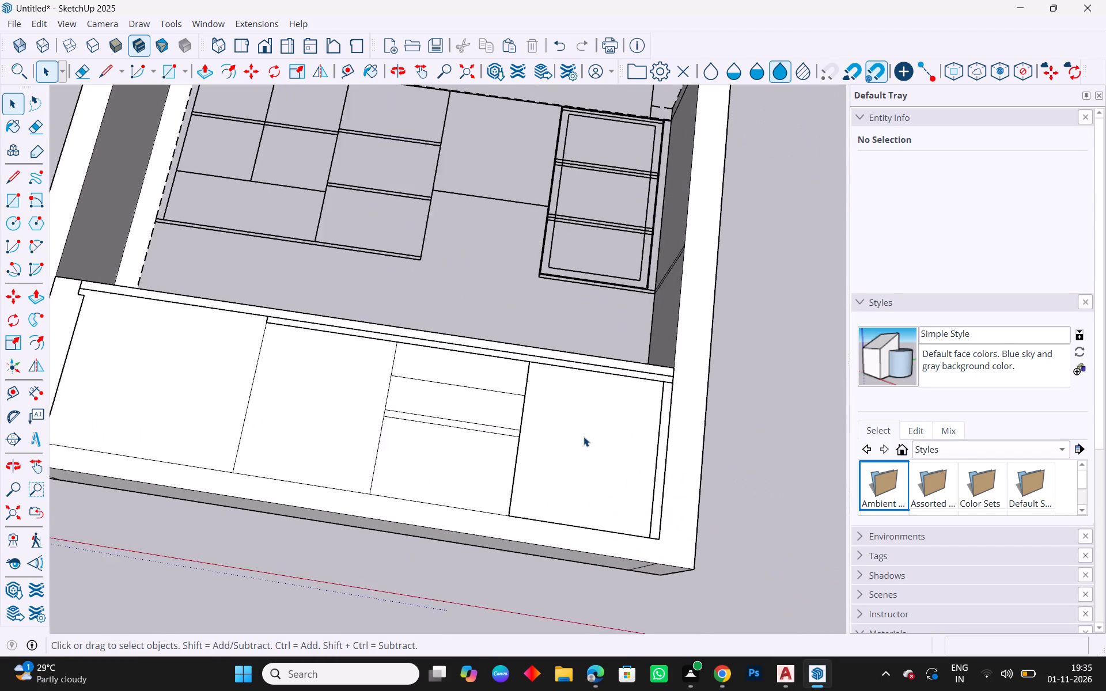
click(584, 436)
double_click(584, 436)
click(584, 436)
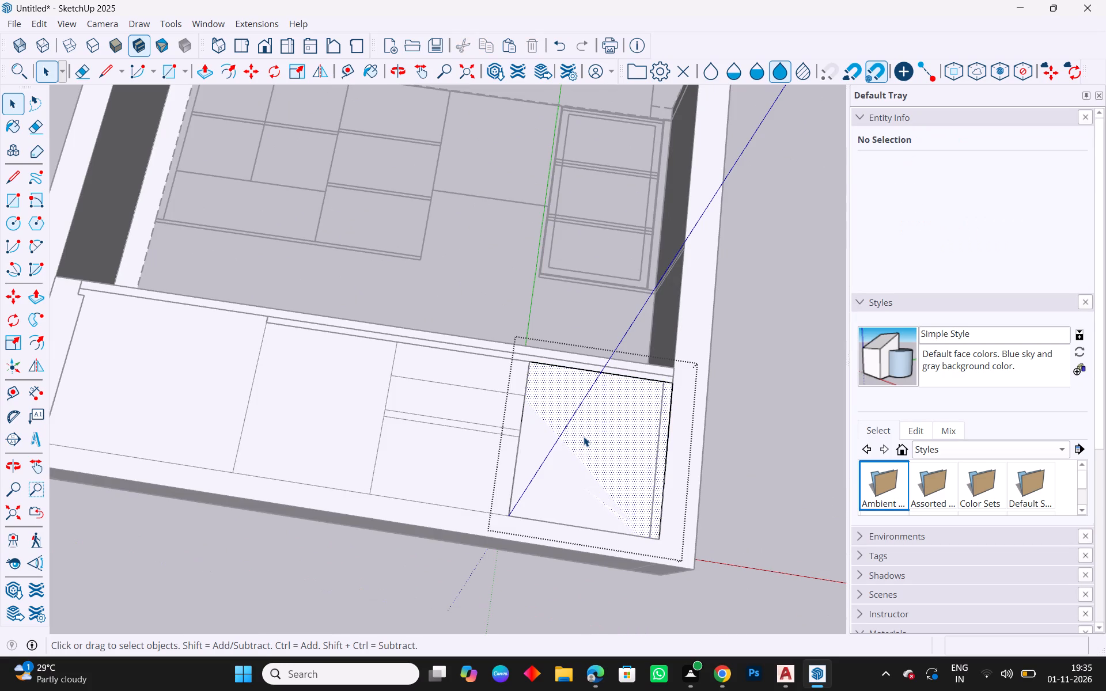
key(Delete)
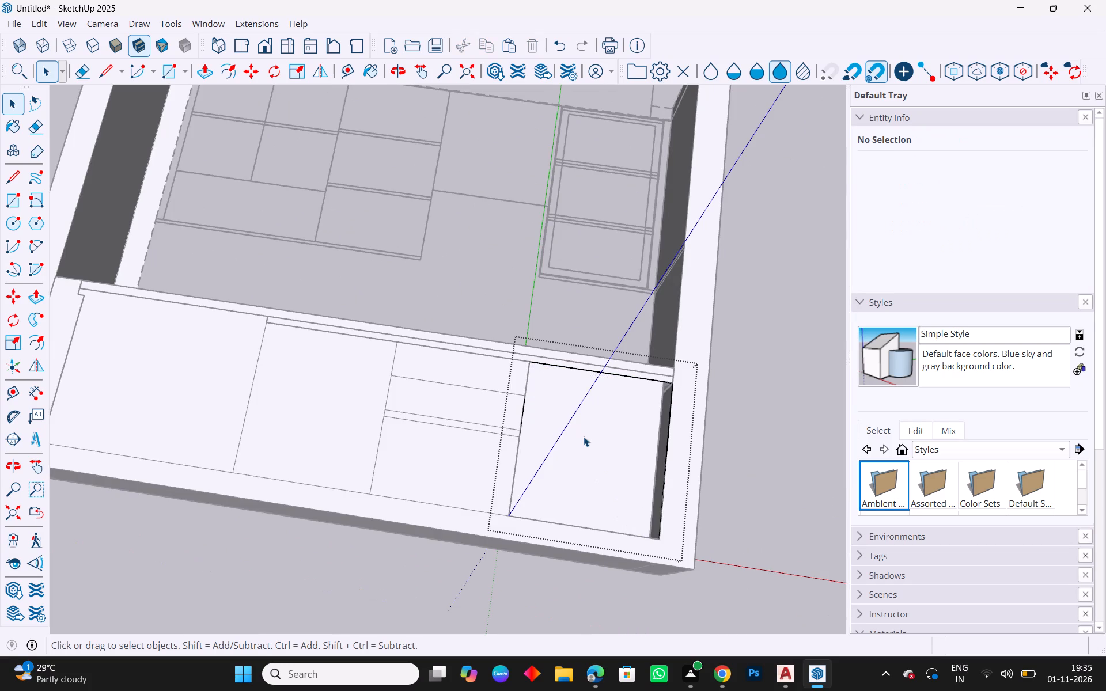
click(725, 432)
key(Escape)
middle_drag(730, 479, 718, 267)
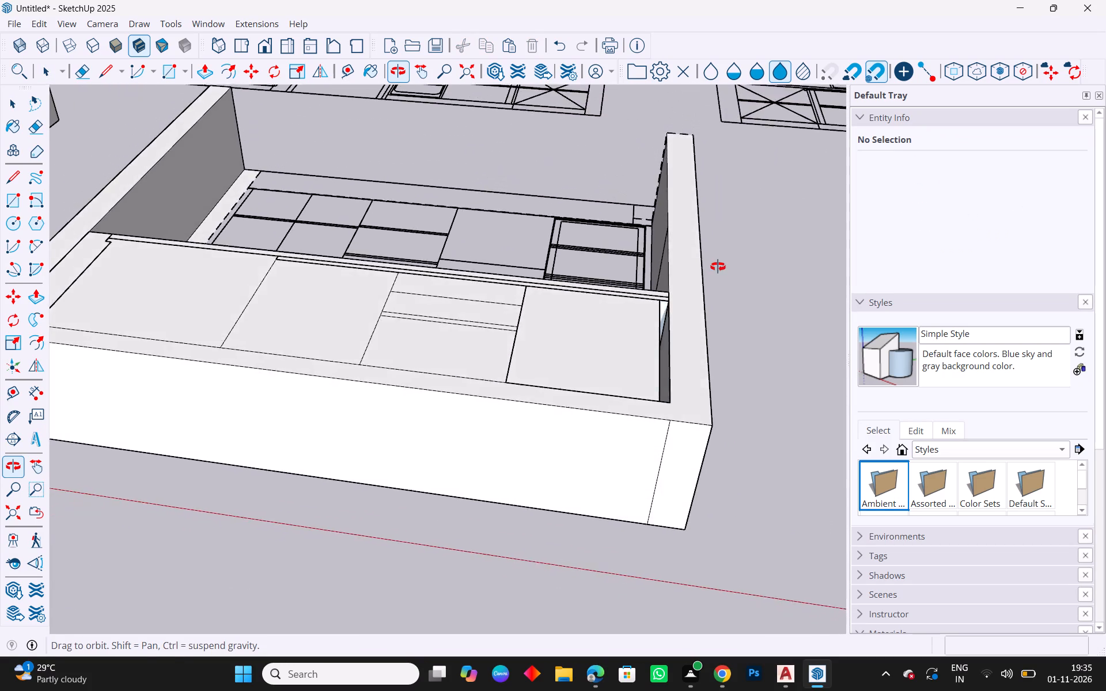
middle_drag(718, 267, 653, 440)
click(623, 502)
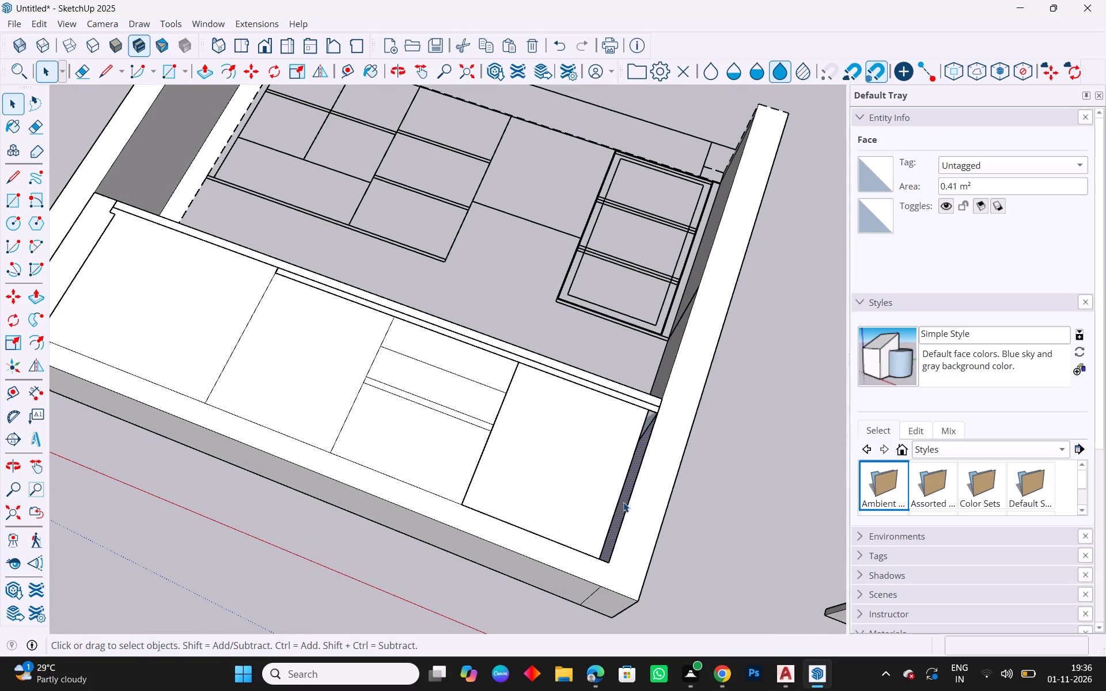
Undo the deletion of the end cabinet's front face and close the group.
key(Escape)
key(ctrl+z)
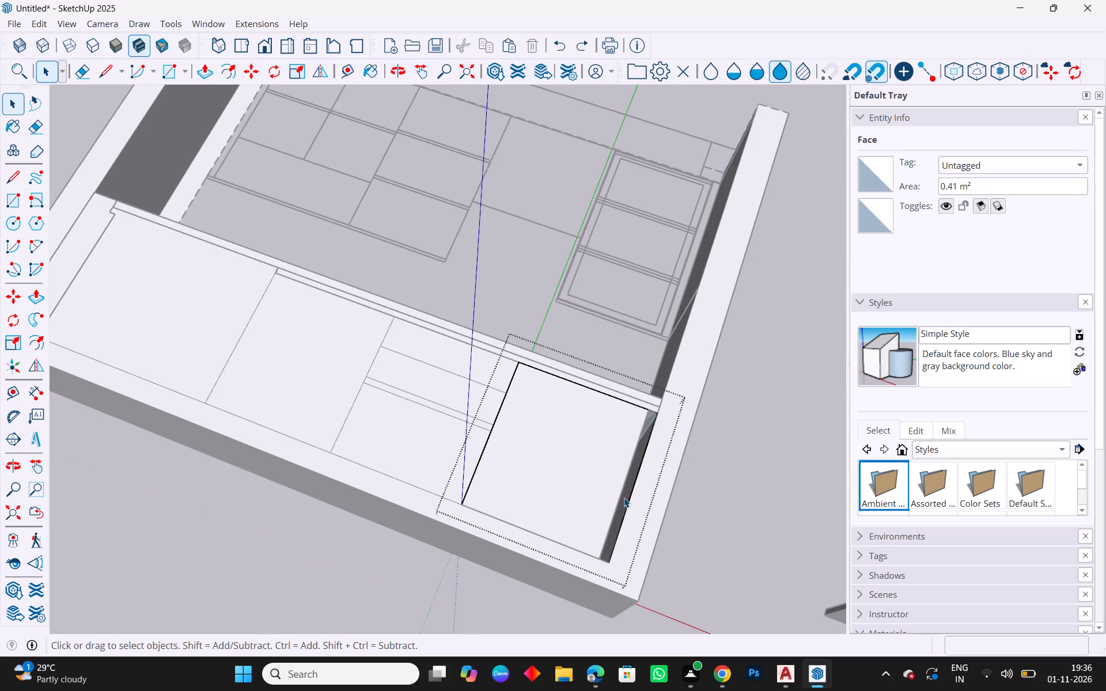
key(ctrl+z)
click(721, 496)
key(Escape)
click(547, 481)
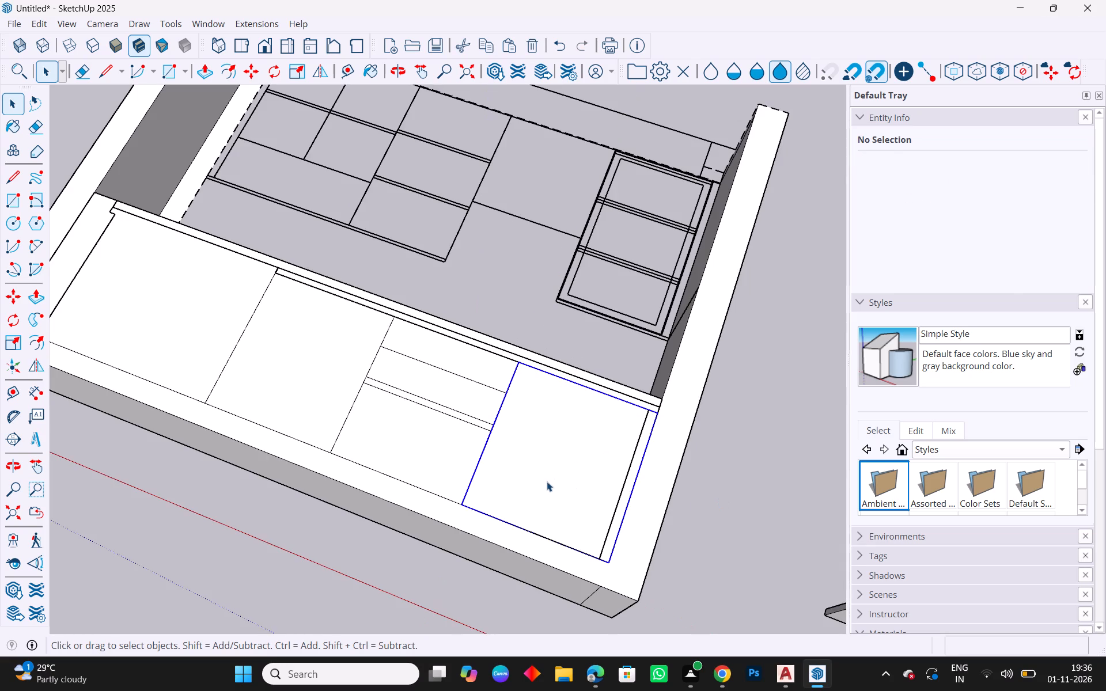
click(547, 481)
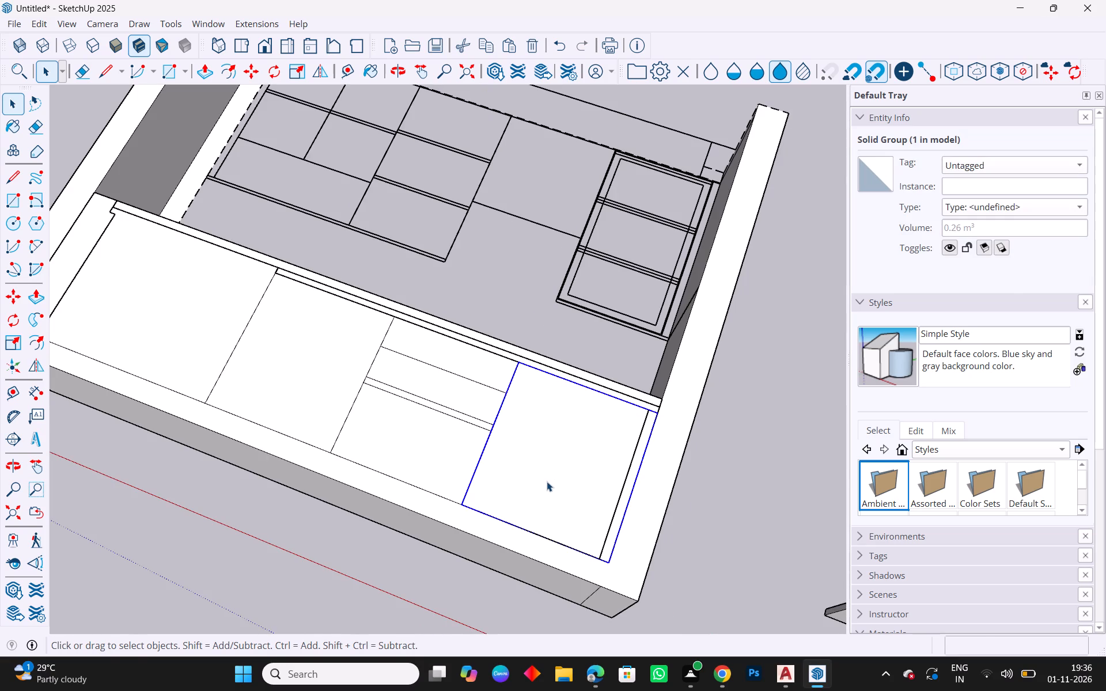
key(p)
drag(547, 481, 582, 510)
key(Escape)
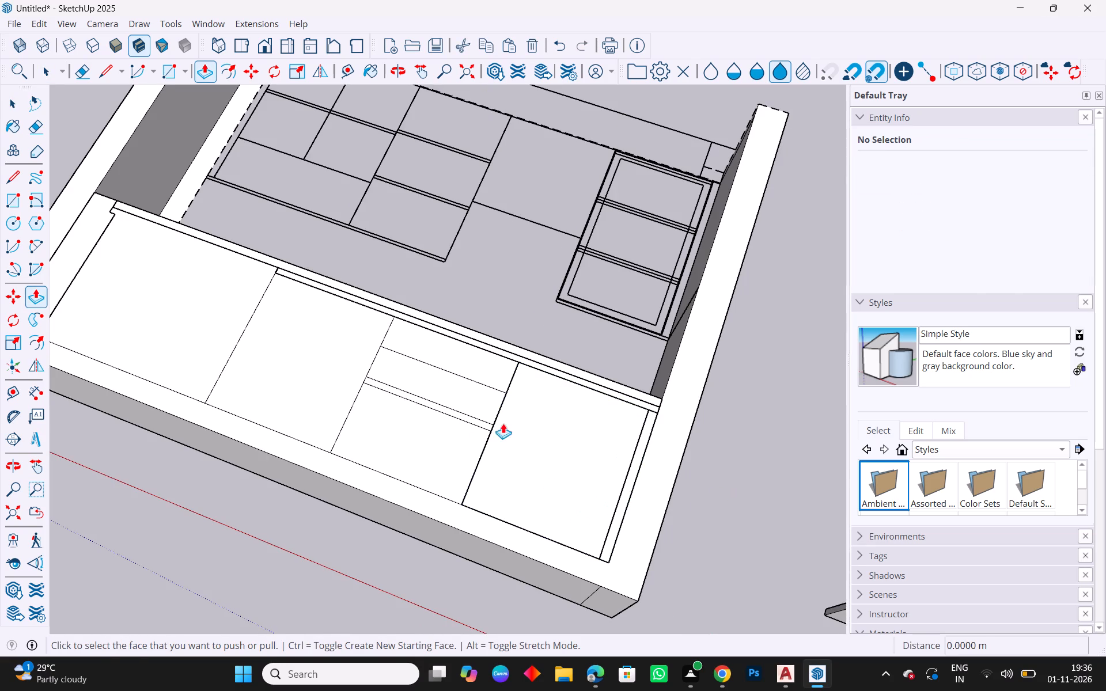
Push/Pull the plain cabinet front beside the drawer unit inward by 20 mm.
scroll(479, 460, down, 4)
middle_drag(515, 542, 728, 539)
click(427, 436)
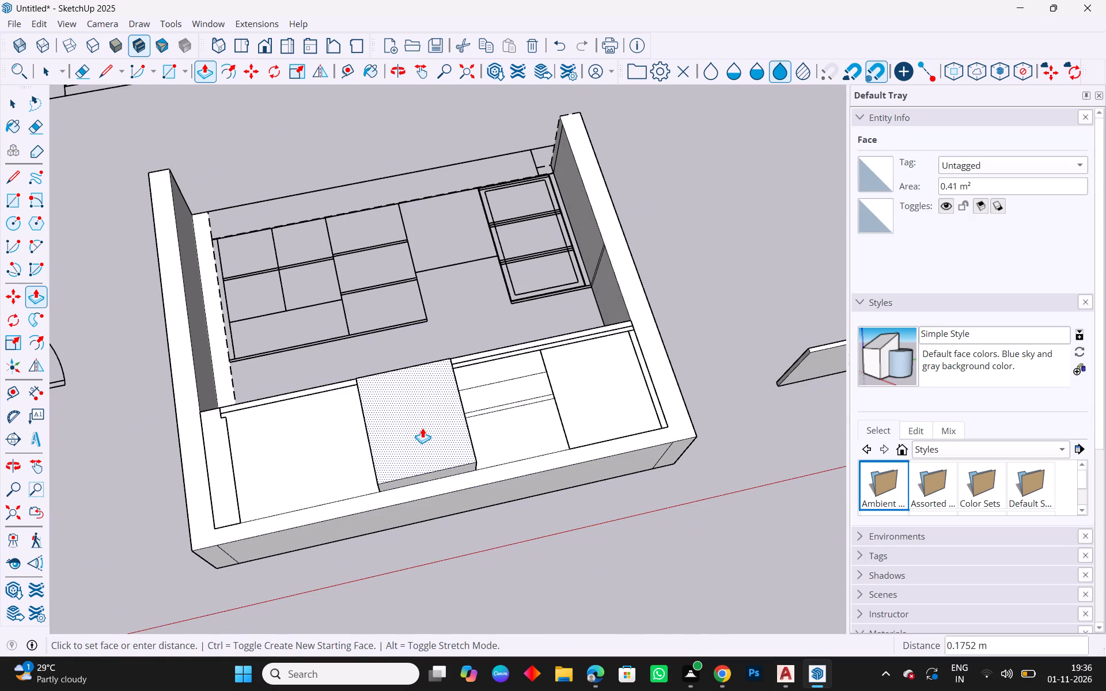
text(20mm)
key(Return)
Push/Pull the large cabinet front at the far end from the drawers inward 0.02 m, flush with the recessed neighbouring front.
middle_drag(506, 466, 503, 244)
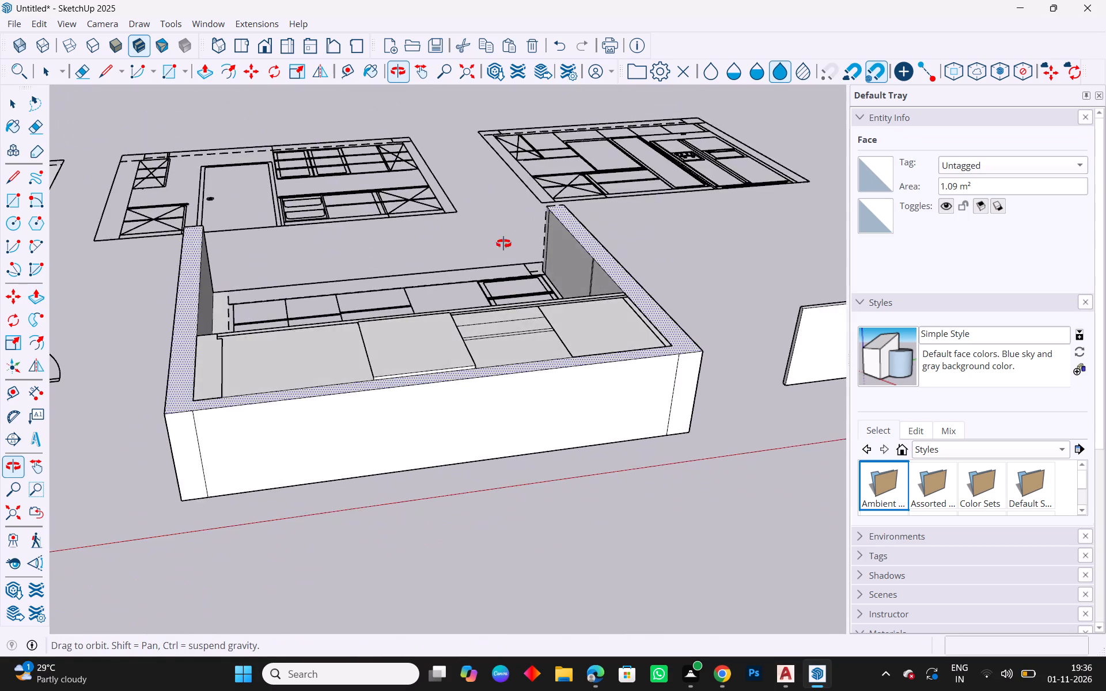
middle_drag(503, 244, 473, 610)
middle_drag(502, 404, 475, 526)
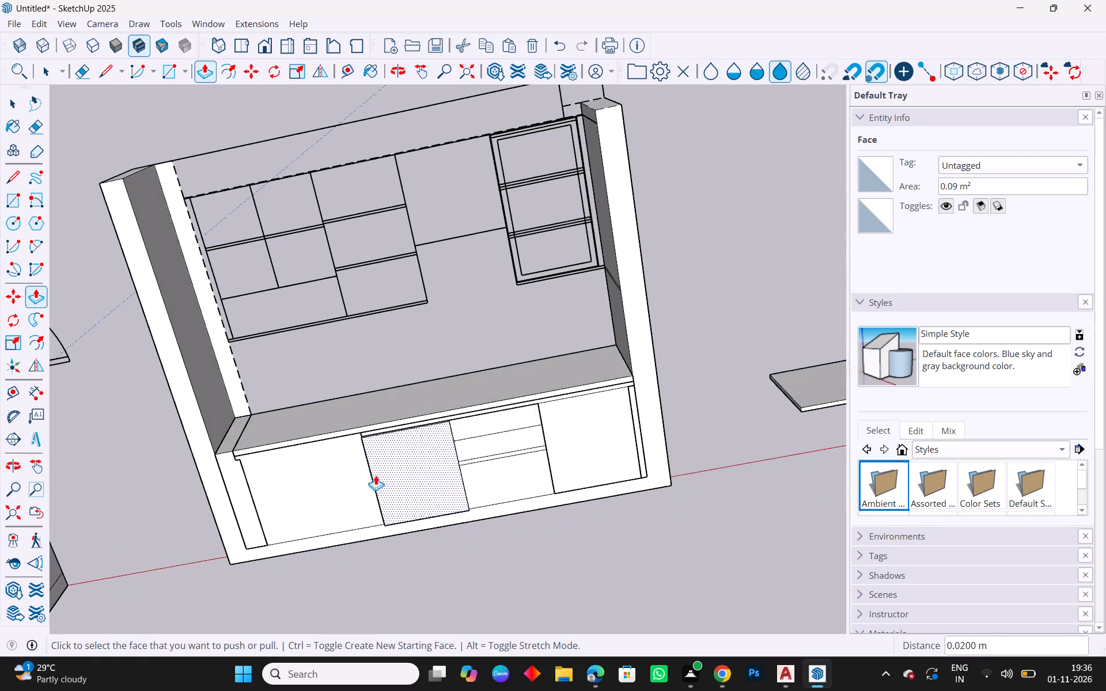
scroll(339, 469, up, 8)
click(360, 439)
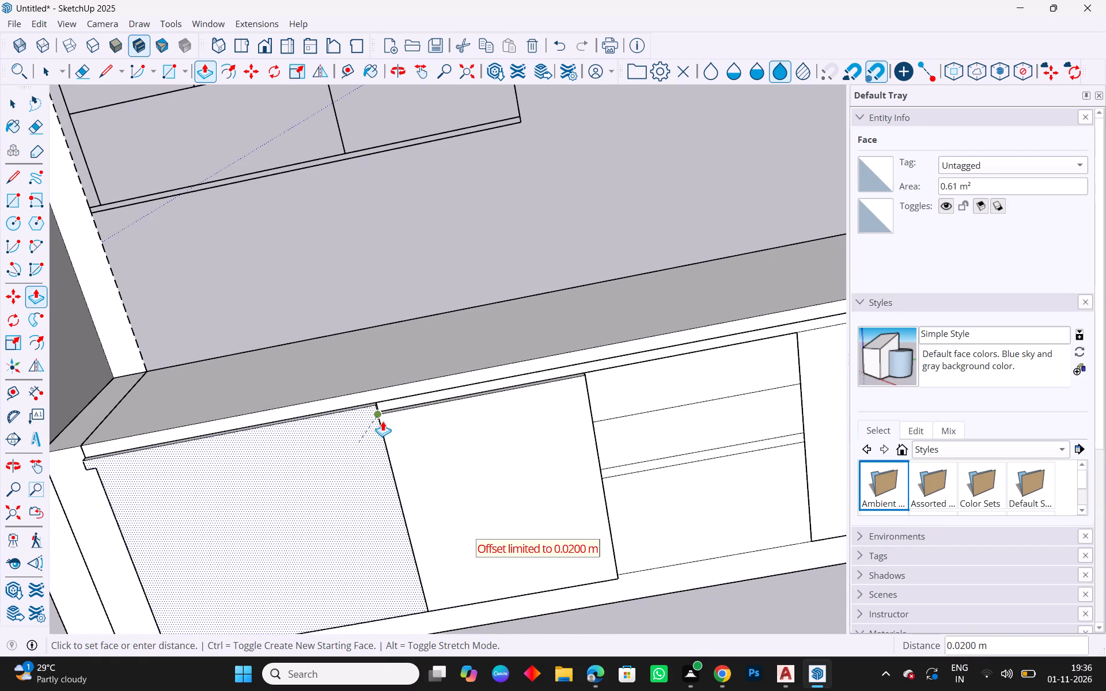
scroll(379, 412, up, 10)
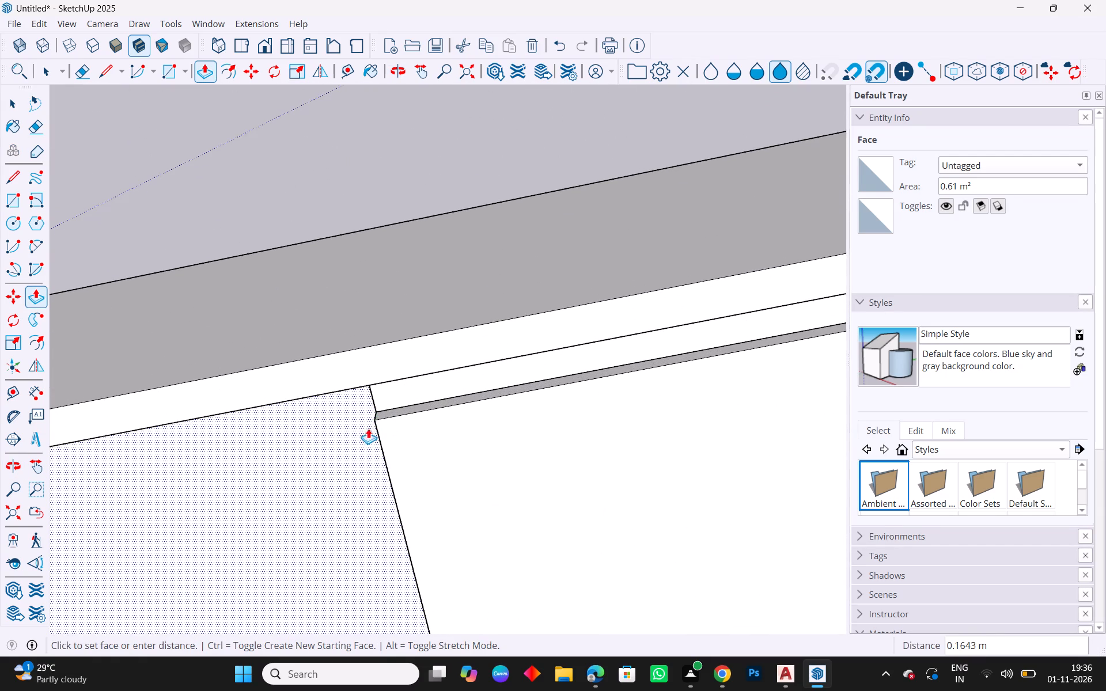
click(376, 420)
Examine the recessed cabinet fronts and the countertop edge from several angles.
middle_drag(492, 450, 345, 389)
scroll(345, 389, down, 5)
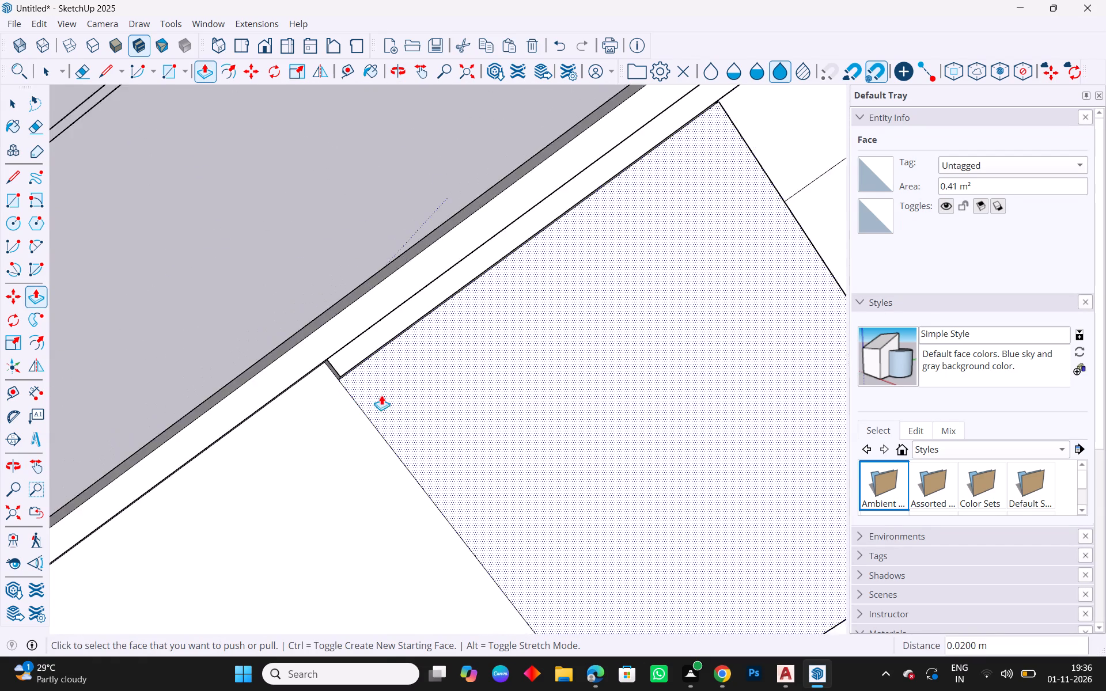
scroll(381, 395, down, 6)
middle_drag(653, 493, 462, 523)
scroll(387, 316, down, 4)
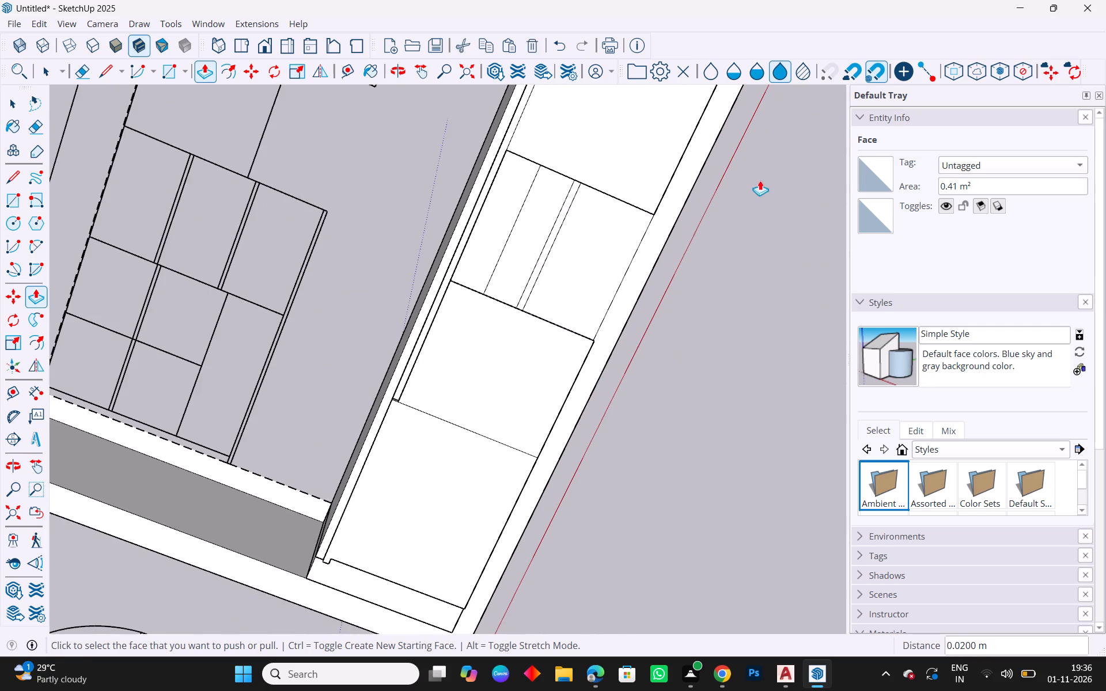
middle_drag(772, 219, 516, 429)
middle_drag(332, 146, 639, 262)
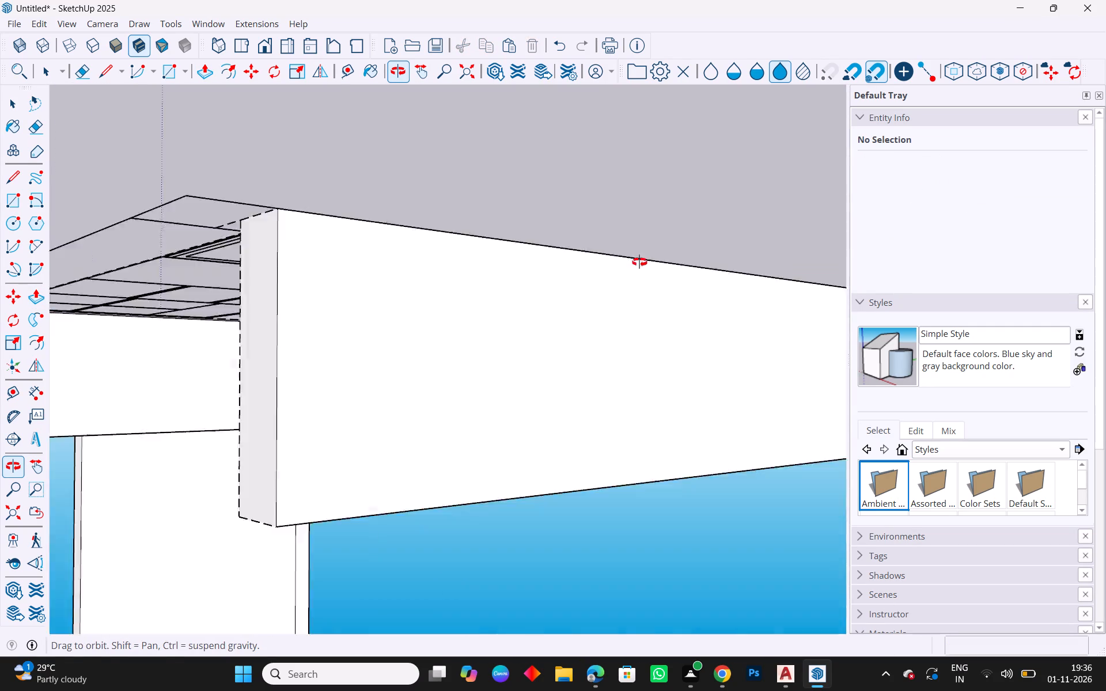
middle_drag(639, 262, 654, 50)
scroll(611, 312, down, 5)
middle_drag(807, 221, 985, 180)
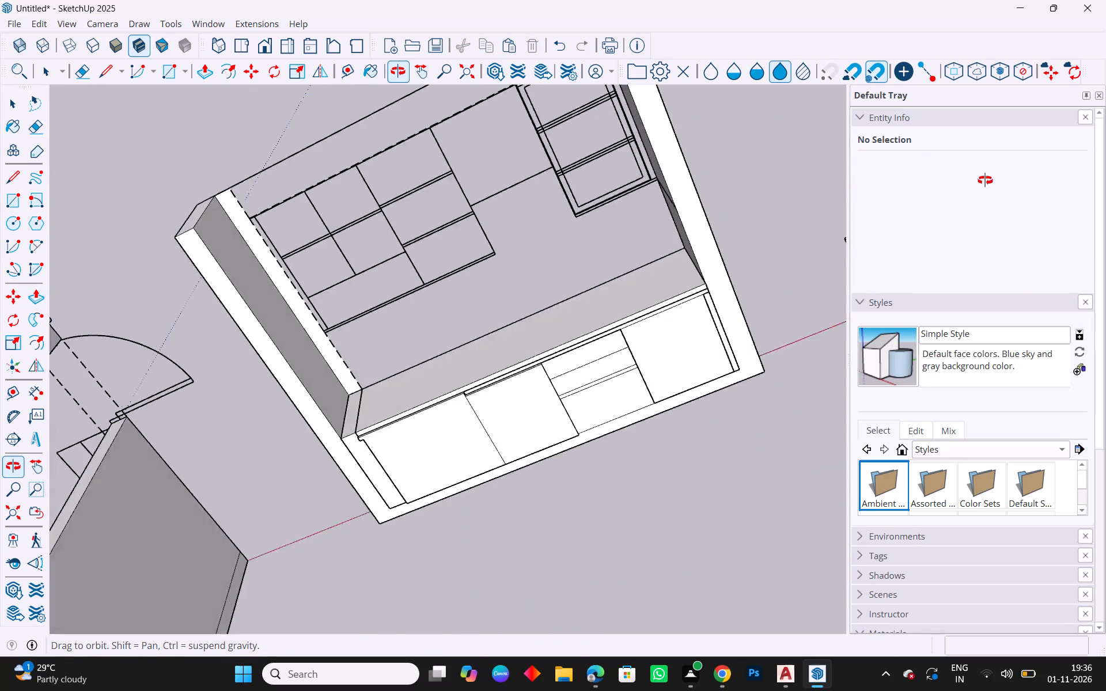
middle_drag(985, 180, 1003, 431)
middle_drag(242, 345, 430, 111)
Push/Pull the end face of the narrow strip above the plain cabinet front toward the drawers, about 0.037 m and another 0.167 m.
scroll(427, 452, up, 3)
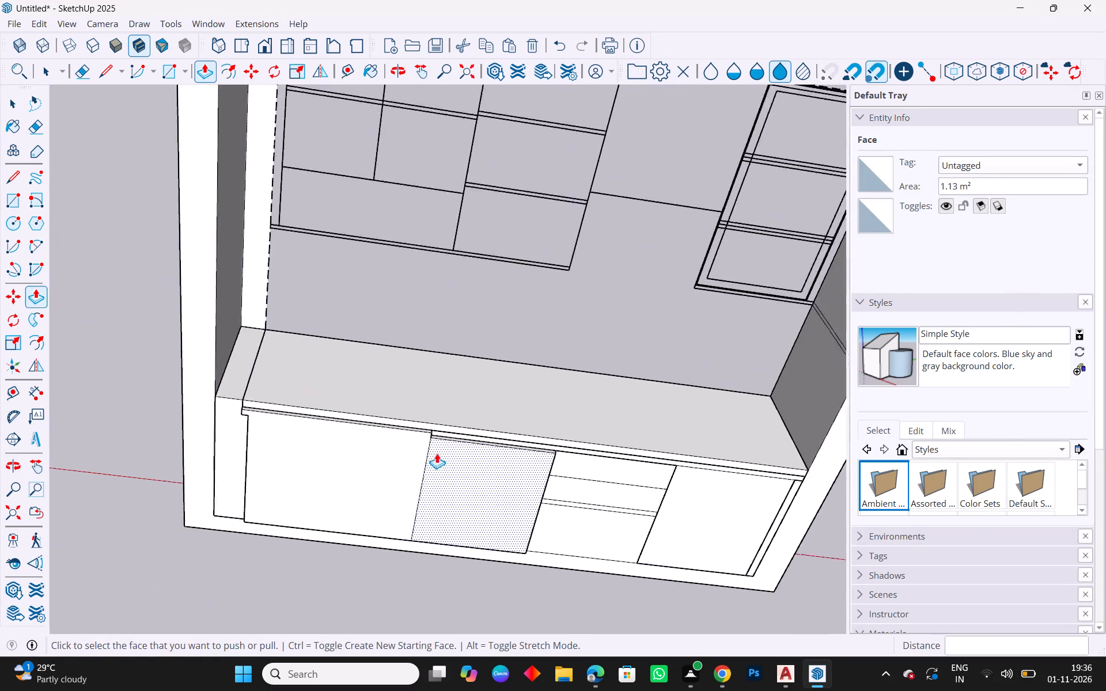
scroll(437, 453, up, 2)
scroll(491, 446, up, 15)
middle_drag(471, 423, 397, 411)
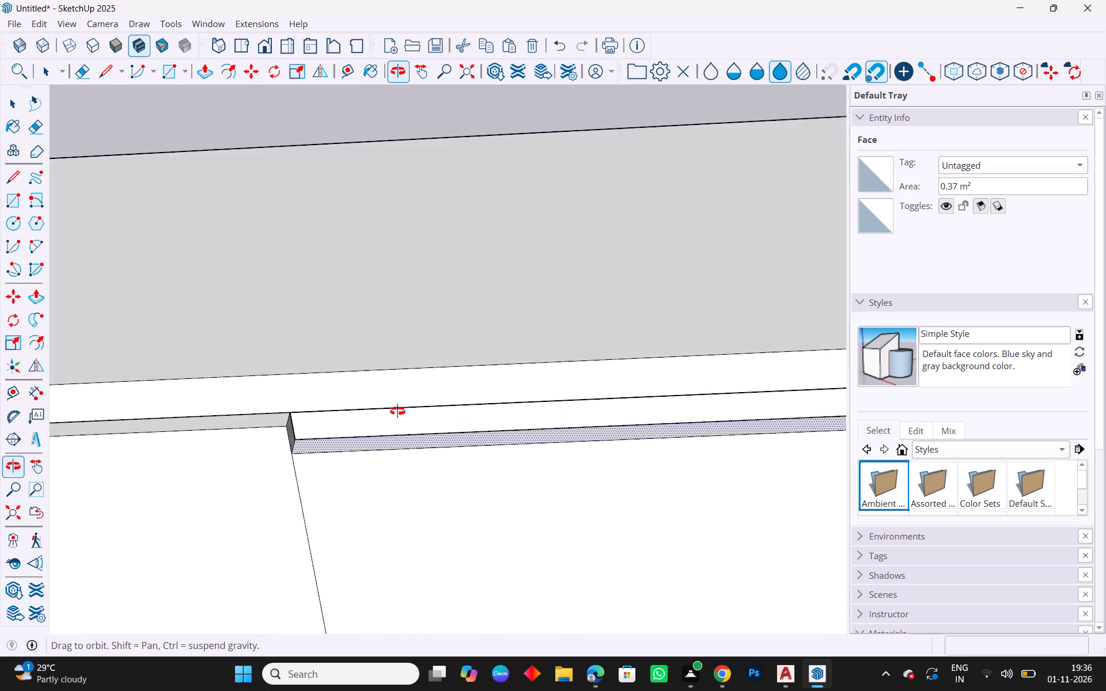
middle_drag(397, 411, 494, 405)
scroll(403, 413, up, 4)
middle_drag(456, 421, 378, 437)
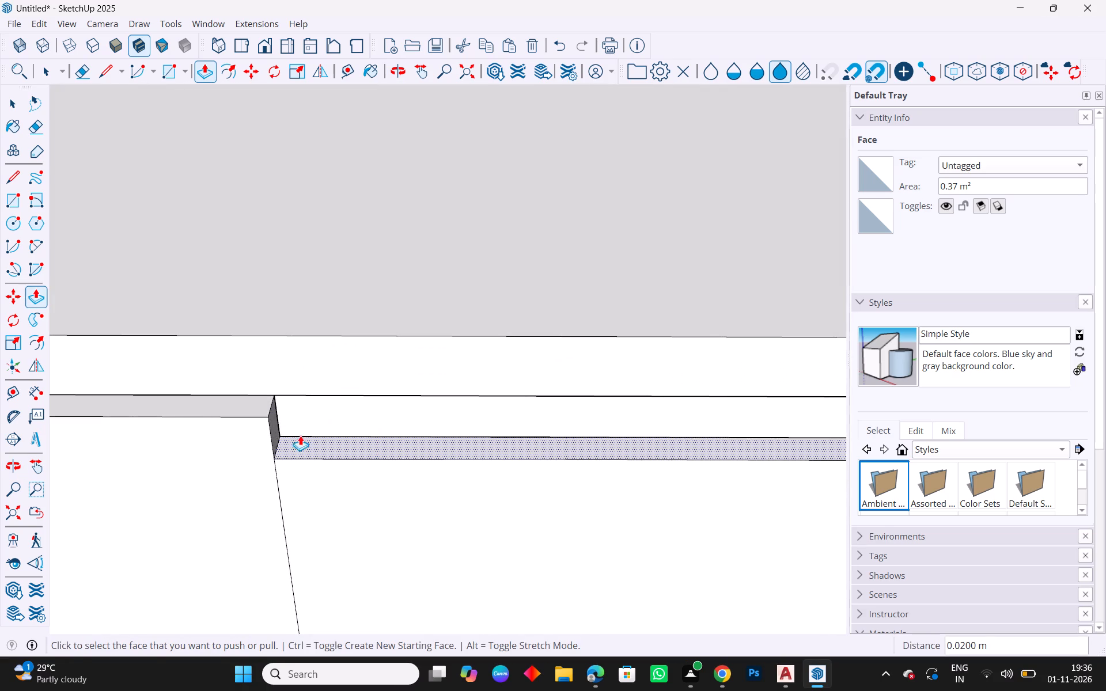
drag(275, 430, 341, 422)
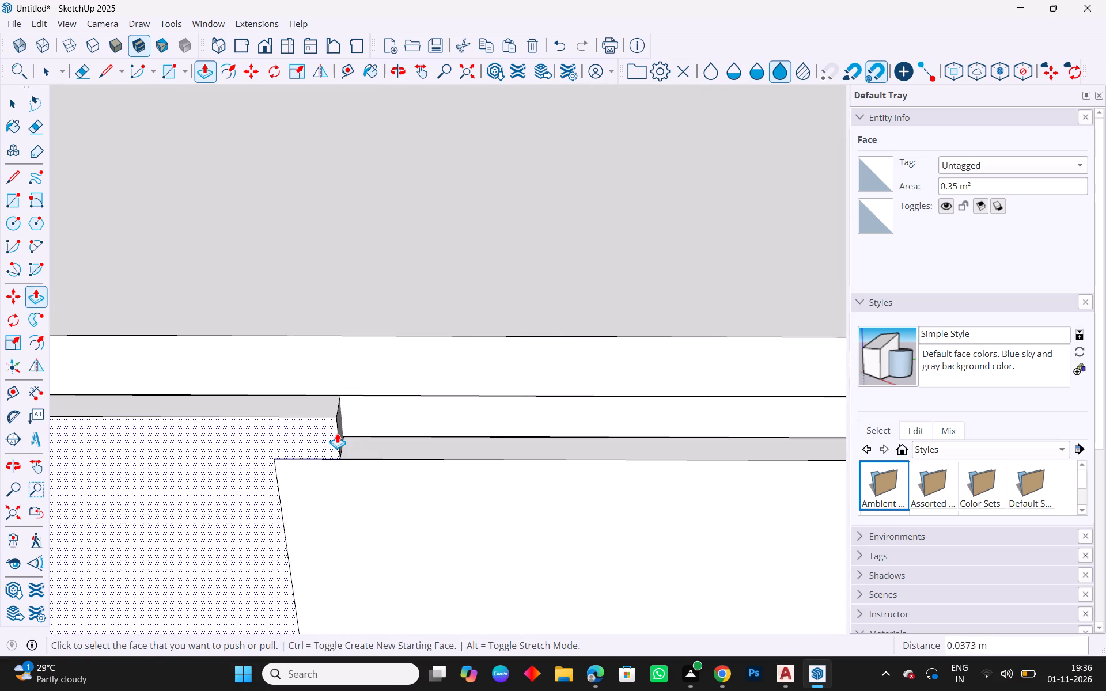
scroll(346, 434, up, 8)
drag(340, 434, 350, 434)
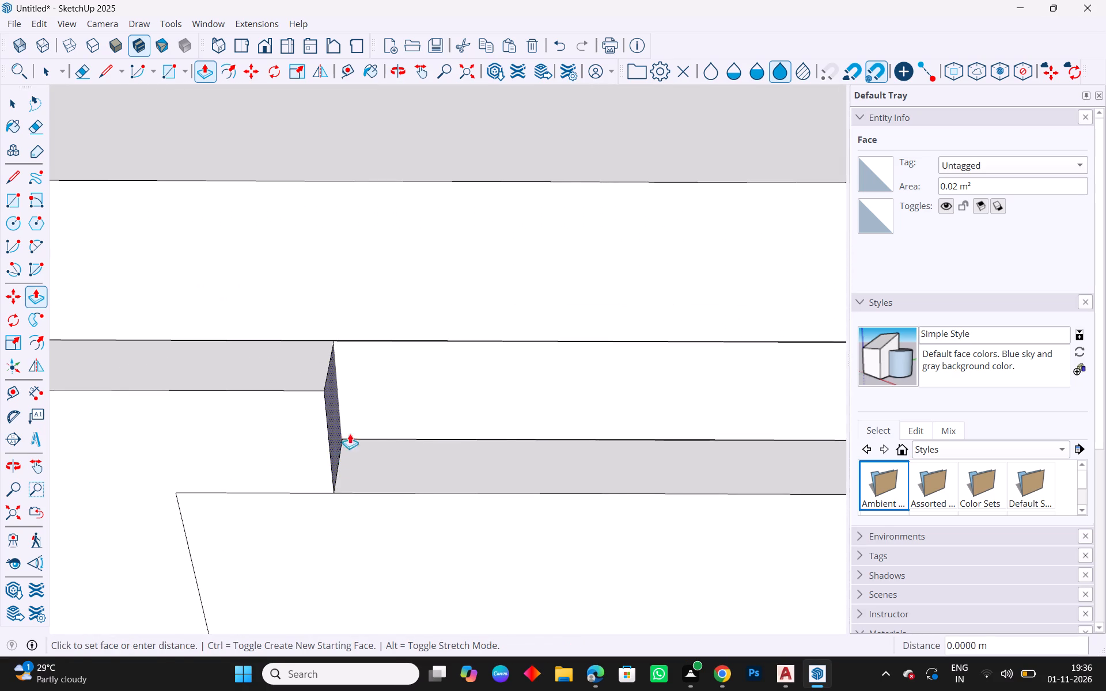
drag(350, 434, 896, 437)
Examine the narrow strip under the countertop and the cabinet fronts from several angles.
scroll(336, 379, down, 18)
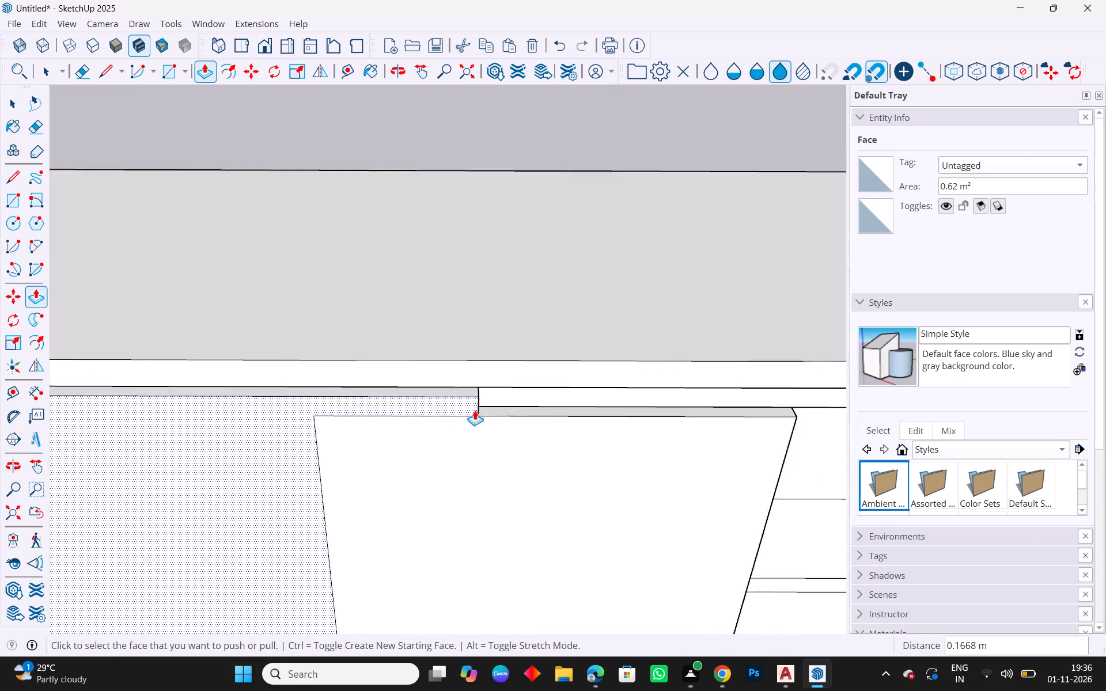
scroll(475, 410, down, 19)
middle_drag(611, 509, 489, 496)
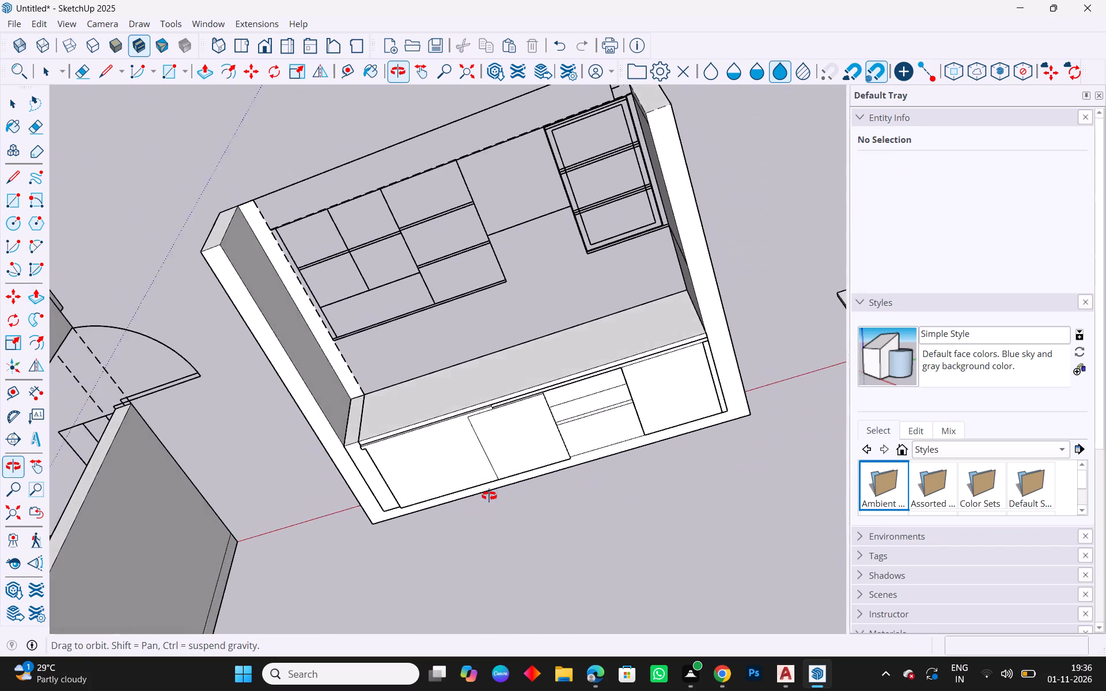
middle_drag(489, 496, 564, 282)
middle_drag(713, 530, 556, 548)
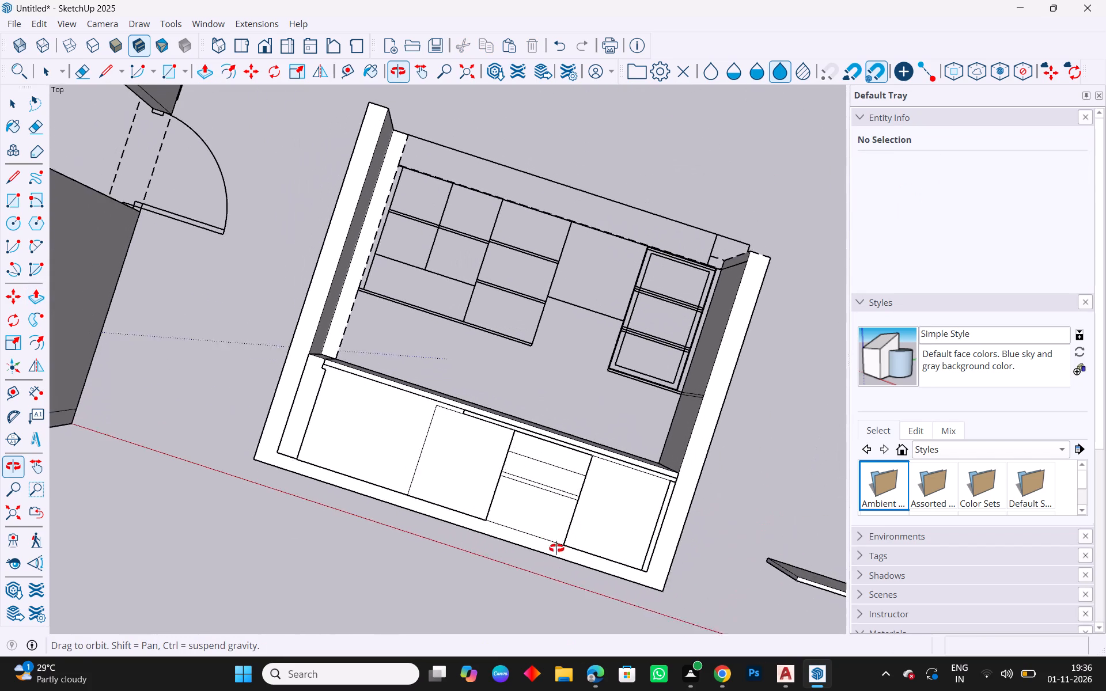
middle_drag(556, 548, 555, 548)
scroll(510, 424, up, 5)
scroll(459, 408, up, 5)
middle_drag(535, 417, 474, 374)
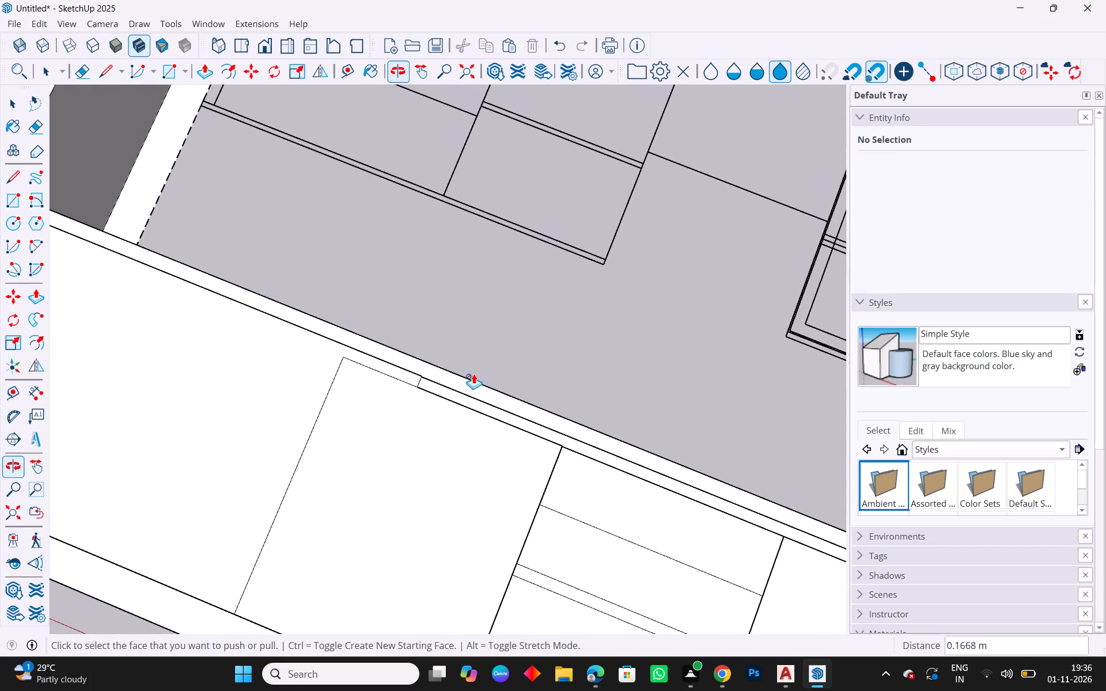
scroll(184, 303, down, 8)
scroll(404, 360, up, 15)
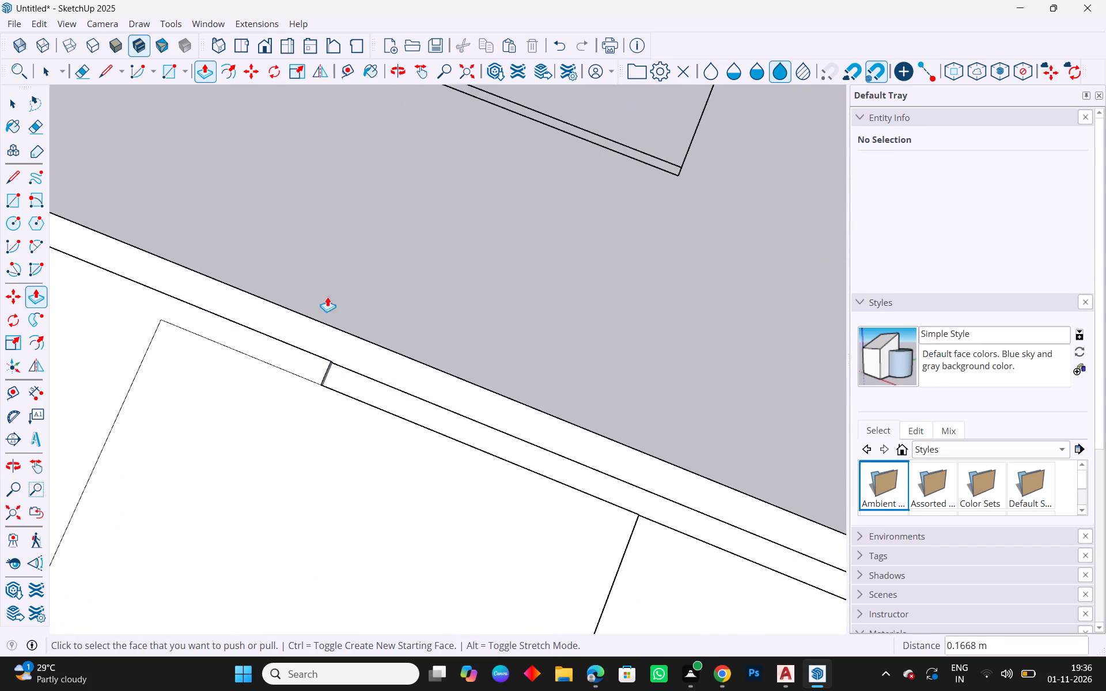
scroll(290, 286, down, 7)
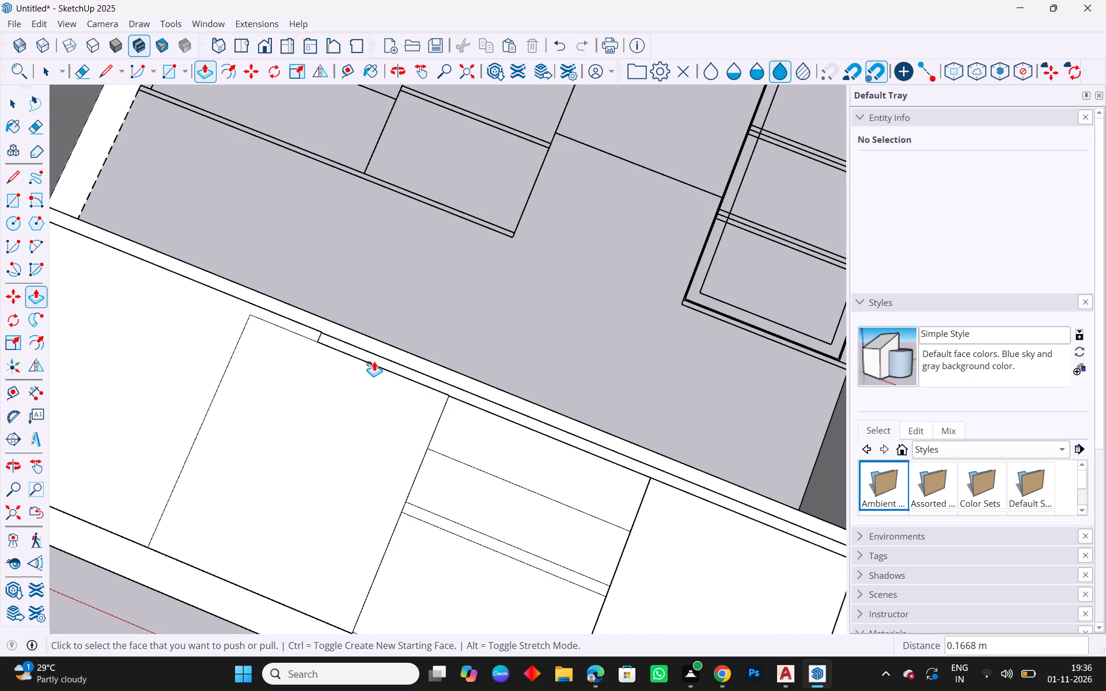
scroll(374, 361, down, 4)
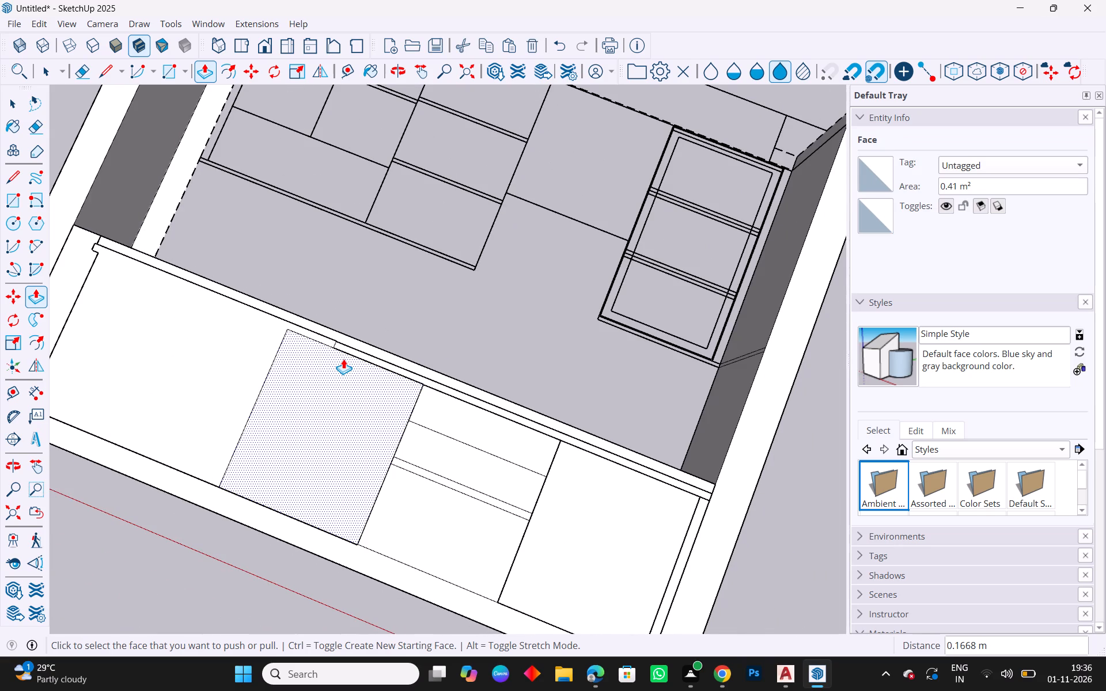
scroll(400, 371, down, 4)
middle_drag(626, 461, 546, 385)
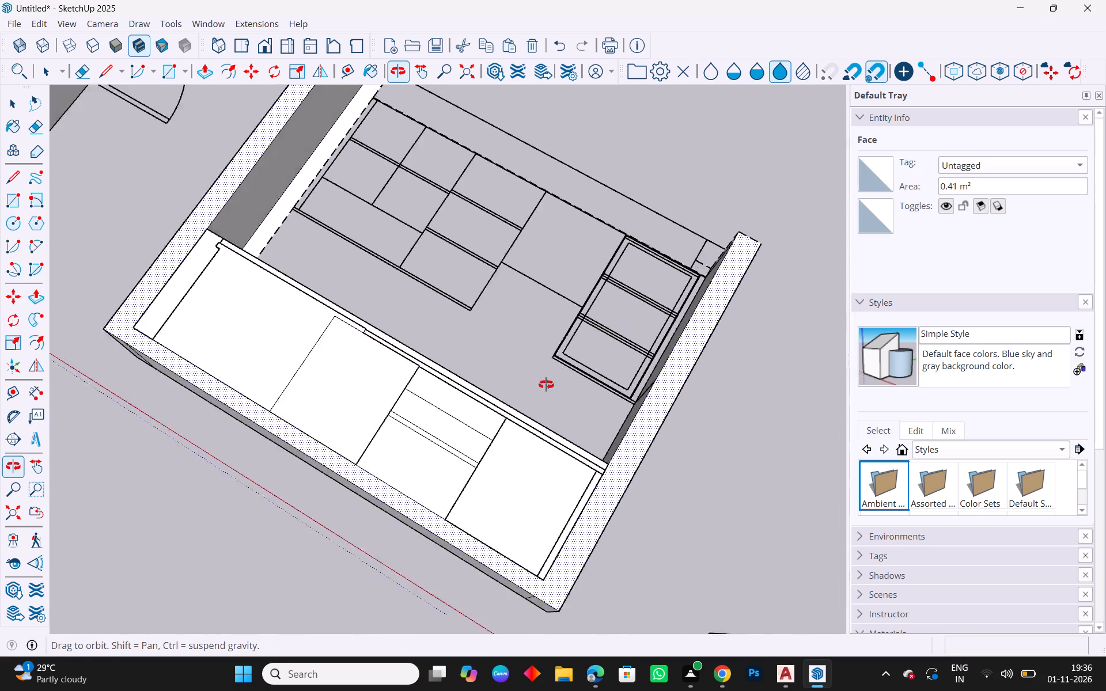
middle_drag(546, 385, 221, 244)
Push/Pull the strip's end face a further 0.396 m or so to the edge where the drawer unit begins.
scroll(430, 278, up, 8)
middle_drag(411, 287, 409, 259)
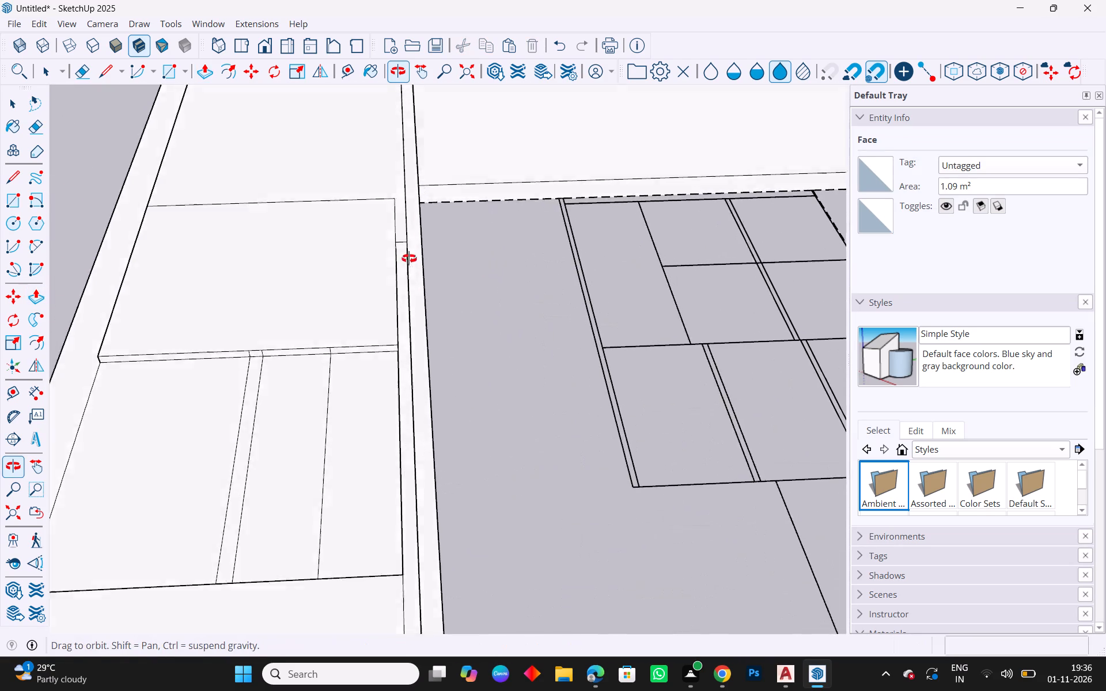
middle_drag(409, 259, 403, 203)
scroll(408, 217, up, 1)
drag(403, 216, 401, 477)
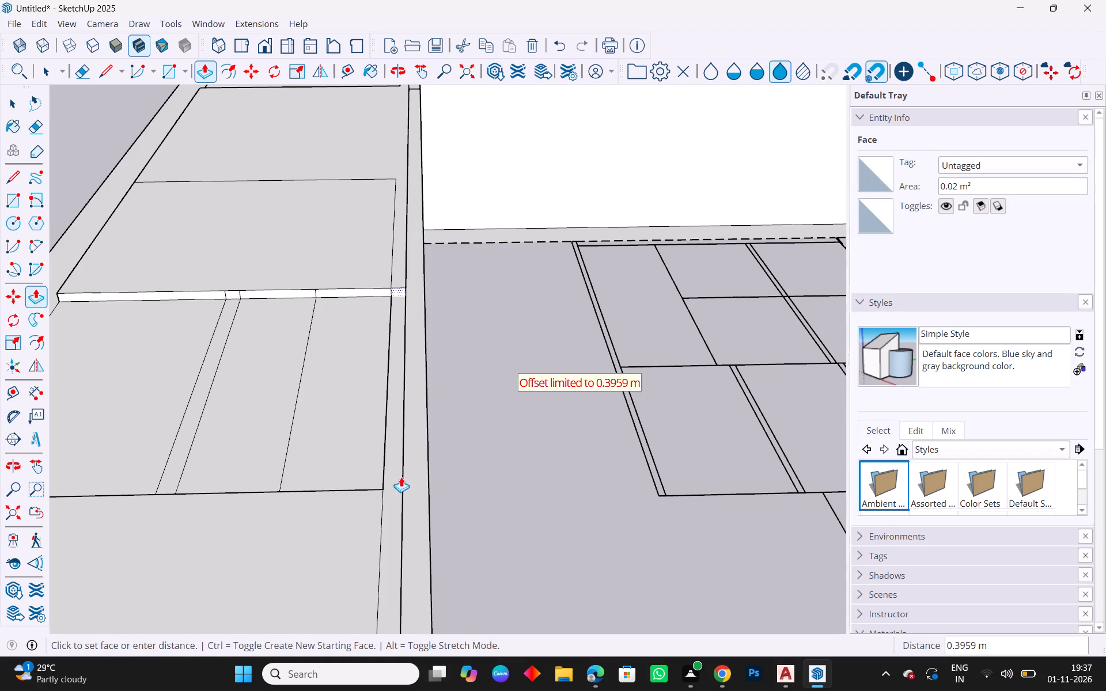
drag(401, 477, 402, 473)
Push/Pull the end face of the strip above the drawer unit 0.6 m, to the drawer unit's far edge.
drag(396, 288, 392, 532)
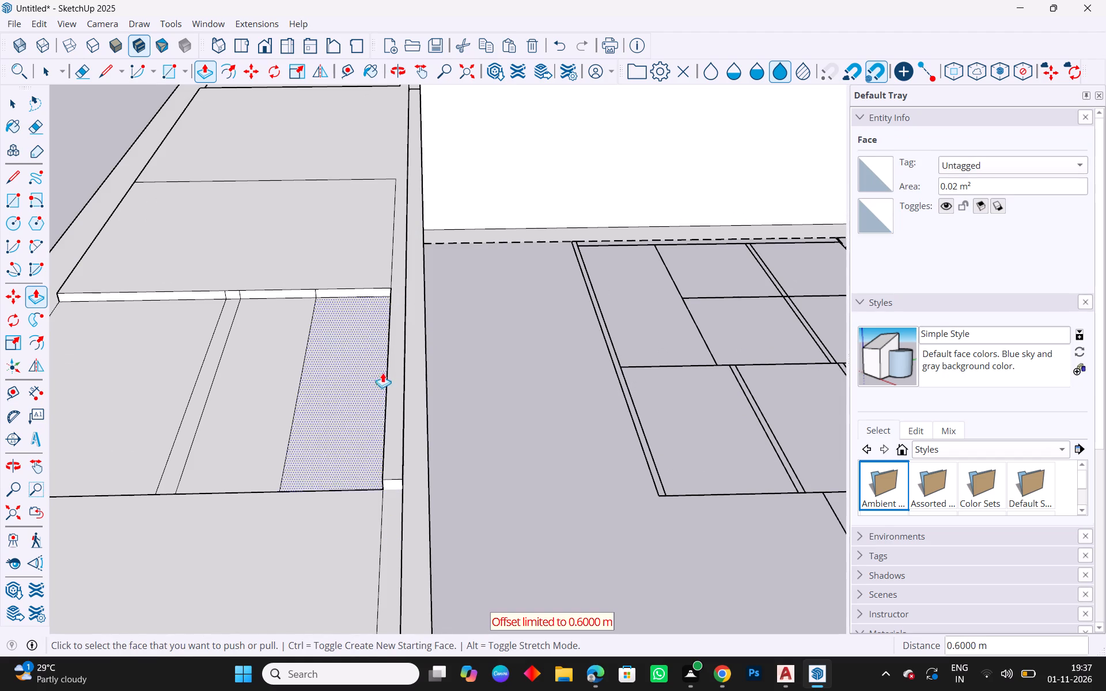
Push/Pull the strip's end face a further 0.64 m, above the end cabinet to its far edge.
scroll(382, 367, down, 2)
middle_drag(441, 479, 437, 389)
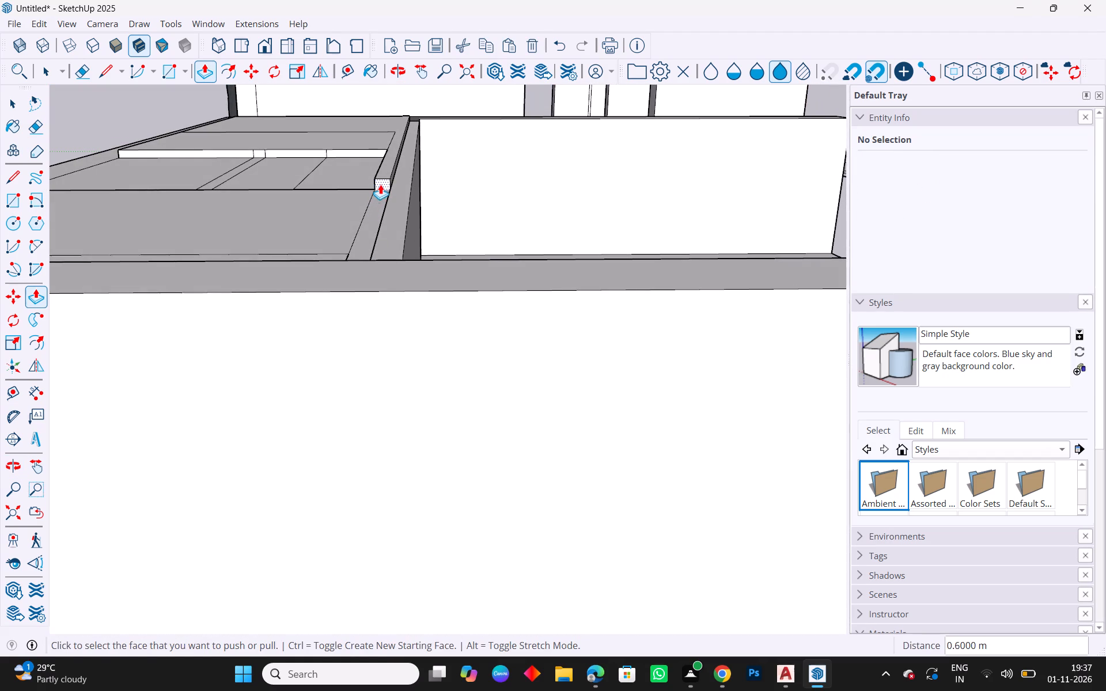
drag(380, 184, 369, 262)
scroll(462, 336, down, 6)
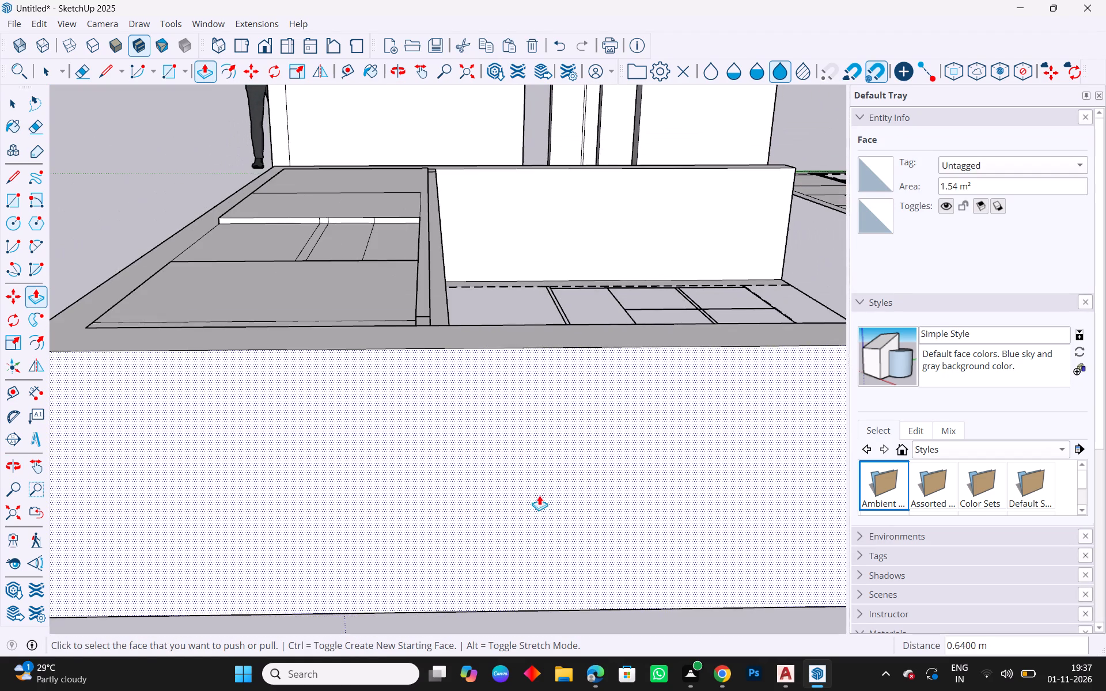
scroll(465, 348, up, 4)
scroll(419, 314, up, 9)
key(Escape)
key(Escape)
key(Escape)
key(Escape)
key(Escape)
key(Escape)
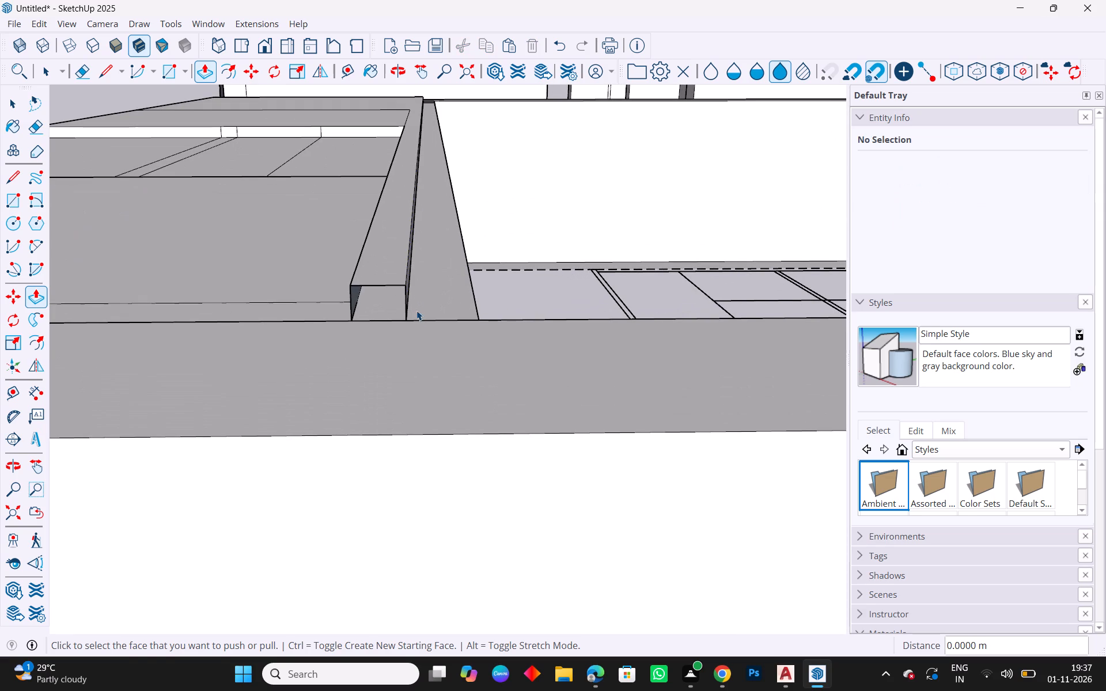
Draw a 0.02 by 0.03 m rectangle across the open end of the strip at the end cabinet's outer edge.
key(space)
click(16, 210)
scroll(477, 333, up, 3)
middle_drag(407, 306, 433, 231)
drag(385, 319, 366, 302)
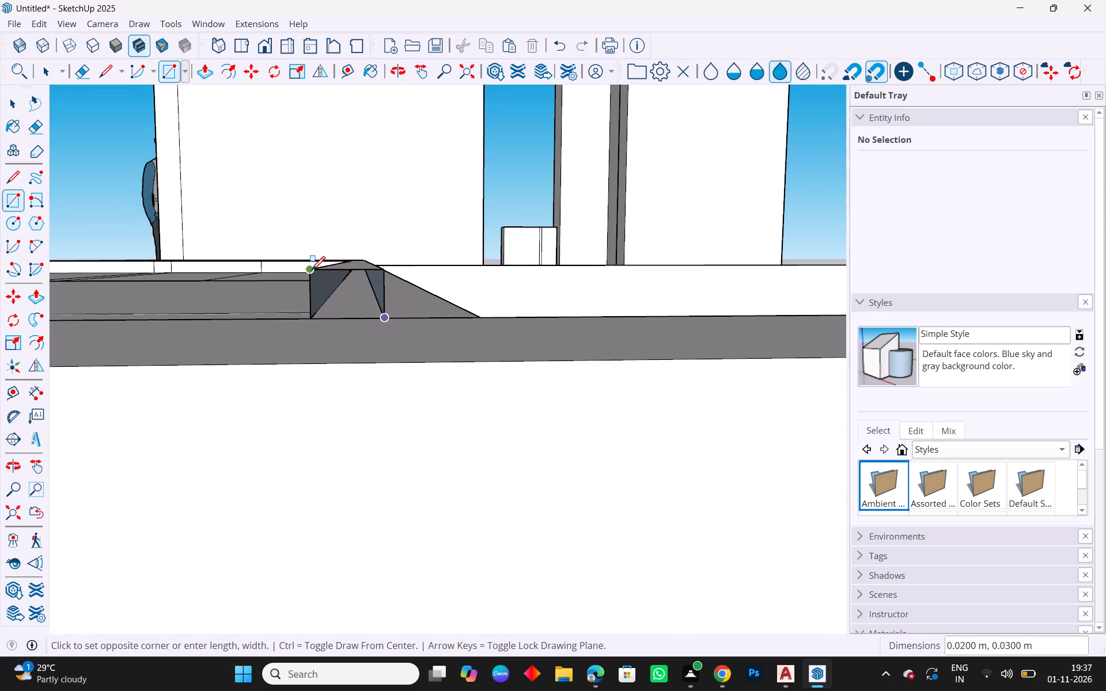
click(312, 271)
scroll(478, 300, down, 8)
key(Escape)
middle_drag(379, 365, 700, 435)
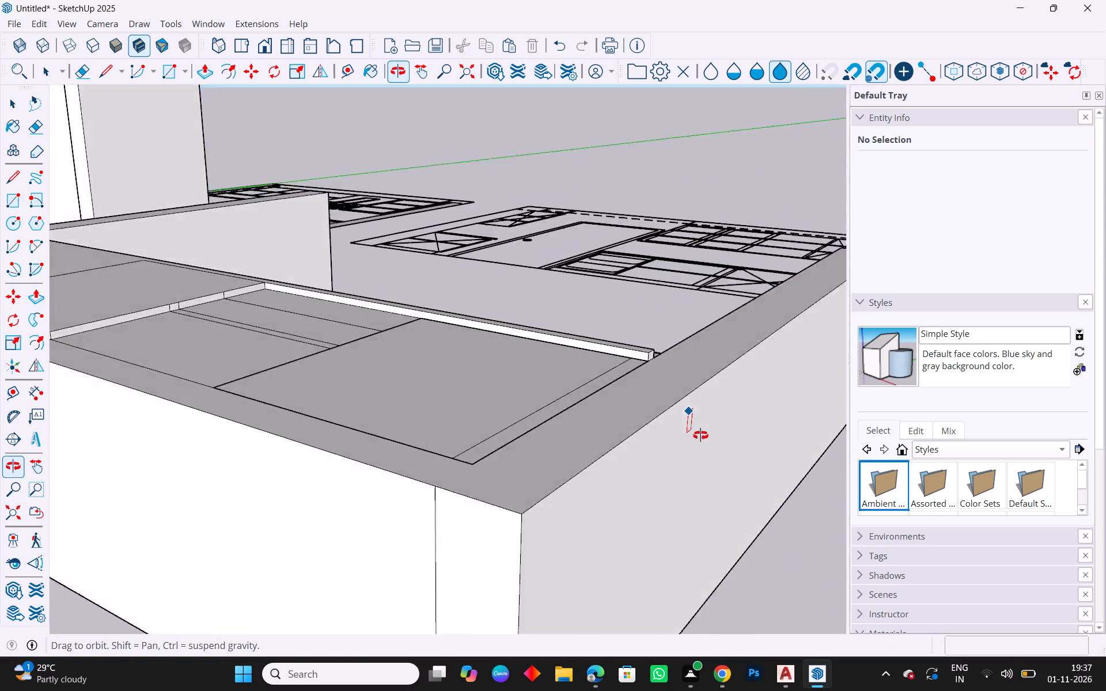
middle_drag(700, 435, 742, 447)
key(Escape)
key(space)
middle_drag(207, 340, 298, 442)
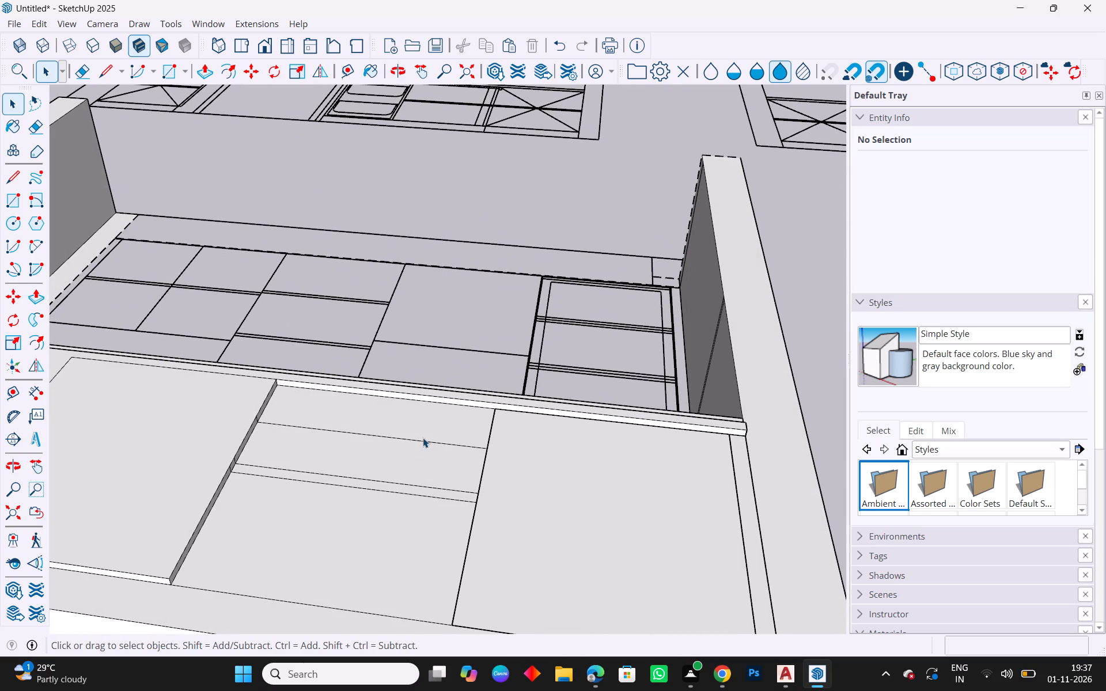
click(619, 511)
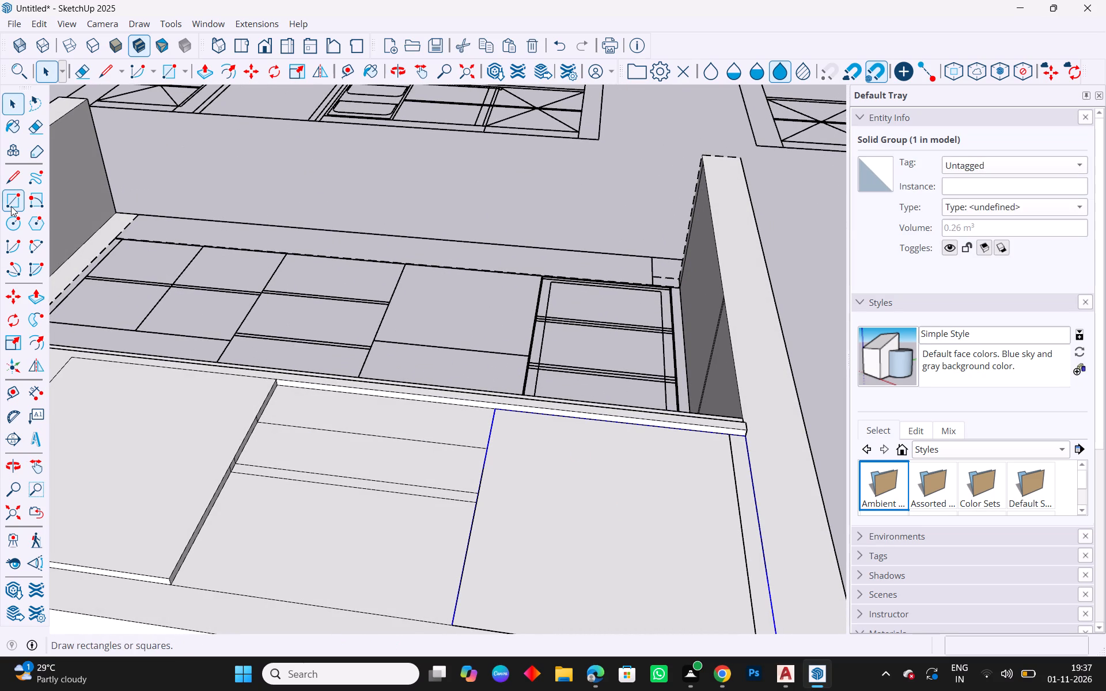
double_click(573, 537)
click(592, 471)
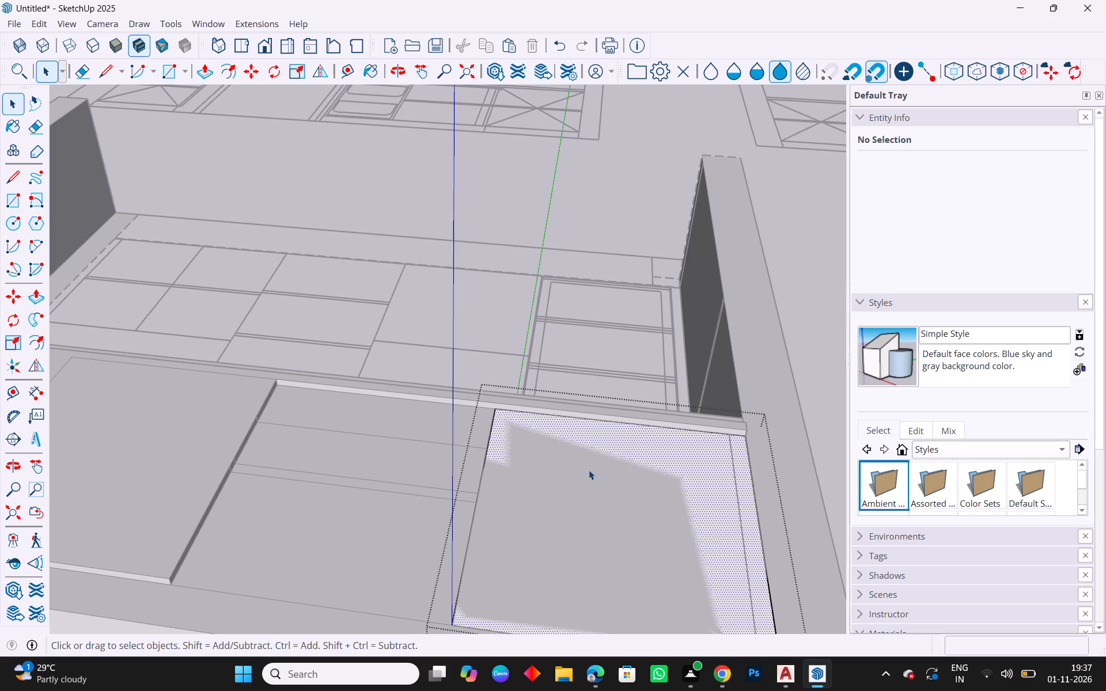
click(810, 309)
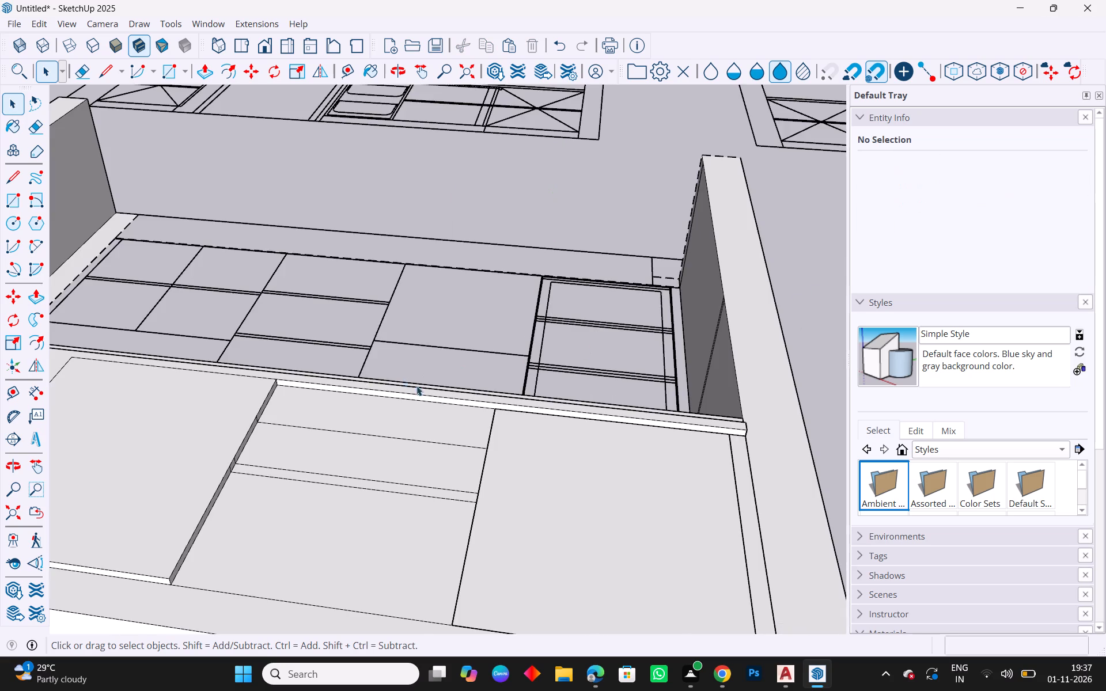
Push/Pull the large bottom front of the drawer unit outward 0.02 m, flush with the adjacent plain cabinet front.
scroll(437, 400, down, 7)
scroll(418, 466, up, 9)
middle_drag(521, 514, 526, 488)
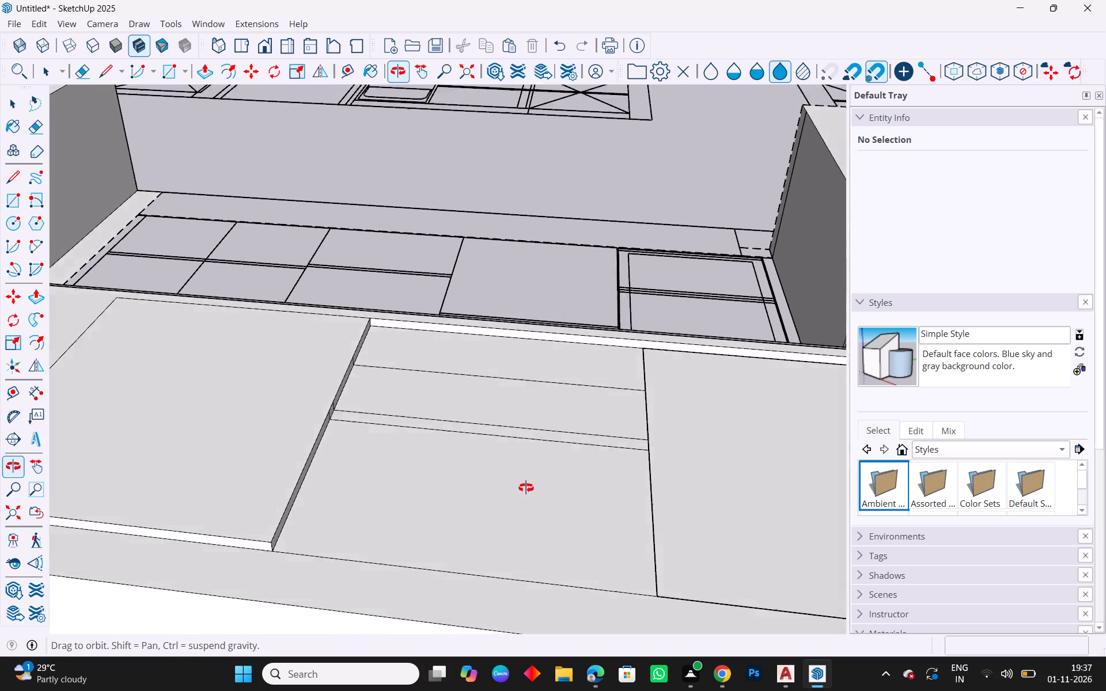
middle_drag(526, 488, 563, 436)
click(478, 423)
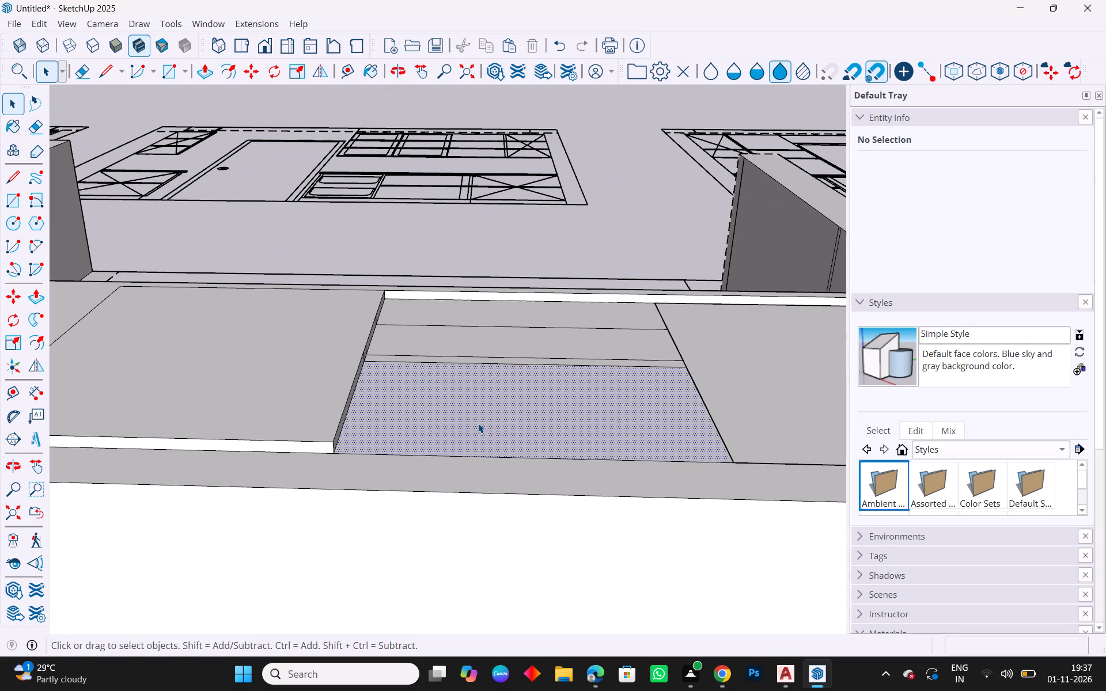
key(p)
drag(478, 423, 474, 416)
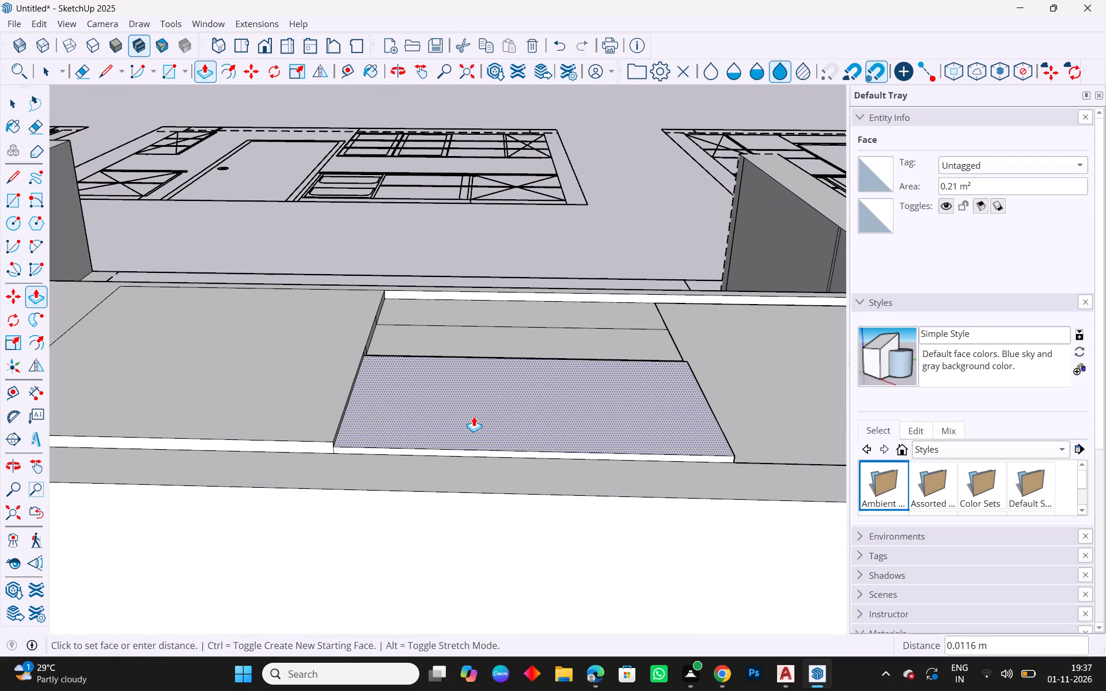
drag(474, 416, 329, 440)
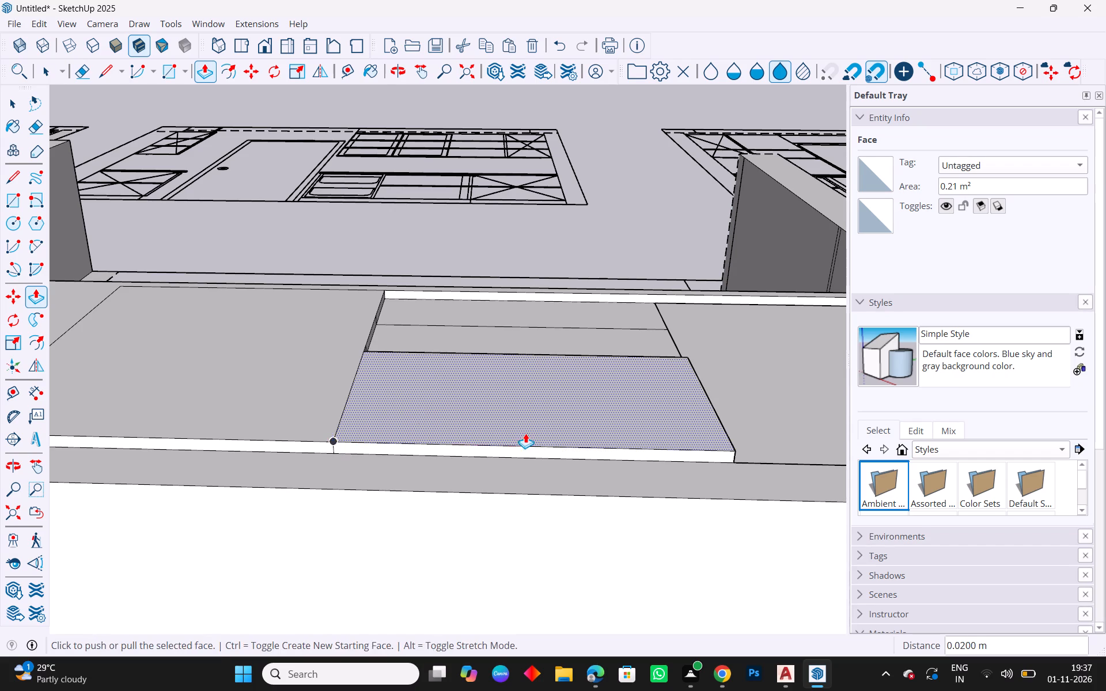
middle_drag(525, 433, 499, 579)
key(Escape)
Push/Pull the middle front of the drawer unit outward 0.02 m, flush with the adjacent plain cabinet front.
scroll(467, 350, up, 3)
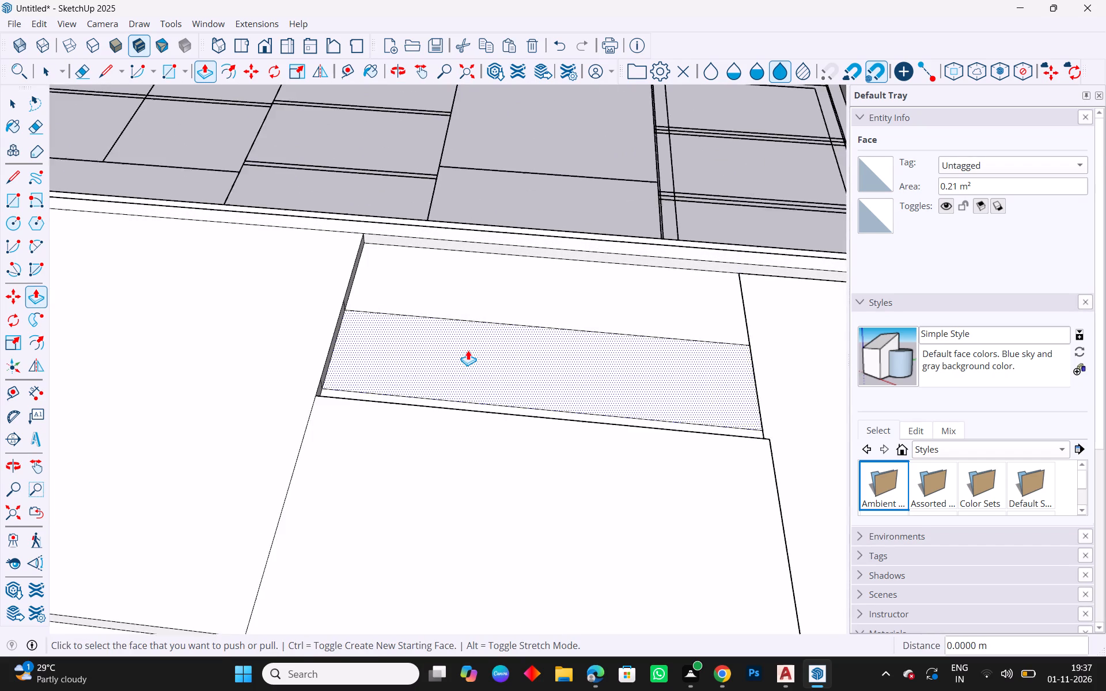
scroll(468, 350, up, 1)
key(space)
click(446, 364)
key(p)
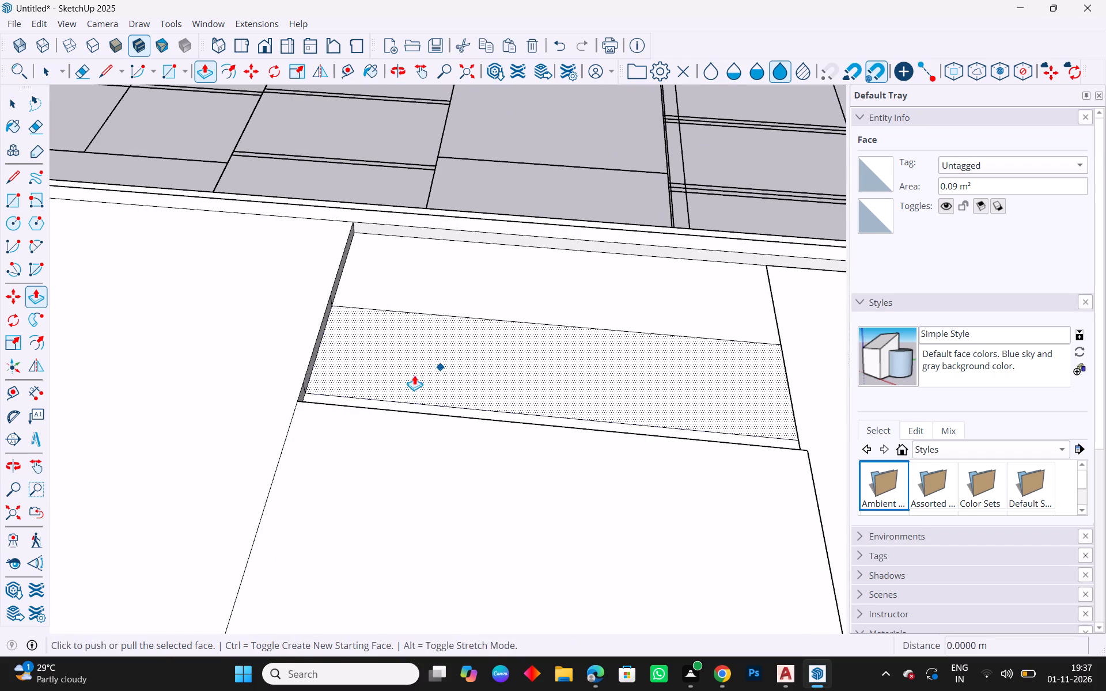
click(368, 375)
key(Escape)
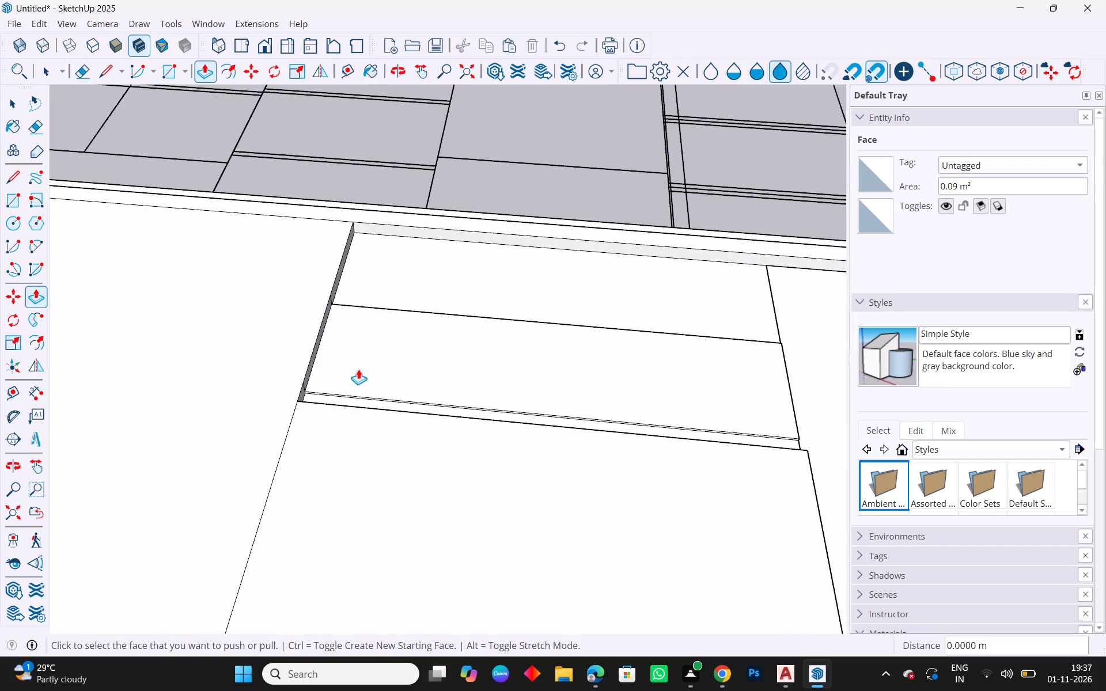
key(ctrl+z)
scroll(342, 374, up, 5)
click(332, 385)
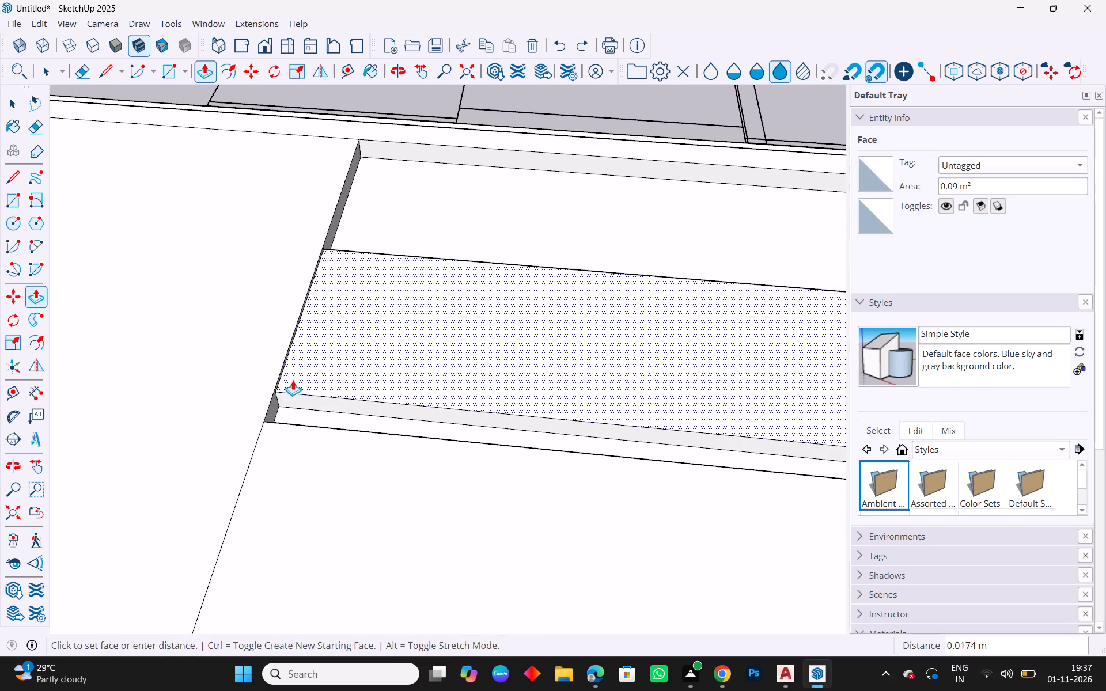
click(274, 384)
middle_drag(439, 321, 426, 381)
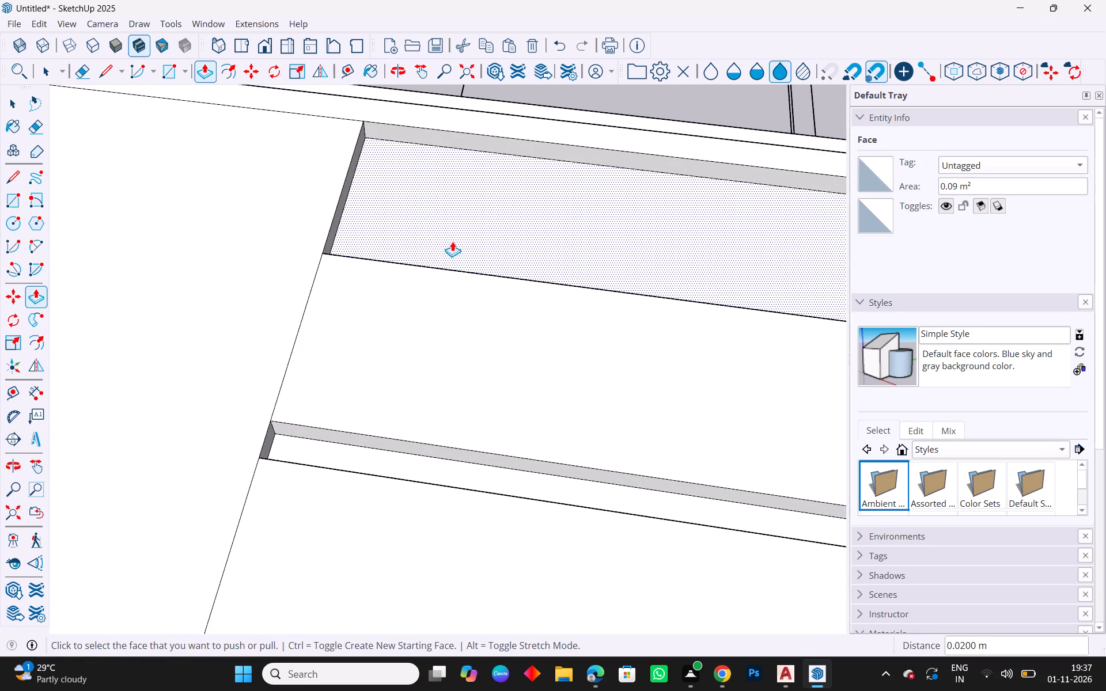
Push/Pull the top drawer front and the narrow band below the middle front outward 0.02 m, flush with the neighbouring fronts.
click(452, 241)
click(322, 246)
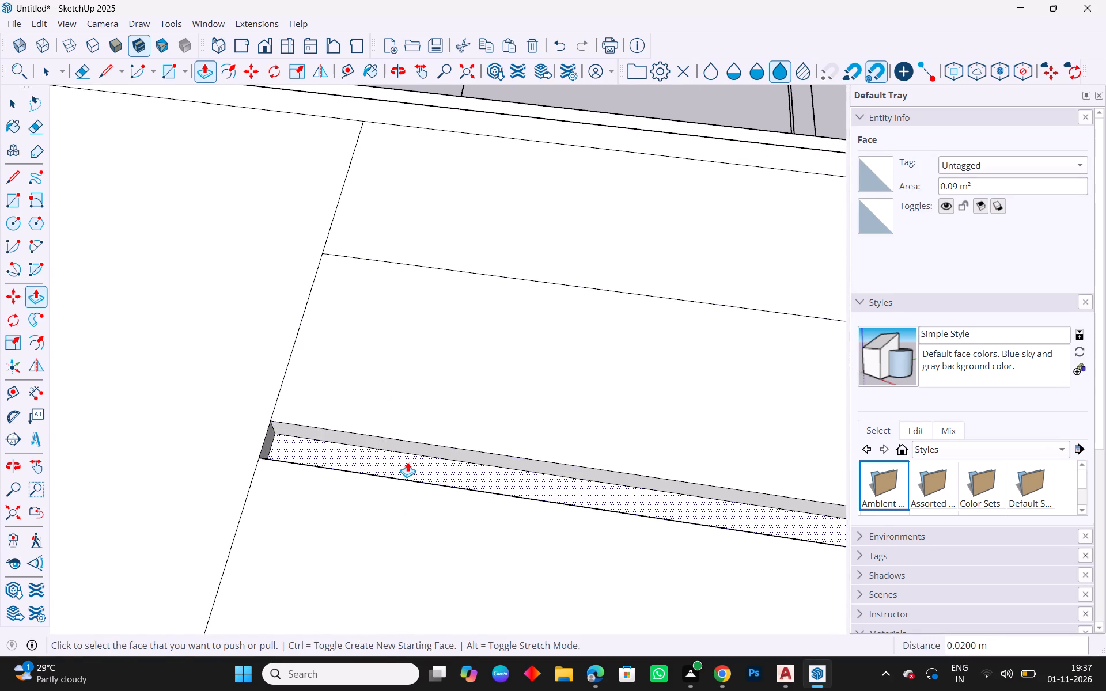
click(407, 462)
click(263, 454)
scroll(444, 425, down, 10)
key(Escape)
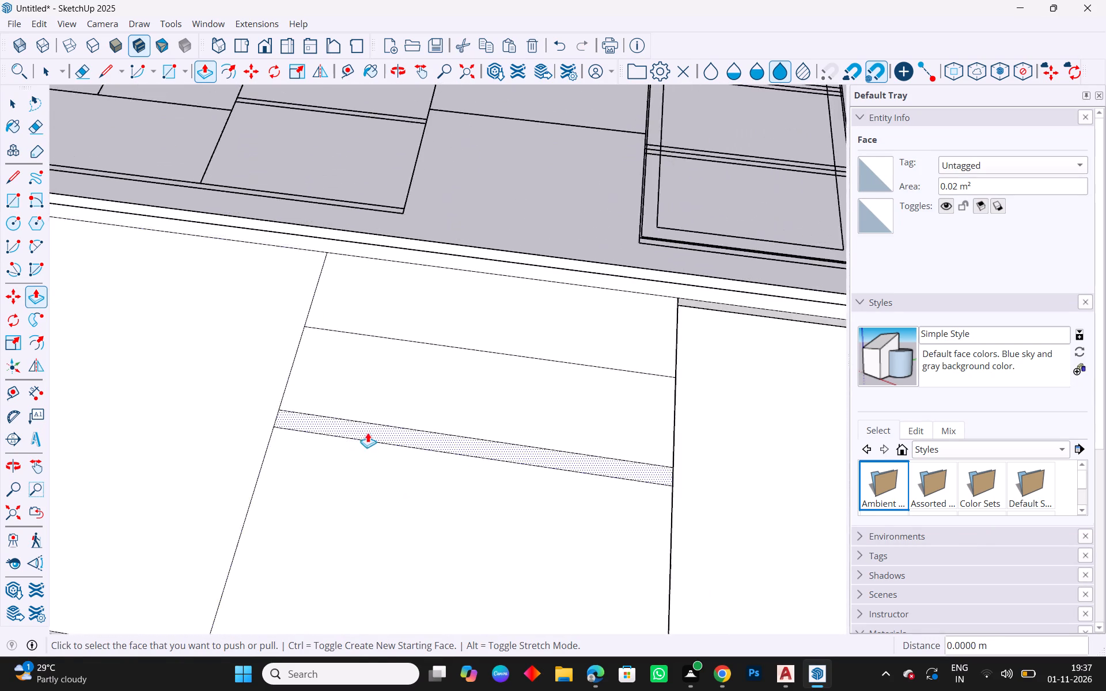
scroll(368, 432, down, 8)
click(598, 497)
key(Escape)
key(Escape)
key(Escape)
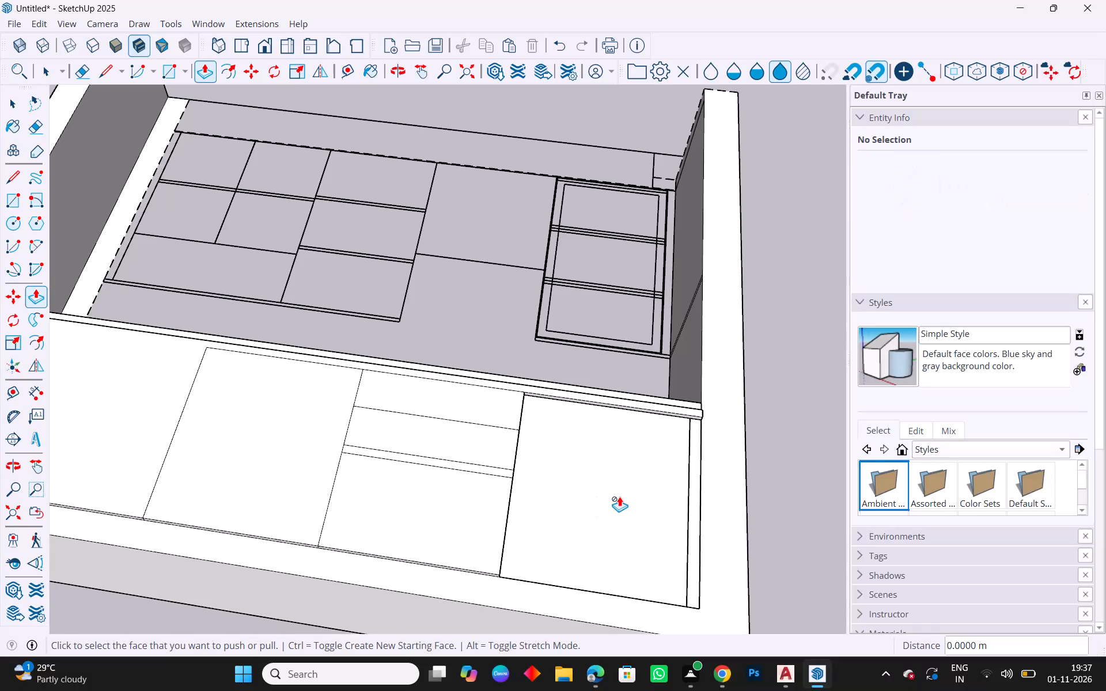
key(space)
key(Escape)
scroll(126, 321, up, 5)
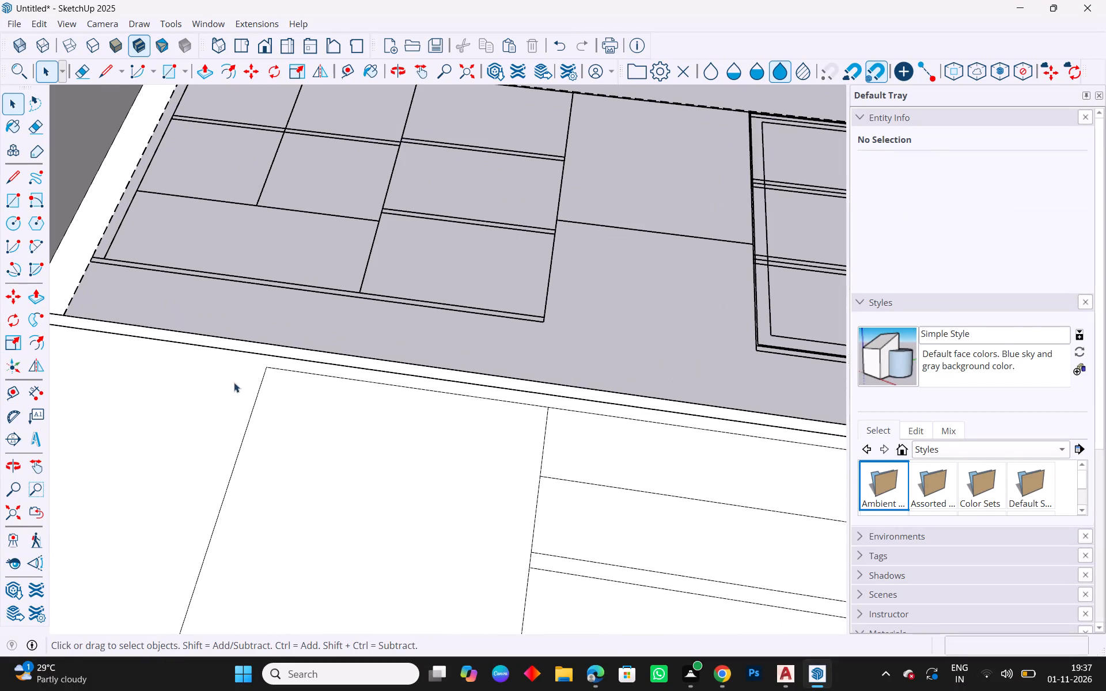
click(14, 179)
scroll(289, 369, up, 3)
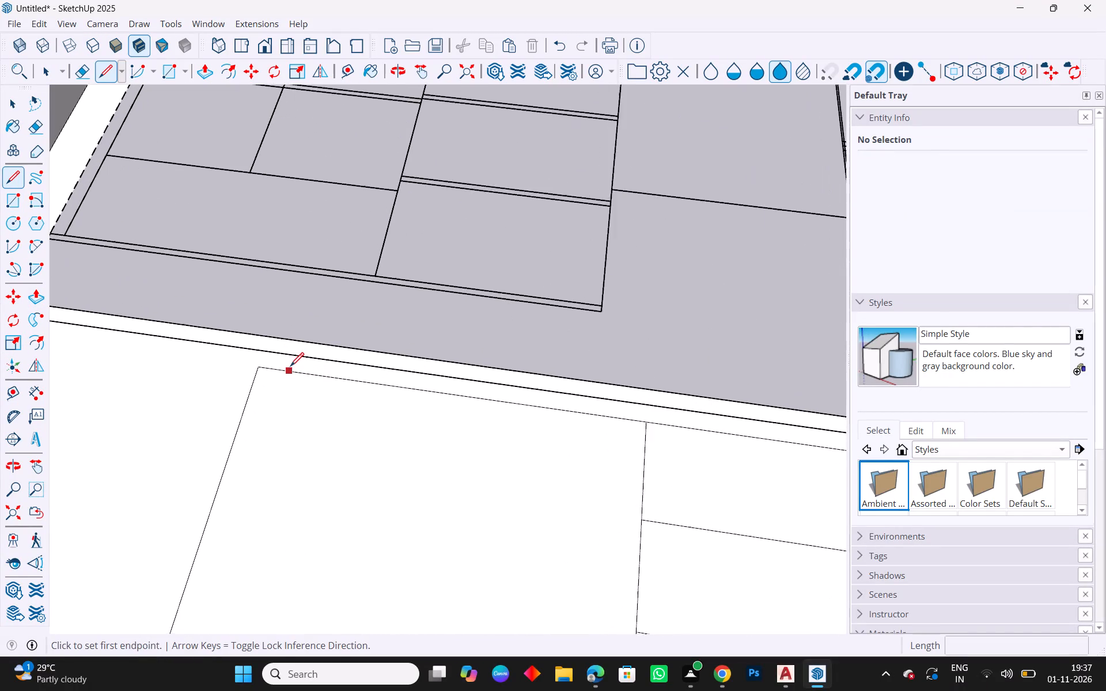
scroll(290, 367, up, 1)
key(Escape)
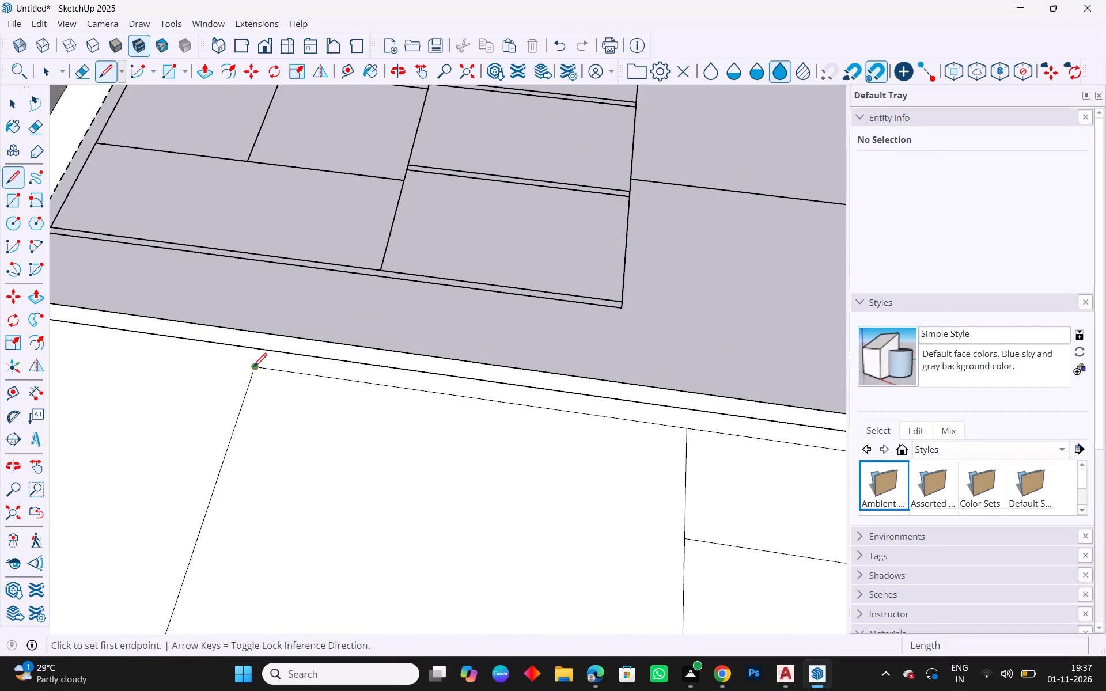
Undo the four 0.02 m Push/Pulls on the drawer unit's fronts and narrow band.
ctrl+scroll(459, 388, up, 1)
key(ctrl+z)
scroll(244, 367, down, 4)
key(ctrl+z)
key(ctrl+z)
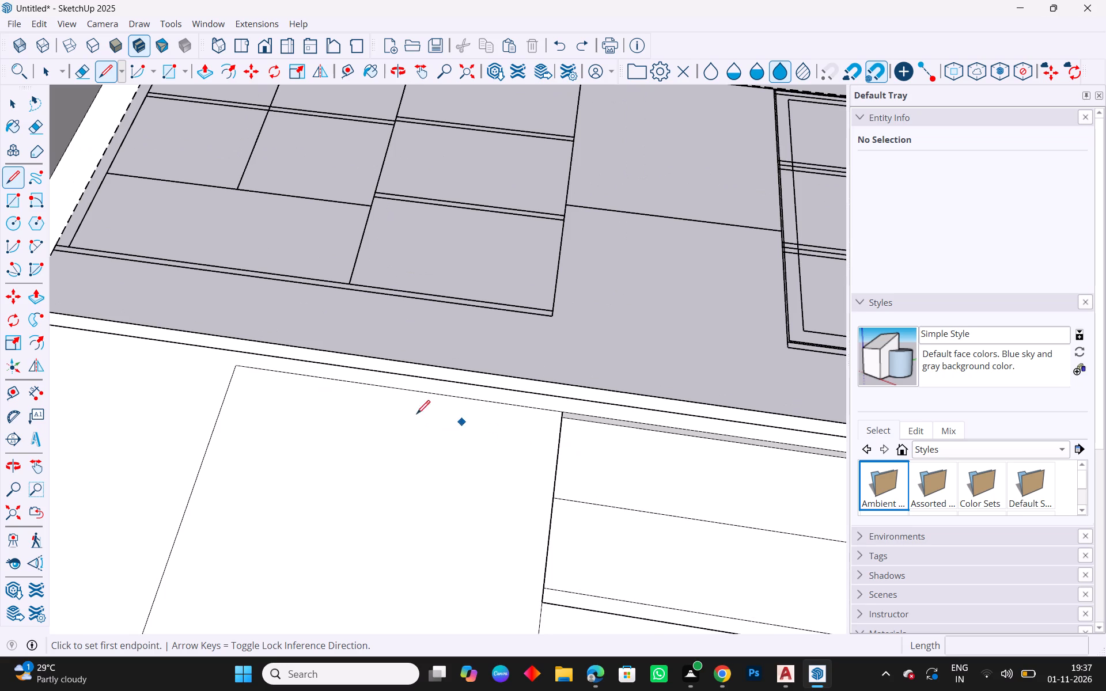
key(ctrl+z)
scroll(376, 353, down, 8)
Push/Pull only the large bottom front of the drawer unit outward 0.02 m, level with the adjacent plain cabinet front.
scroll(532, 513, up, 8)
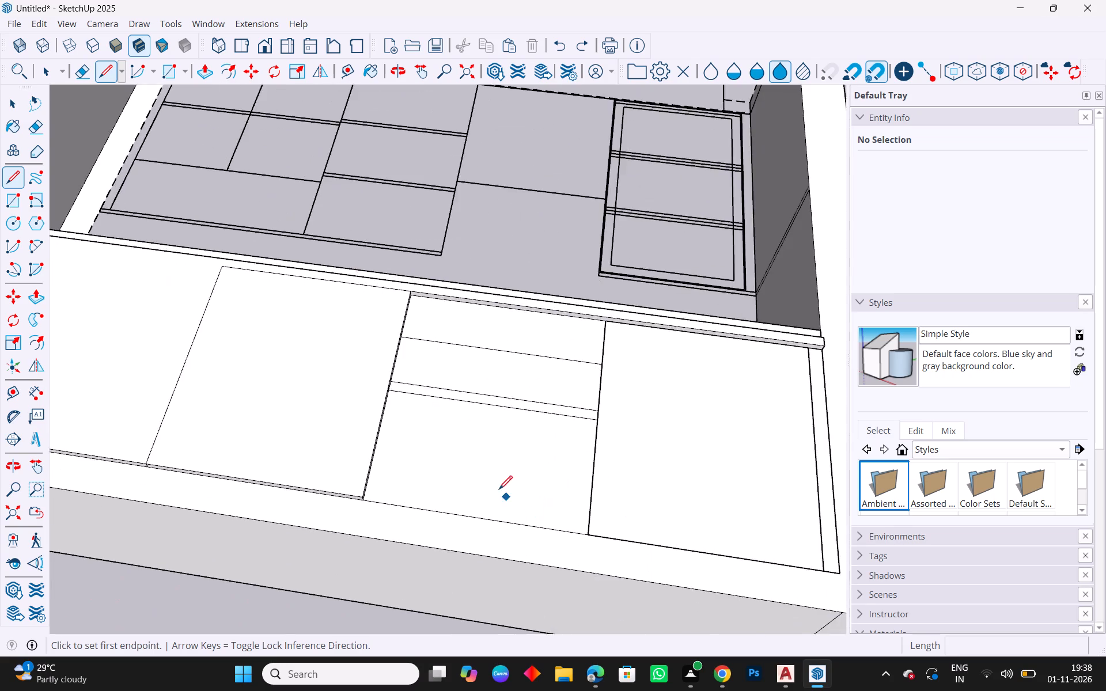
scroll(499, 491, up, 2)
middle_drag(528, 517, 509, 438)
key(Escape)
key(space)
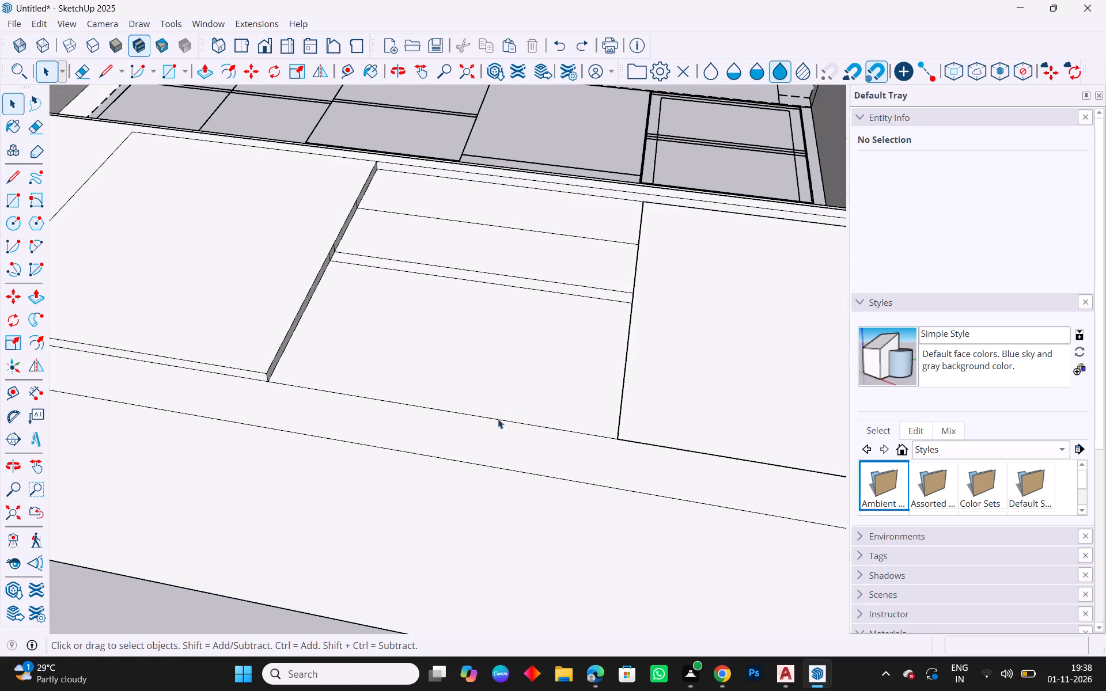
key(Escape)
click(357, 356)
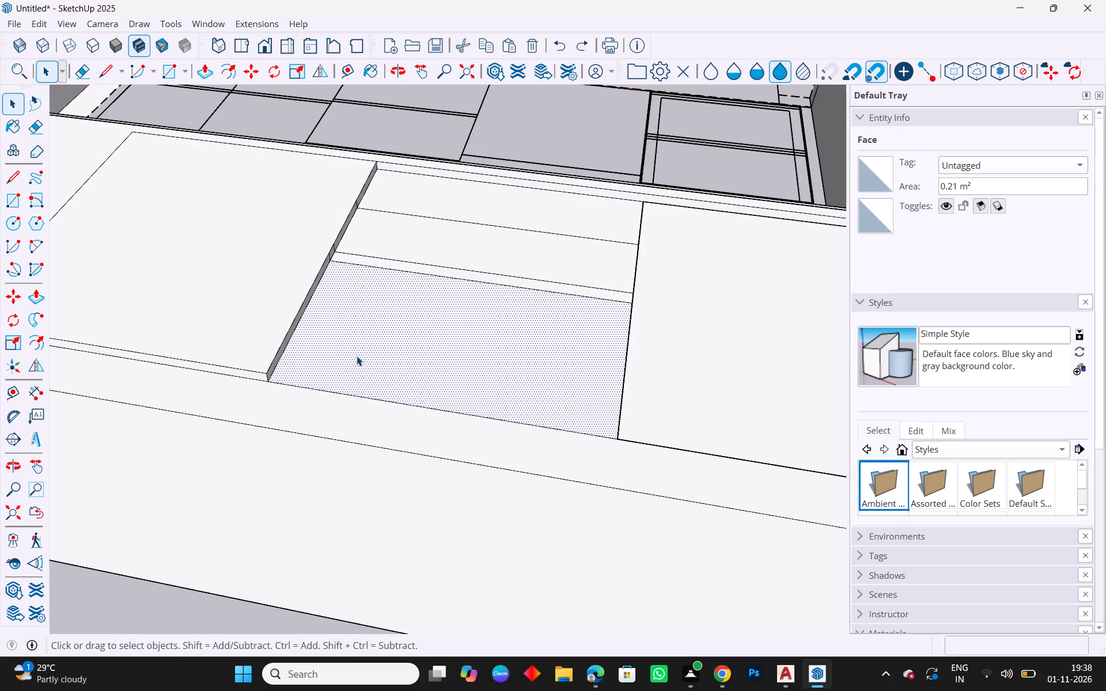
scroll(508, 430, down, 4)
middle_drag(389, 484, 381, 365)
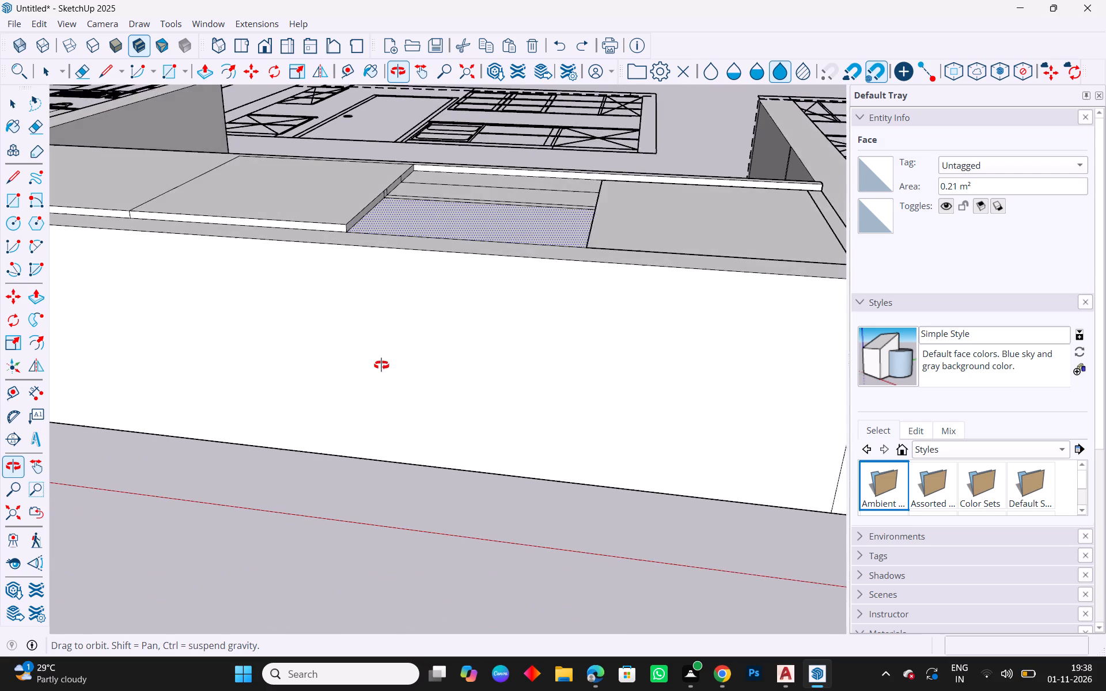
middle_drag(381, 365, 380, 365)
scroll(408, 227, up, 4)
middle_drag(427, 219, 423, 264)
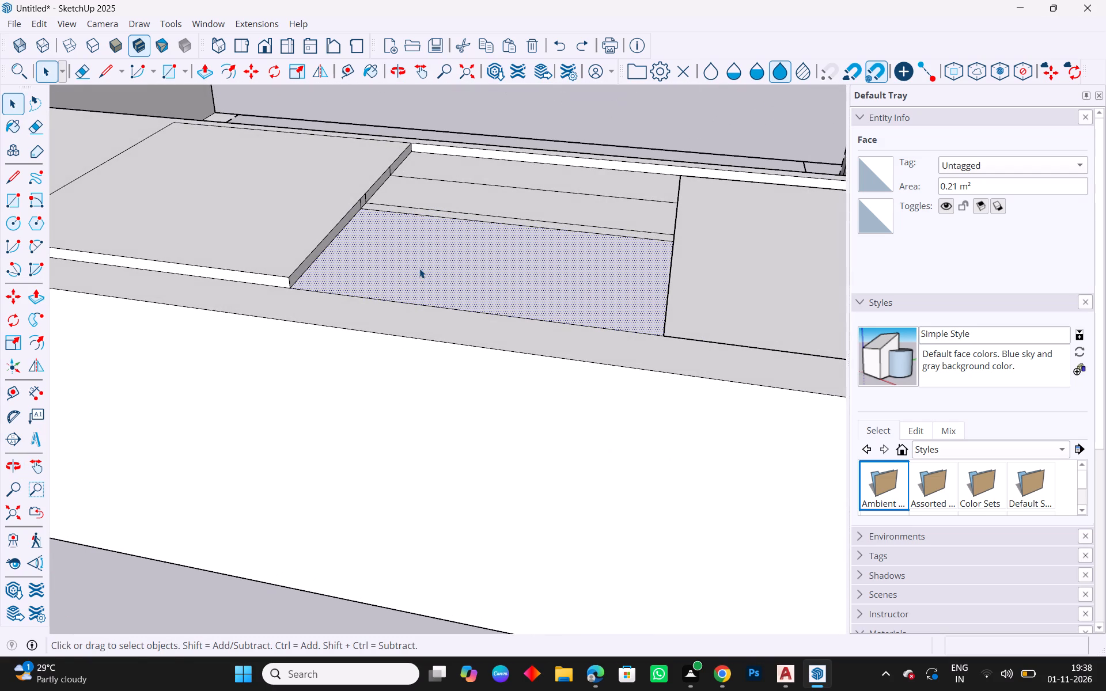
click(419, 268)
key(p)
click(371, 244)
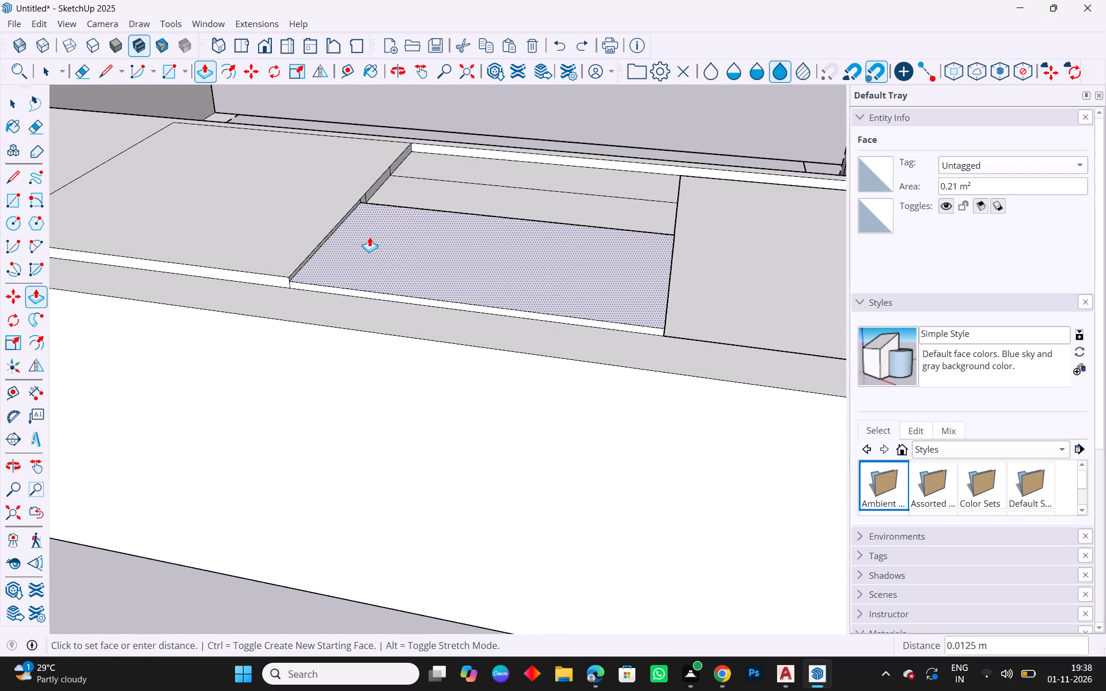
click(287, 279)
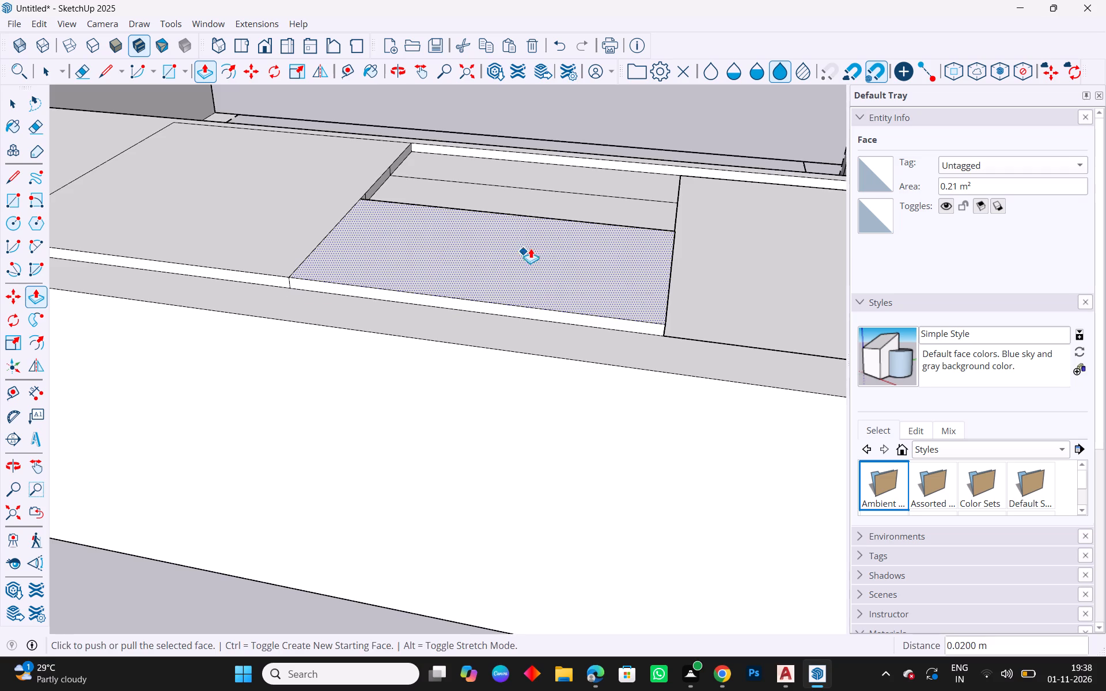
Push/Pull the middle front of the drawer unit outward 0.02 m, flush with the large bottom front.
middle_drag(531, 248, 201, 392)
scroll(317, 236, up, 4)
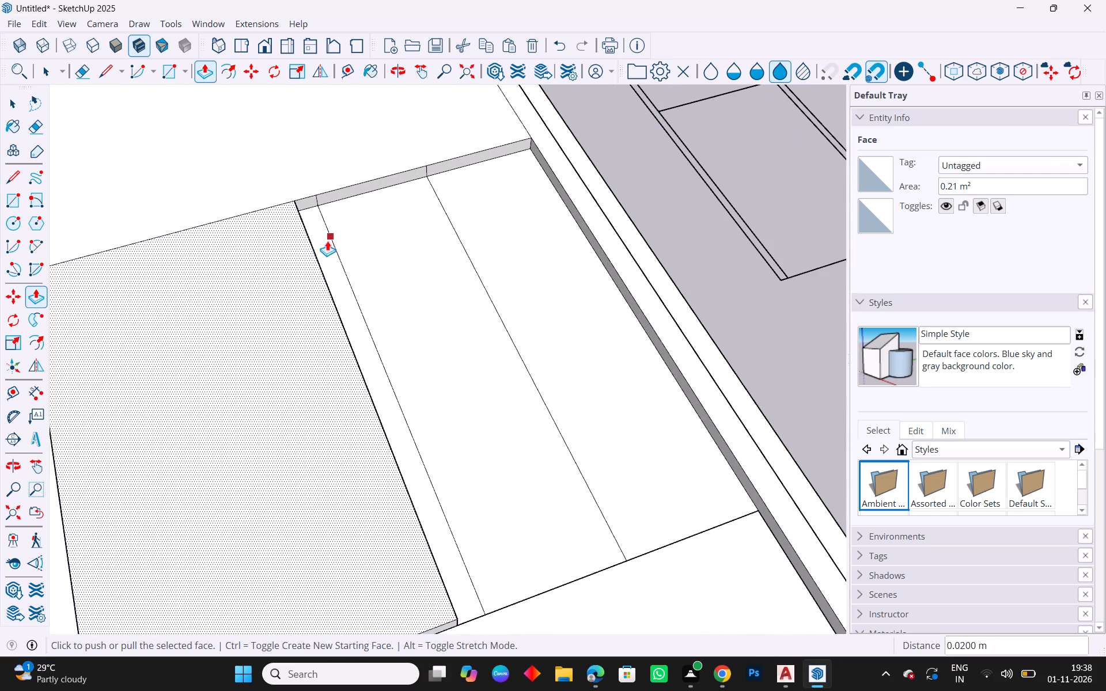
key(Escape)
key(space)
click(368, 300)
key(p)
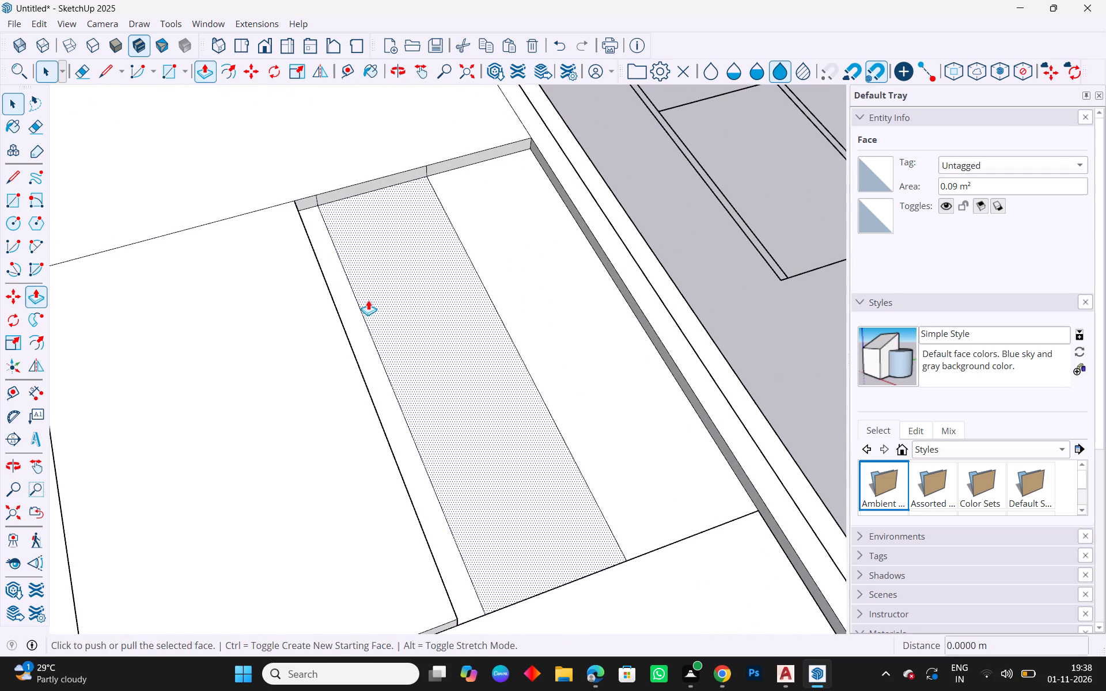
drag(368, 300, 354, 274)
click(486, 238)
key(Escape)
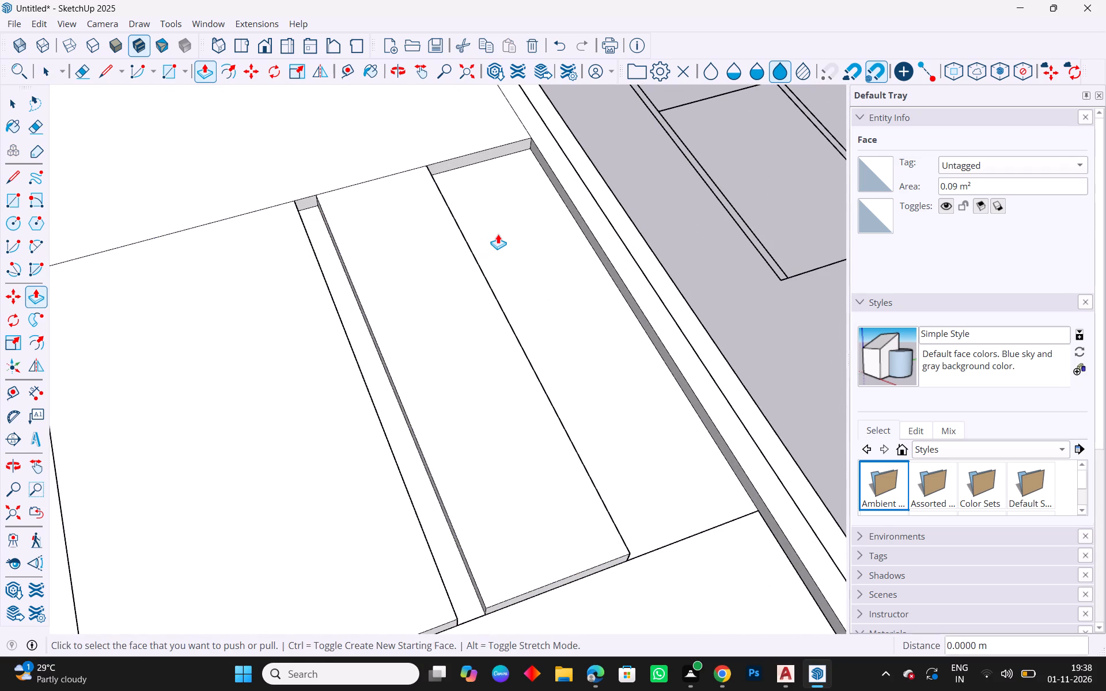
Push/Pull the top drawer front outward 0.02 m, flush with the middle front.
key(space)
click(512, 242)
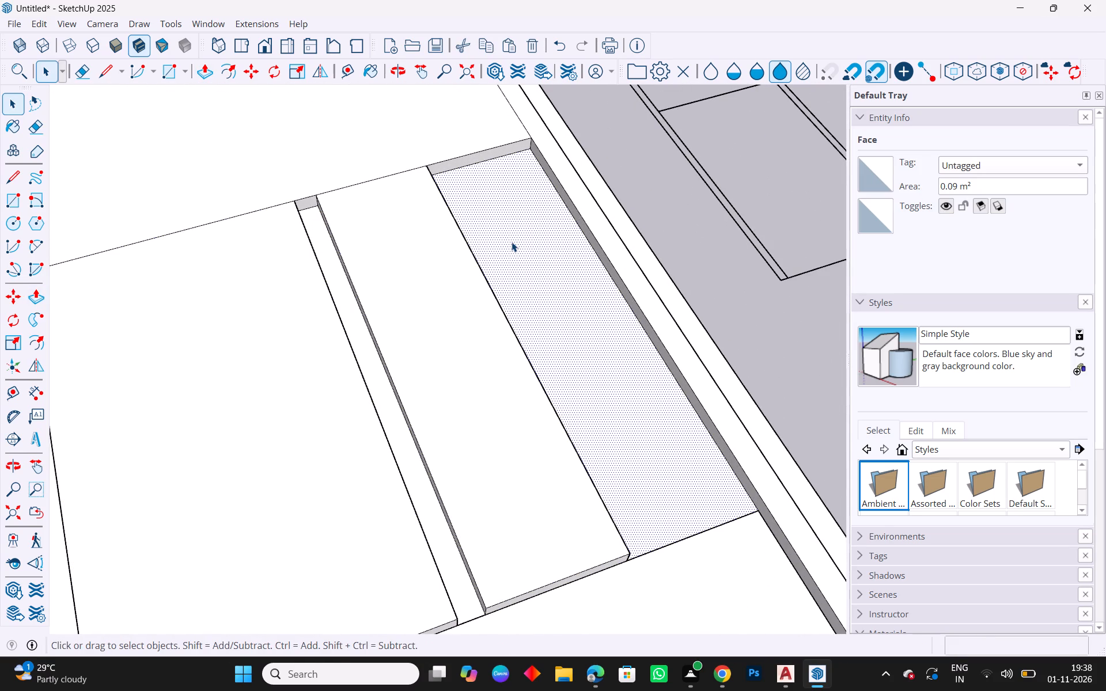
key(p)
click(491, 221)
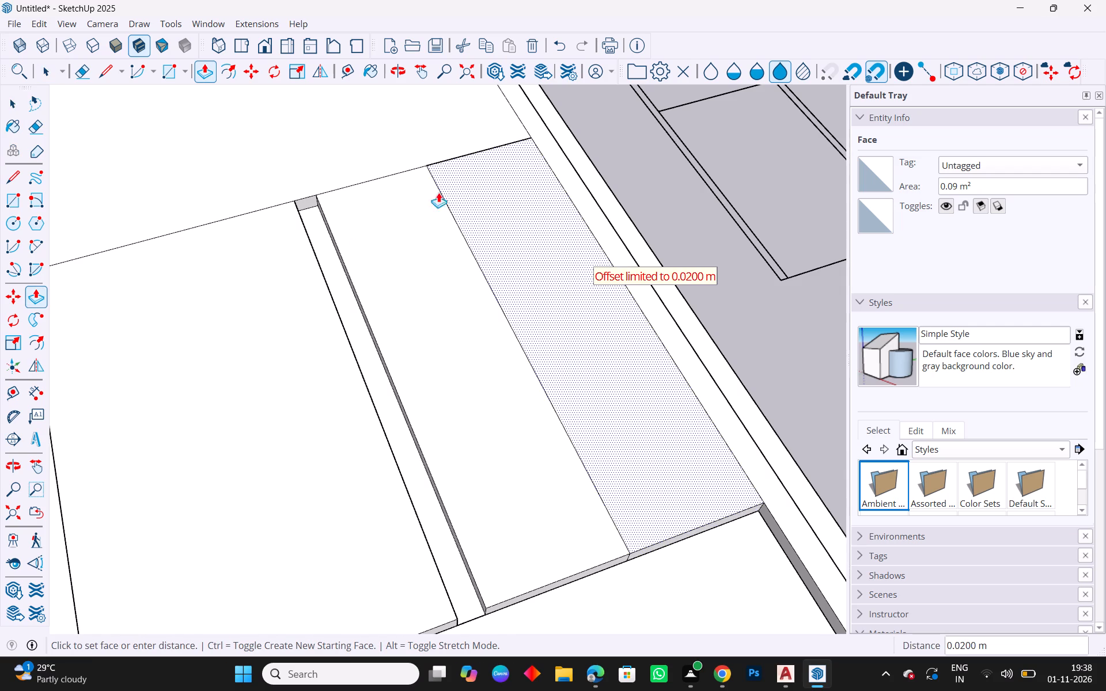
click(429, 162)
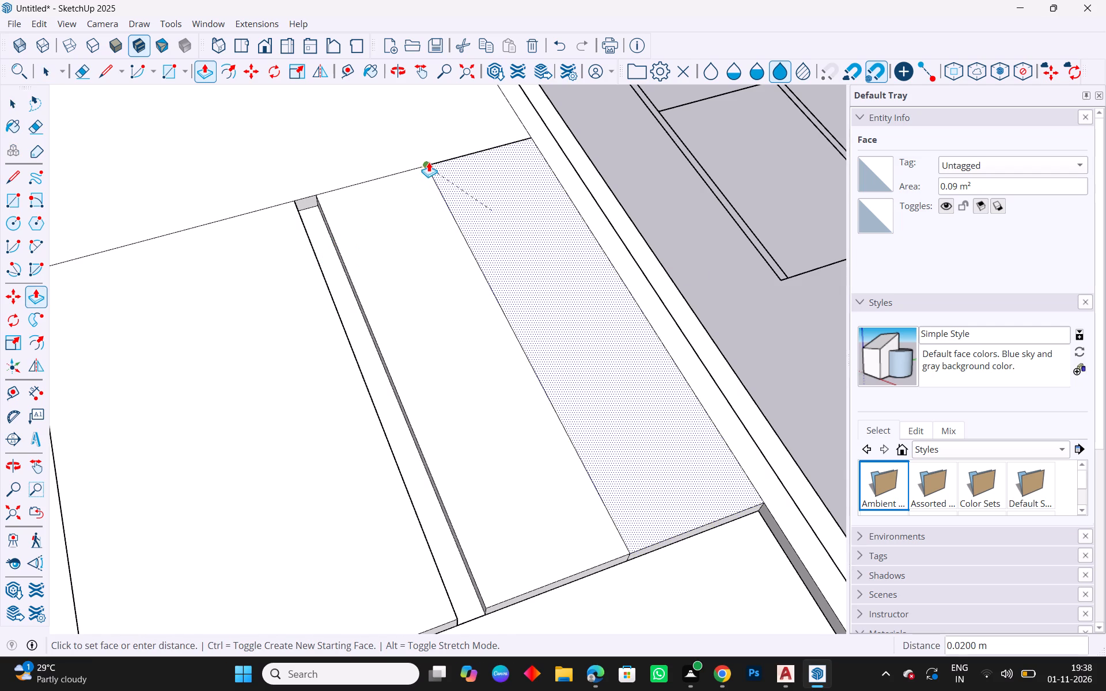
key(Escape)
Push/Pull the narrow band between the middle and large bottom fronts outward 0.02 m, flush with both.
key(space)
click(364, 337)
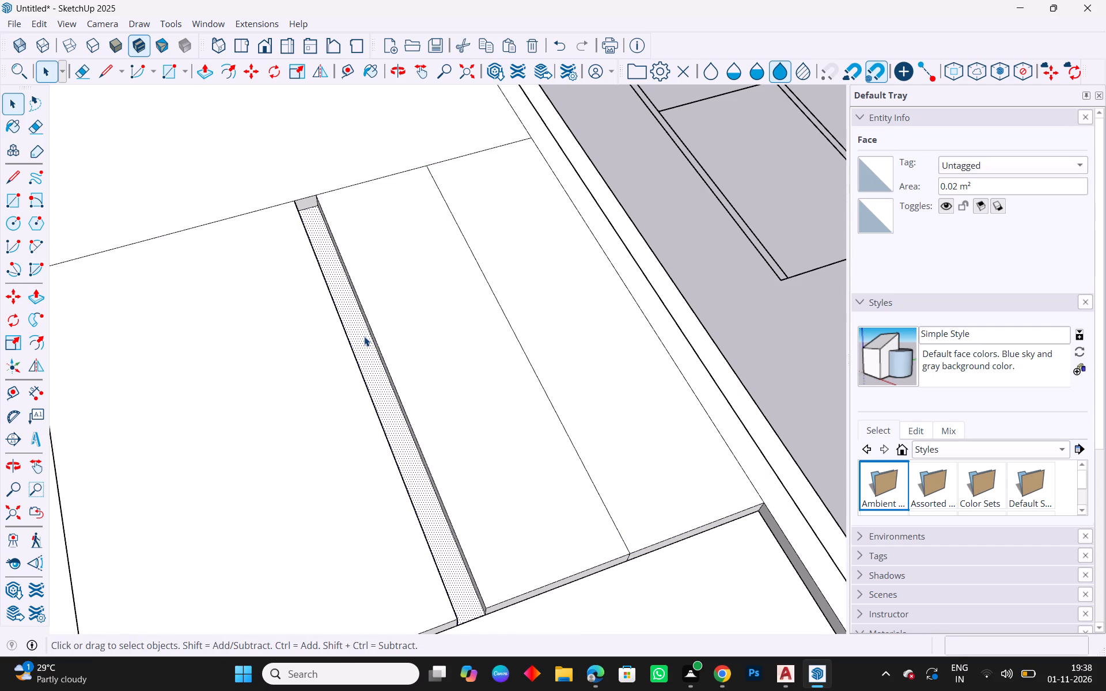
double_click(364, 336)
click(362, 339)
key(p)
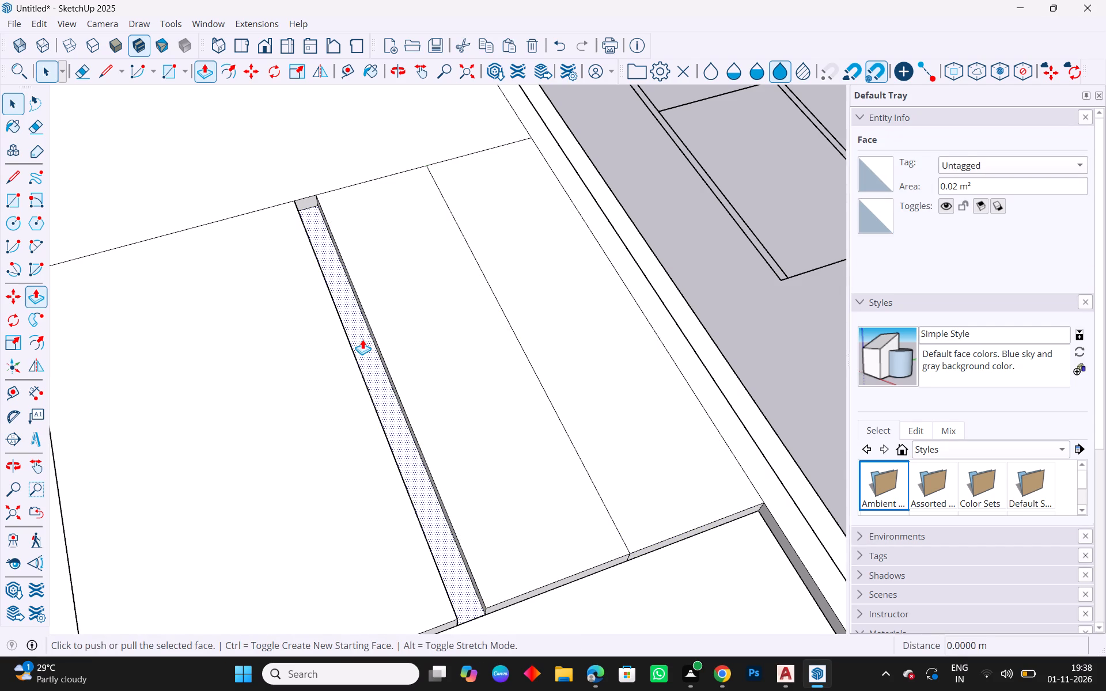
click(362, 339)
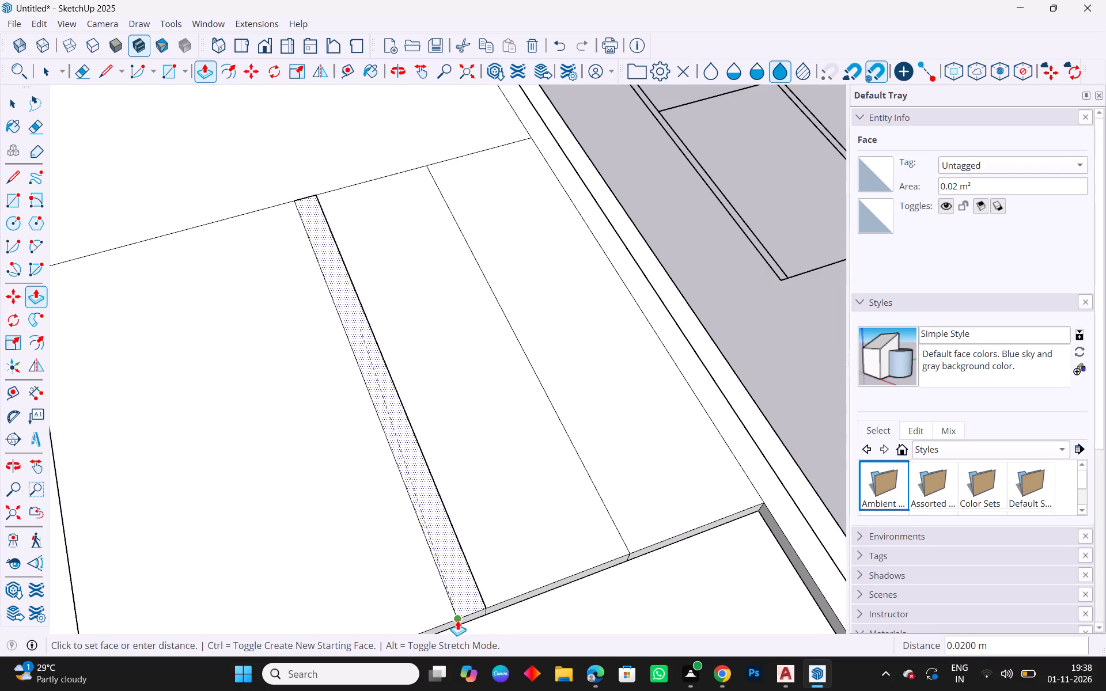
click(456, 620)
scroll(393, 463, down, 9)
middle_drag(573, 565, 796, 465)
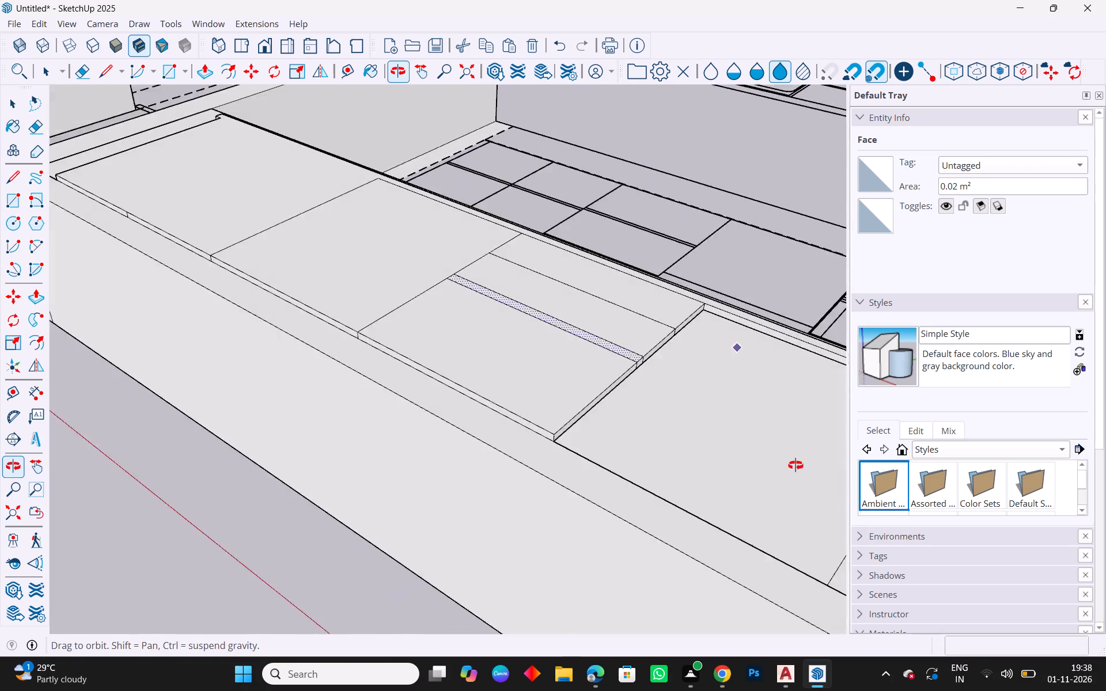
middle_drag(796, 465, 880, 470)
key(Escape)
Explode the solid group of the end base cabinet between the drawer unit and the side wall.
scroll(476, 491, down, 5)
middle_drag(660, 486, 768, 626)
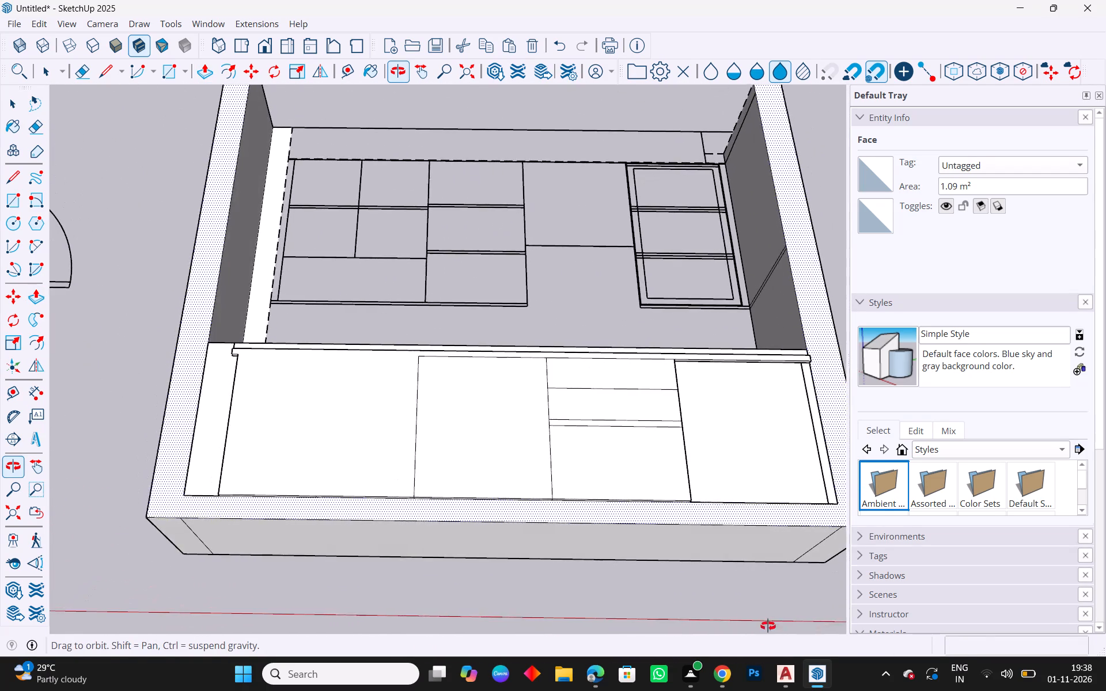
middle_drag(768, 626, 767, 627)
middle_drag(483, 411, 524, 602)
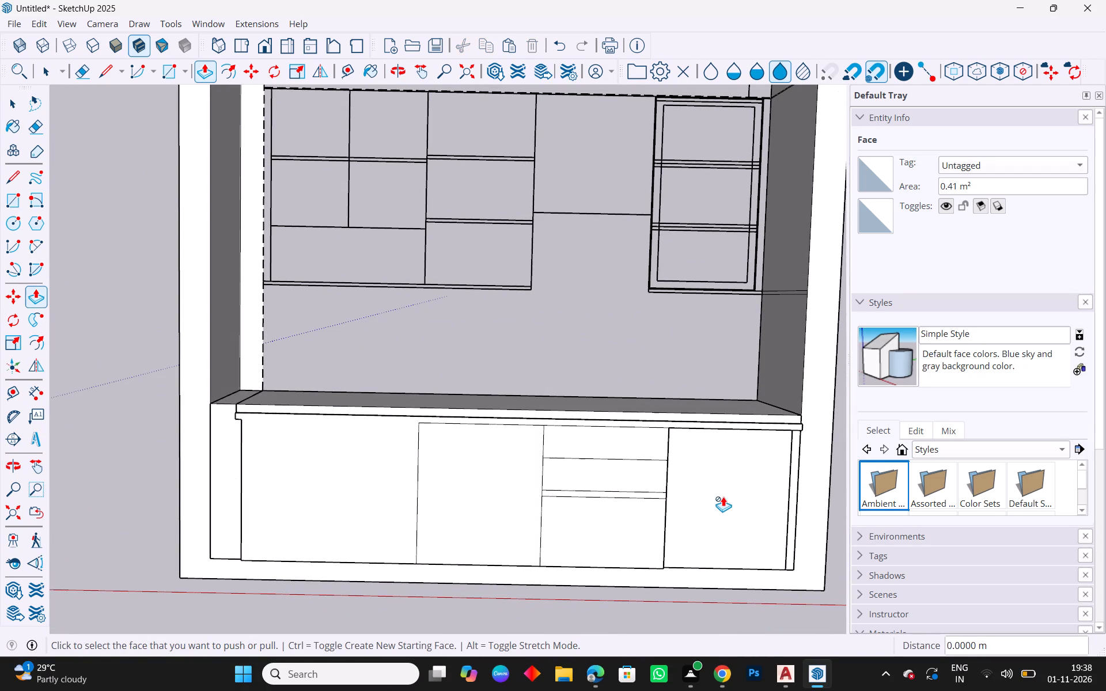
key(Escape)
key(space)
scroll(577, 413, down, 3)
scroll(679, 469, up, 5)
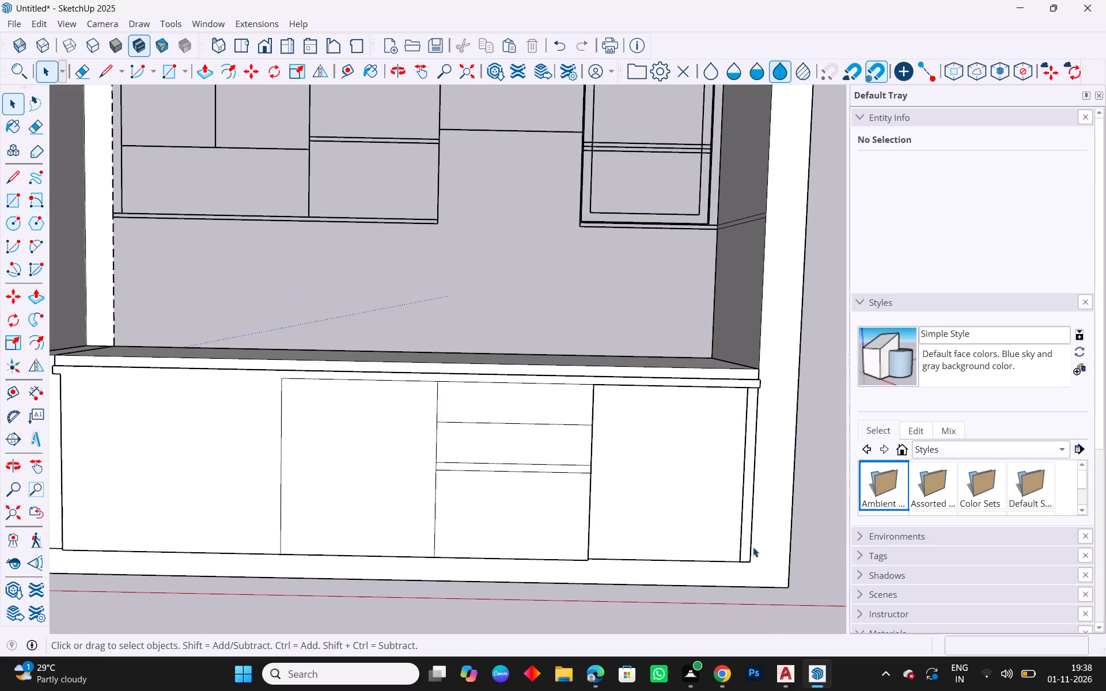
scroll(756, 549, up, 8)
click(732, 546)
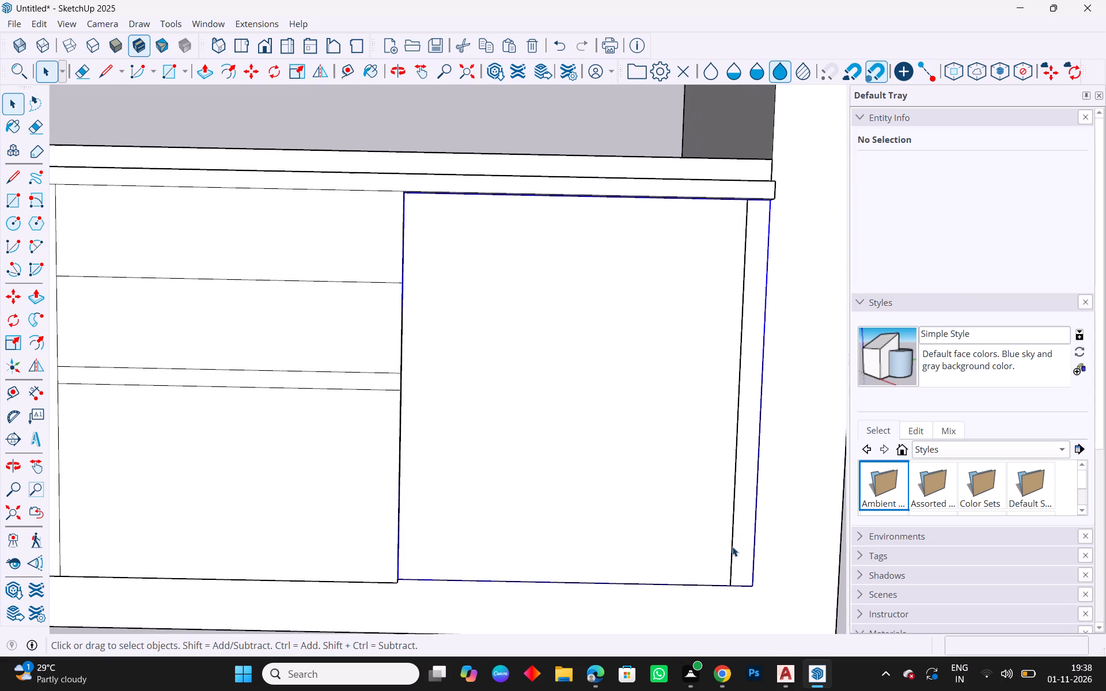
right_click(732, 544)
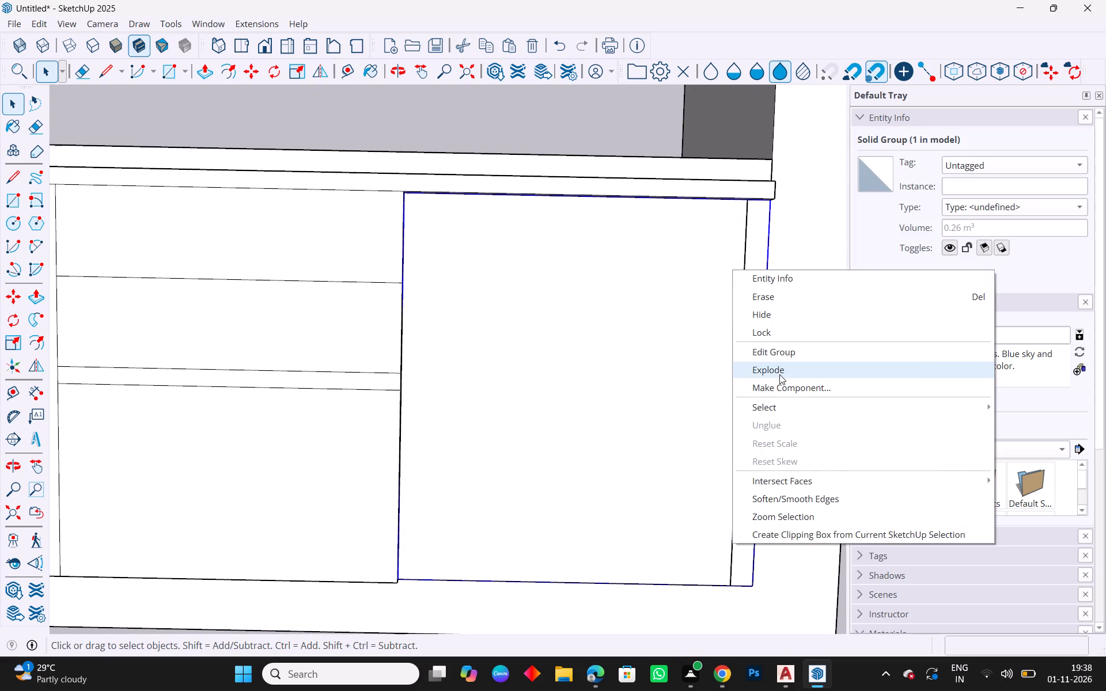
click(779, 374)
scroll(578, 343, down, 8)
click(751, 430)
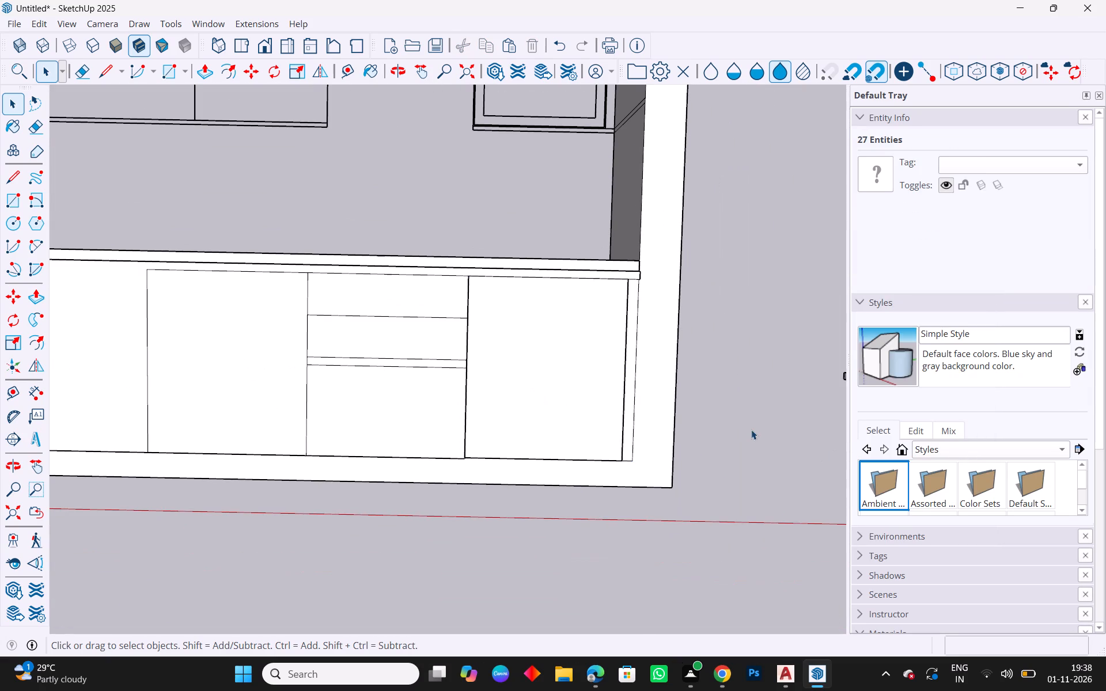
key(Escape)
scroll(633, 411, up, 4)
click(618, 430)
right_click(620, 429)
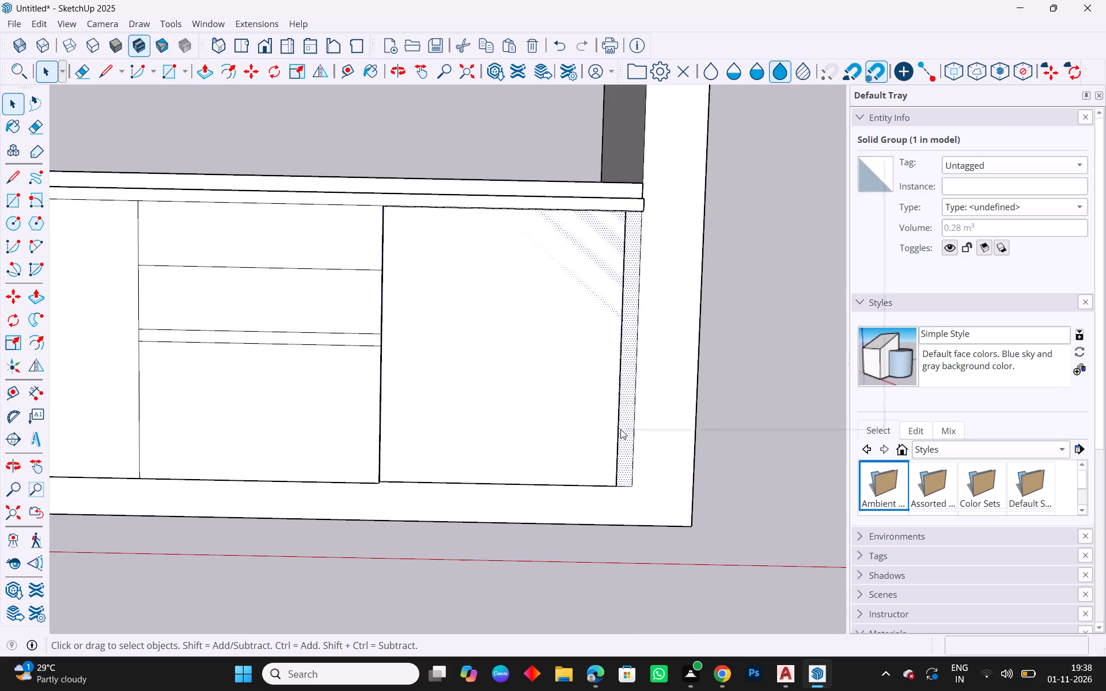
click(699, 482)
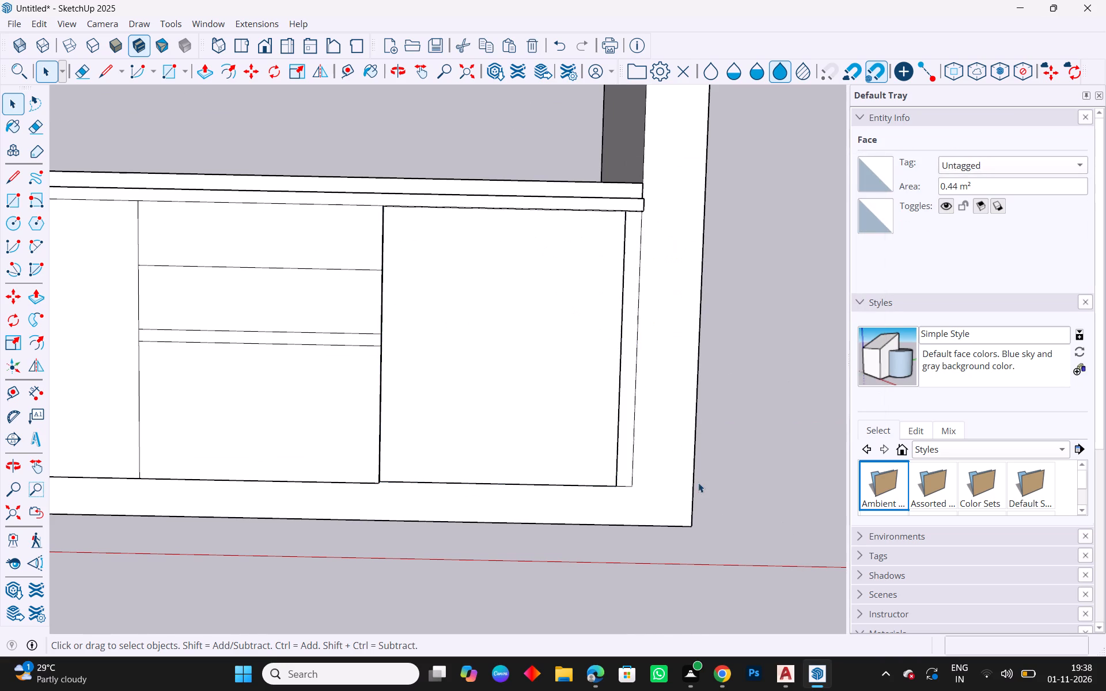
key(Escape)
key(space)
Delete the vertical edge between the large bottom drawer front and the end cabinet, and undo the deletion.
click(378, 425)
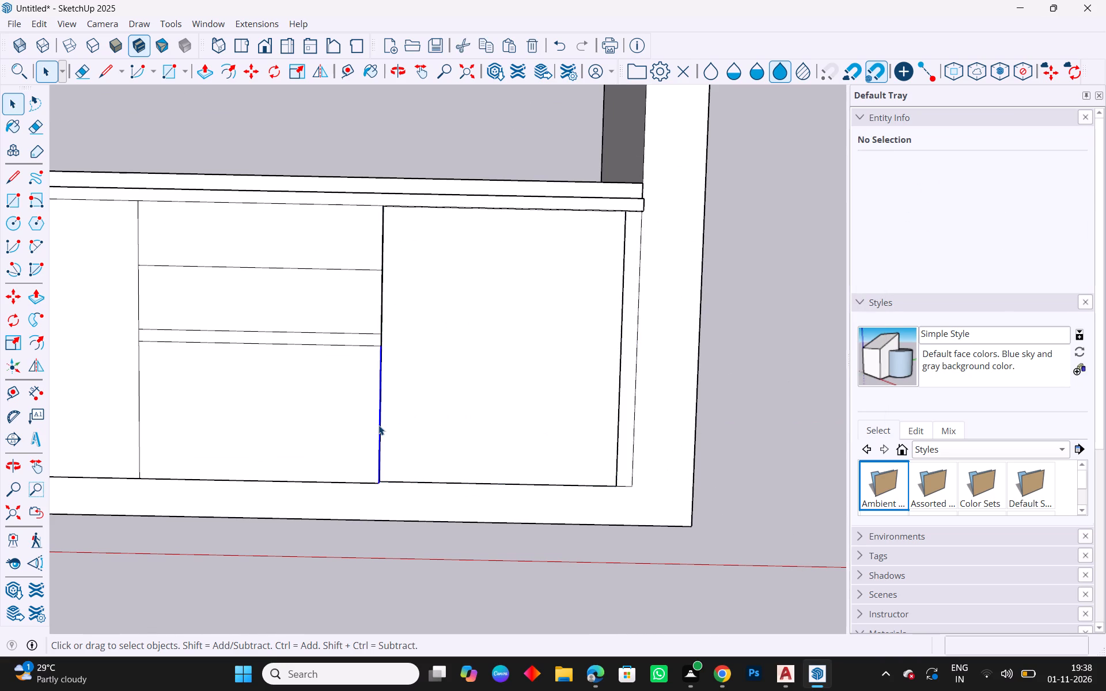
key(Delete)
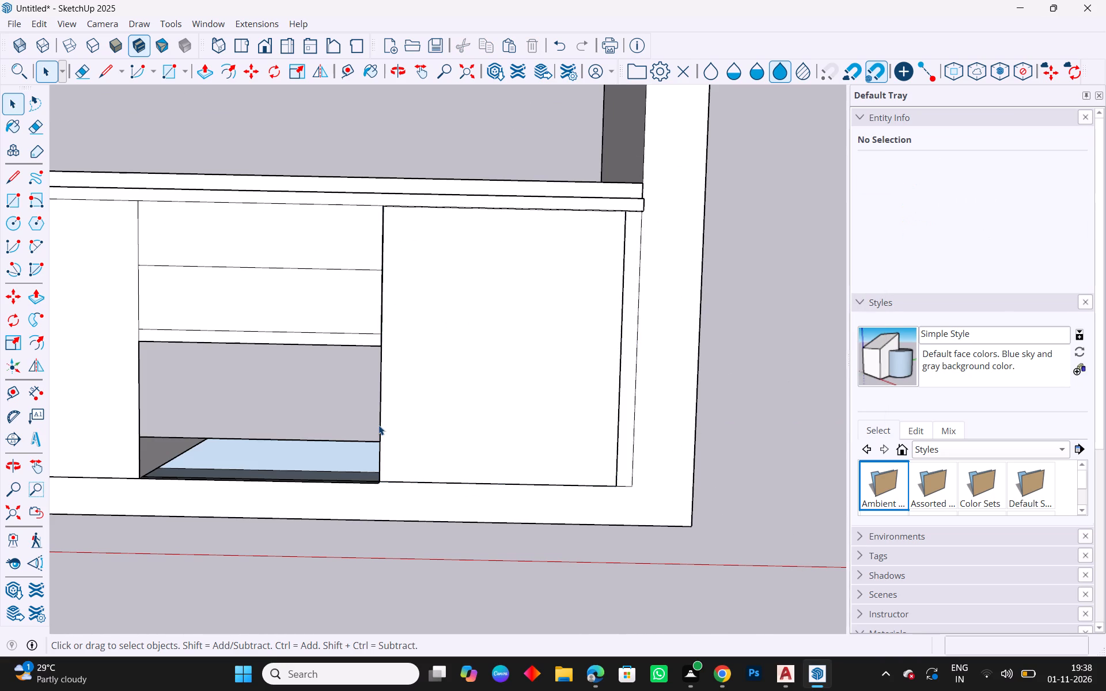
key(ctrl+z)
Delete the two overlapping front faces of the end base cabinet beside the drawer unit.
click(702, 333)
click(532, 312)
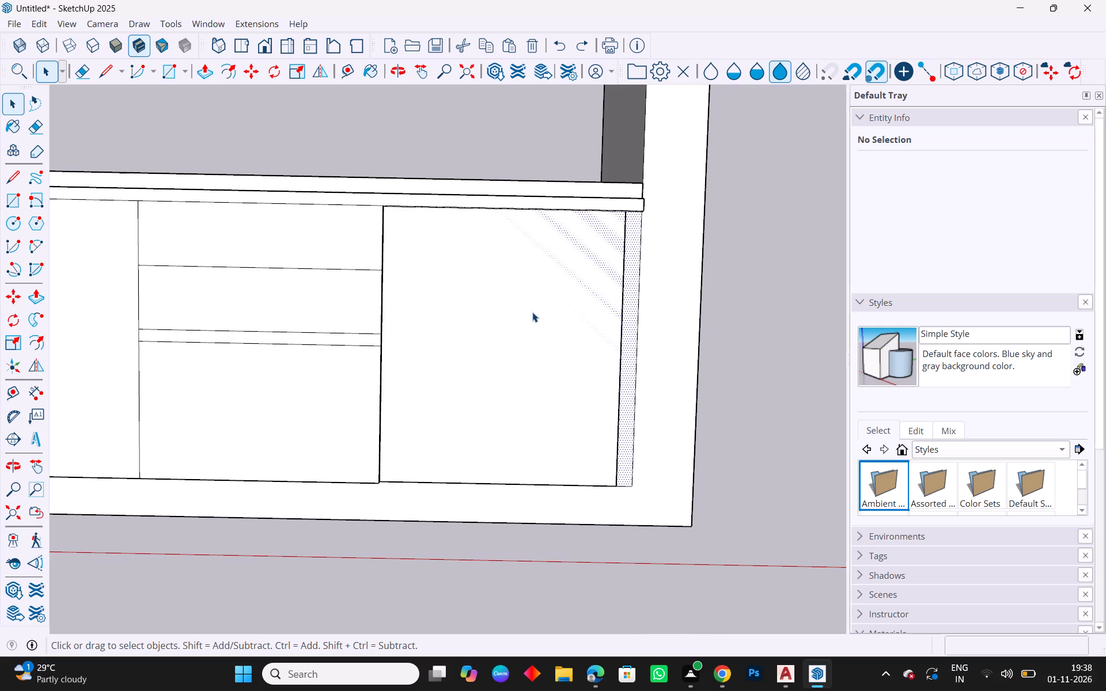
key(Delete)
middle_drag(588, 336, 582, 343)
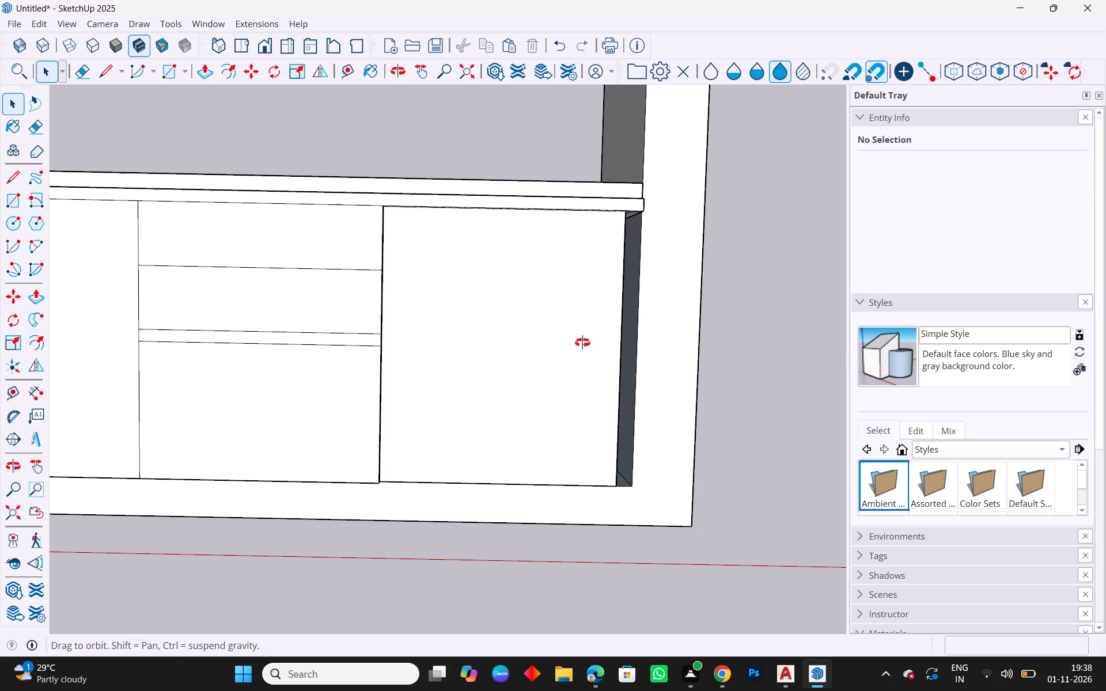
middle_drag(582, 343, 551, 362)
click(550, 362)
key(Delete)
Make a group from the large inner back face of the opened end base cabinet.
middle_drag(551, 378, 513, 310)
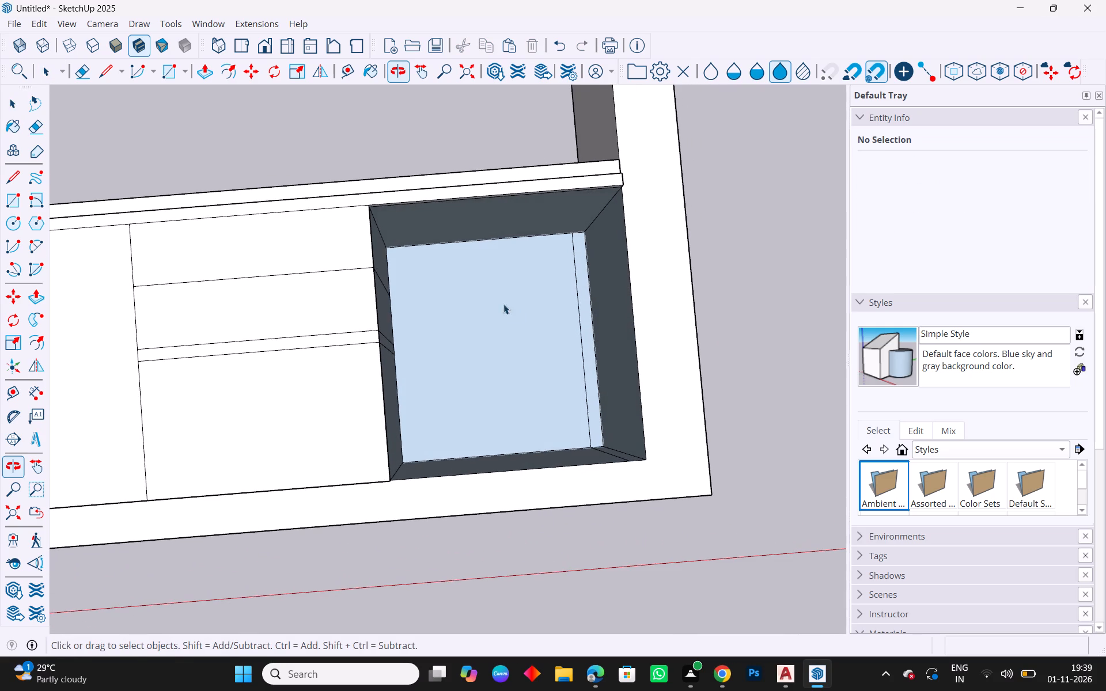
click(487, 301)
right_click(487, 301)
click(530, 401)
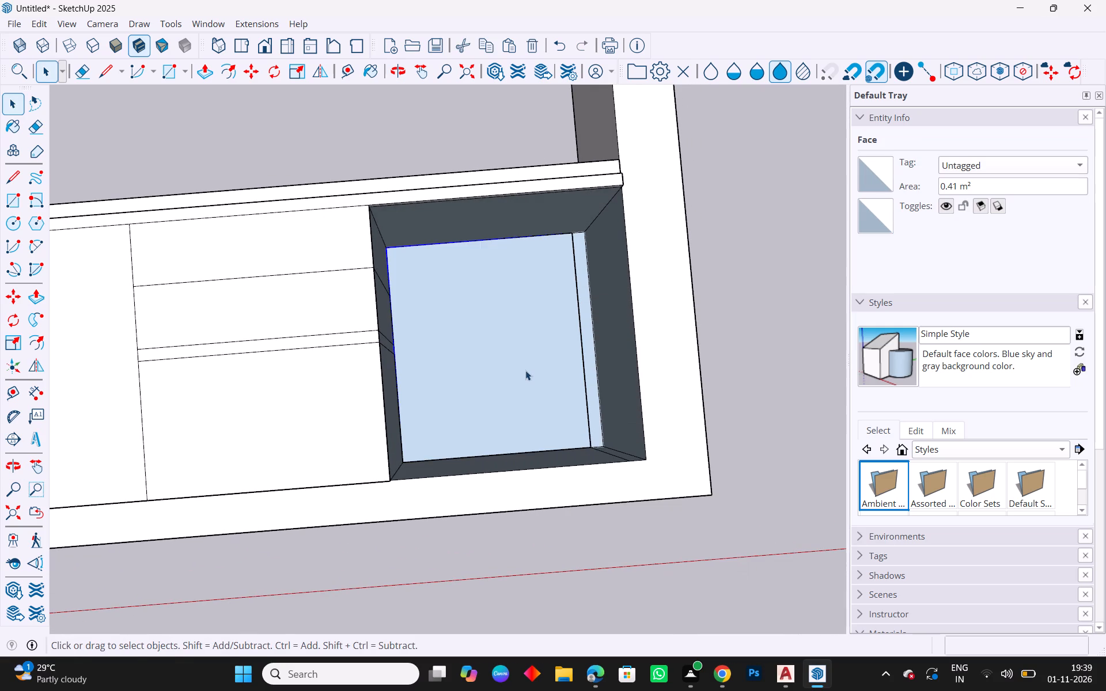
Push/Pull the grouped back face forward 0.62 m inside its group, flush with the drawer unit's fronts.
double_click(525, 370)
key(p)
click(526, 370)
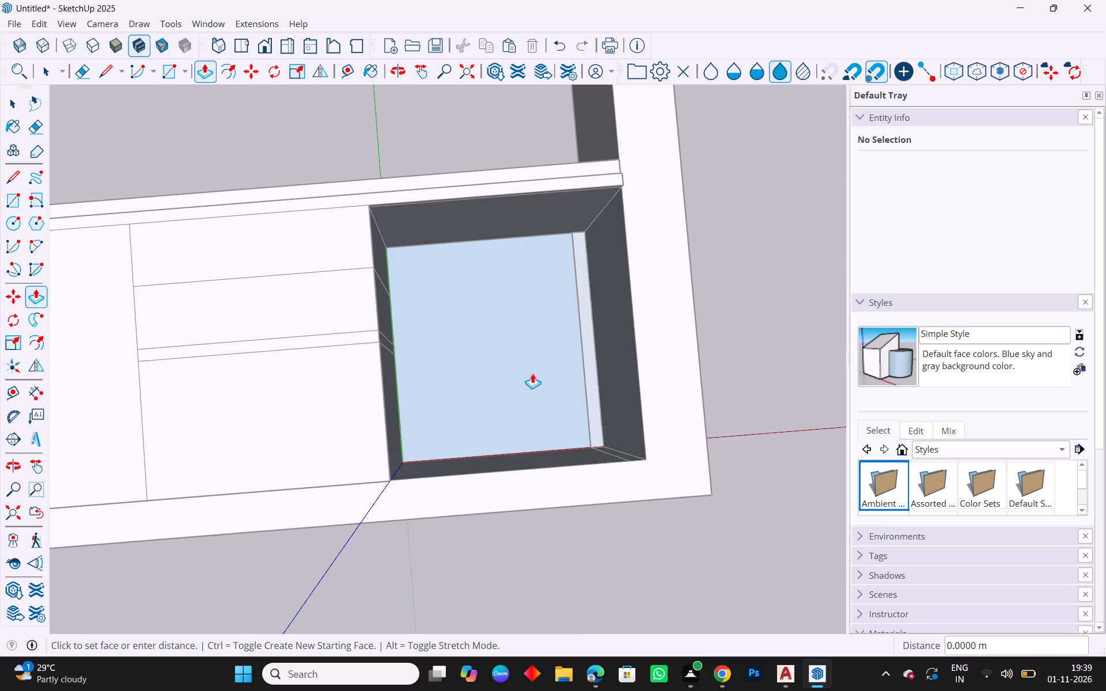
click(392, 480)
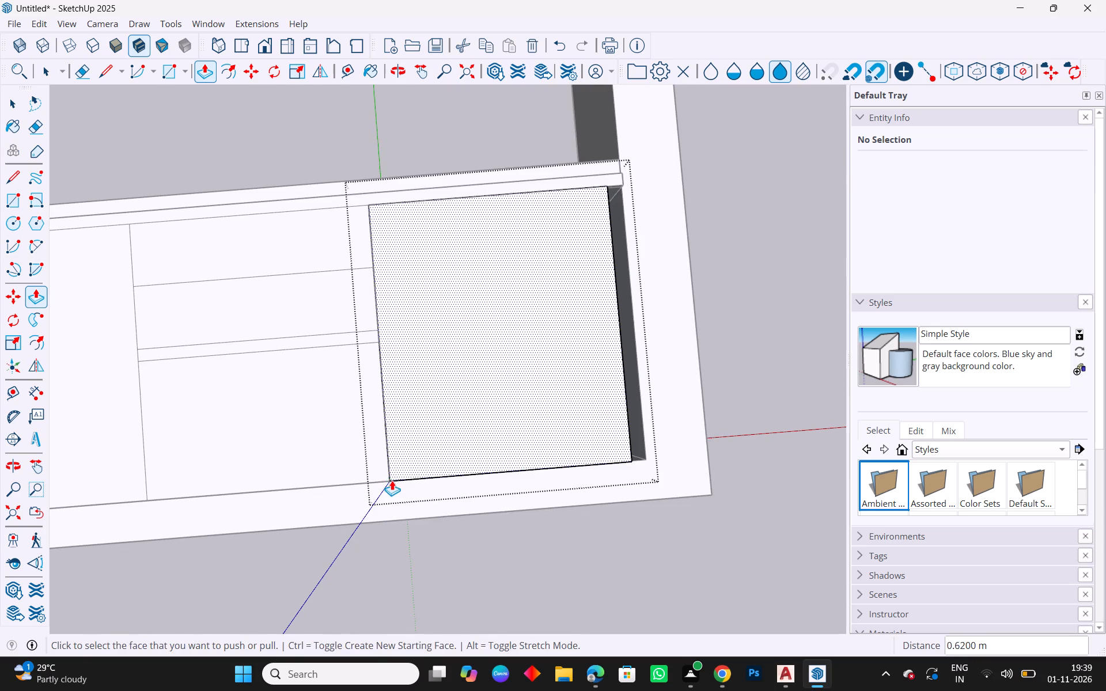
Push/Pull the end cabinet's side face outward 0.04 m to meet the side wall, and leave the group.
middle_drag(639, 447, 483, 191)
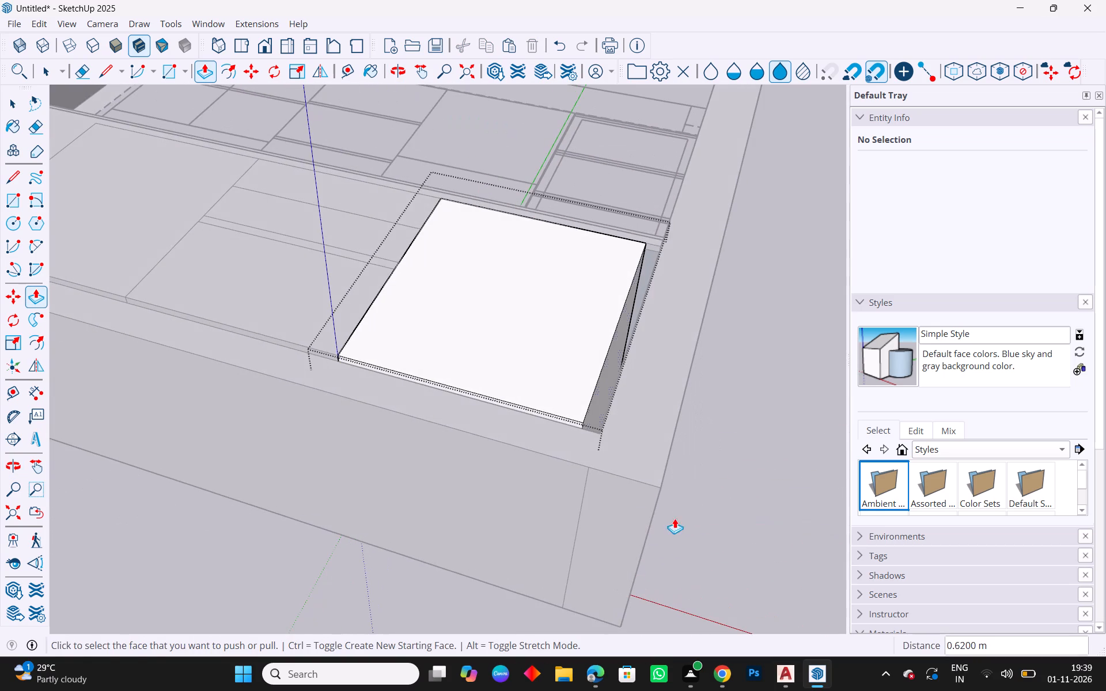
scroll(608, 461, up, 5)
middle_drag(612, 466, 346, 499)
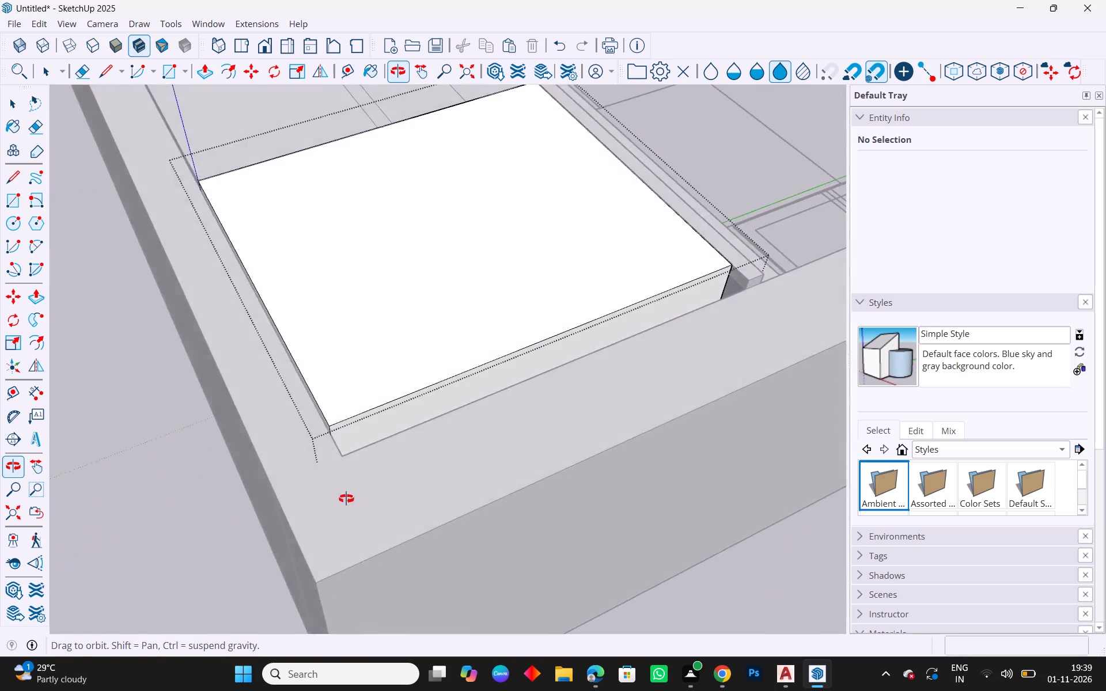
middle_drag(346, 499, 247, 530)
scroll(268, 439, up, 4)
click(282, 430)
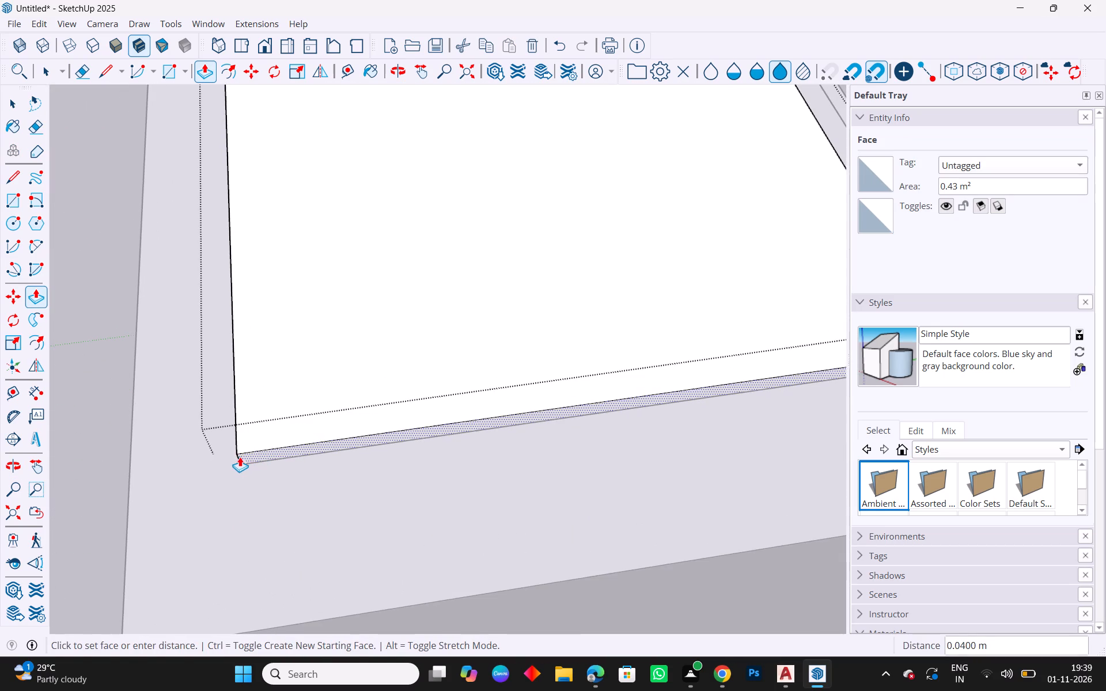
click(238, 457)
scroll(269, 455, up, 14)
drag(232, 450, 244, 461)
drag(201, 449, 225, 495)
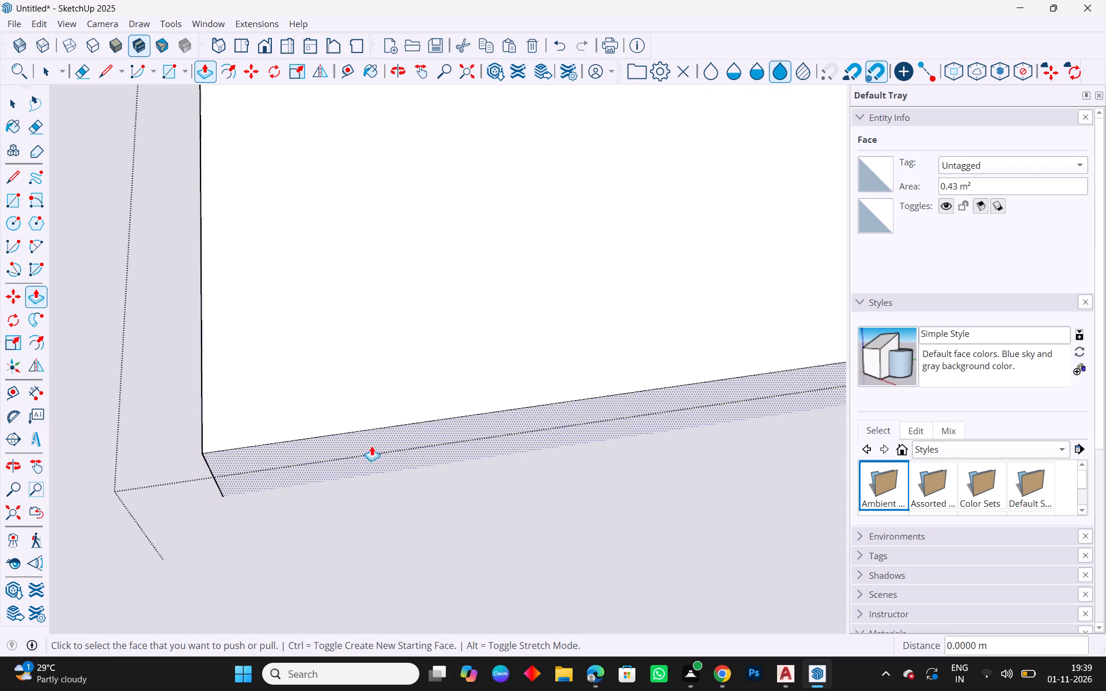
key(Escape)
scroll(401, 448, down, 20)
scroll(401, 448, down, 8)
middle_drag(431, 572, 578, 597)
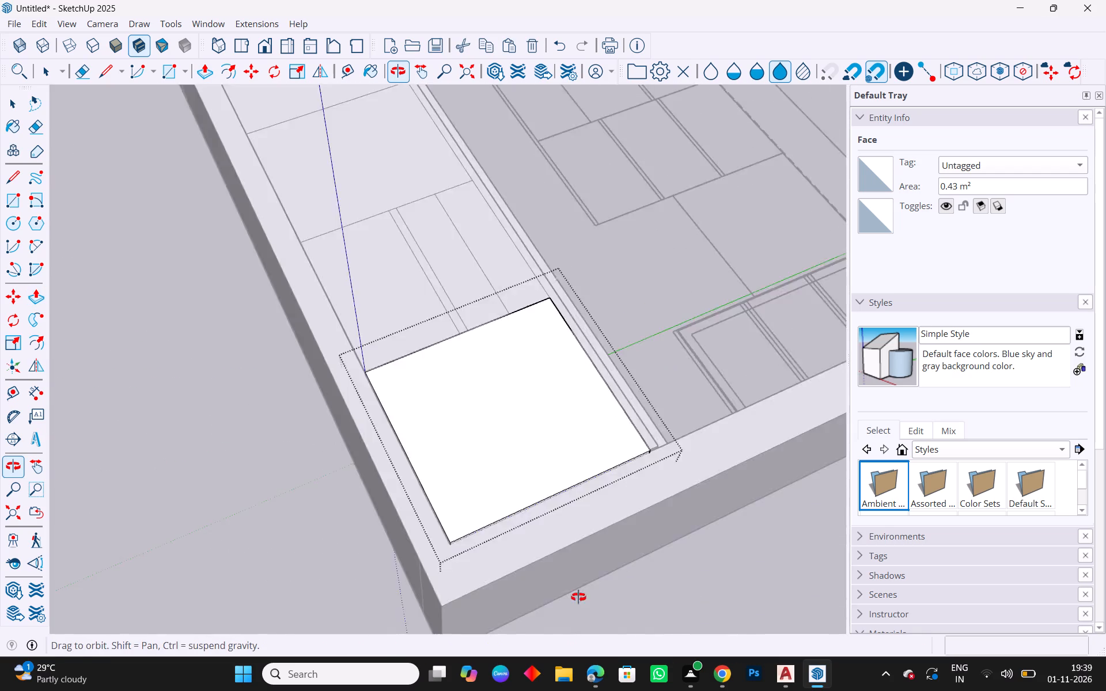
middle_drag(578, 597, 888, 597)
key(Escape)
key(space)
click(517, 524)
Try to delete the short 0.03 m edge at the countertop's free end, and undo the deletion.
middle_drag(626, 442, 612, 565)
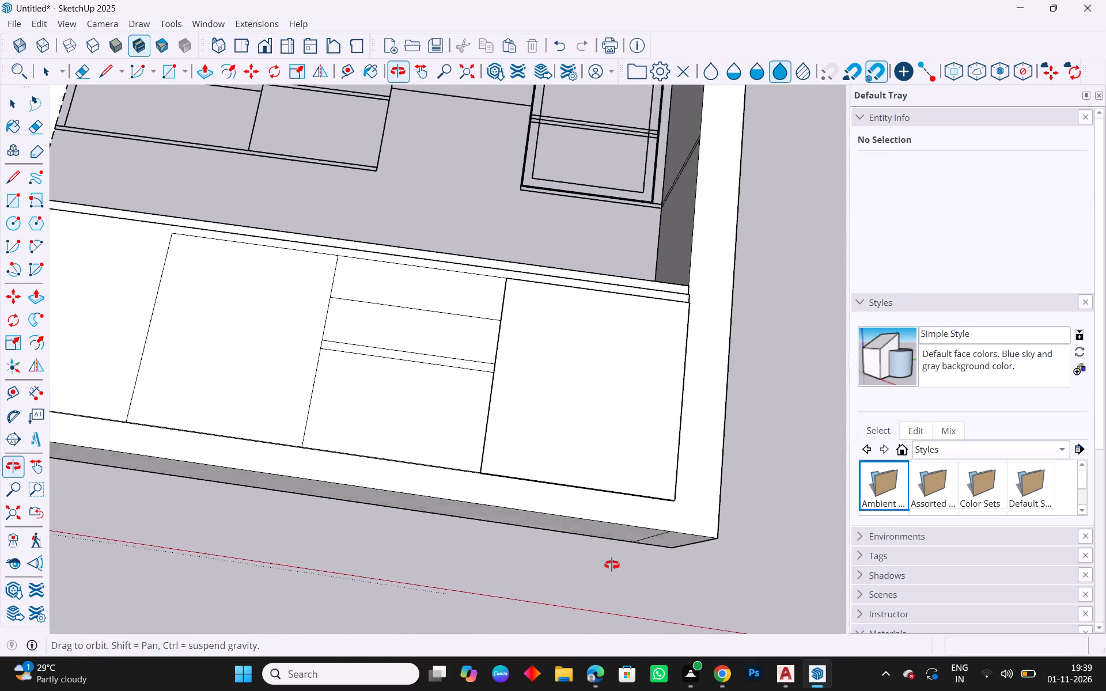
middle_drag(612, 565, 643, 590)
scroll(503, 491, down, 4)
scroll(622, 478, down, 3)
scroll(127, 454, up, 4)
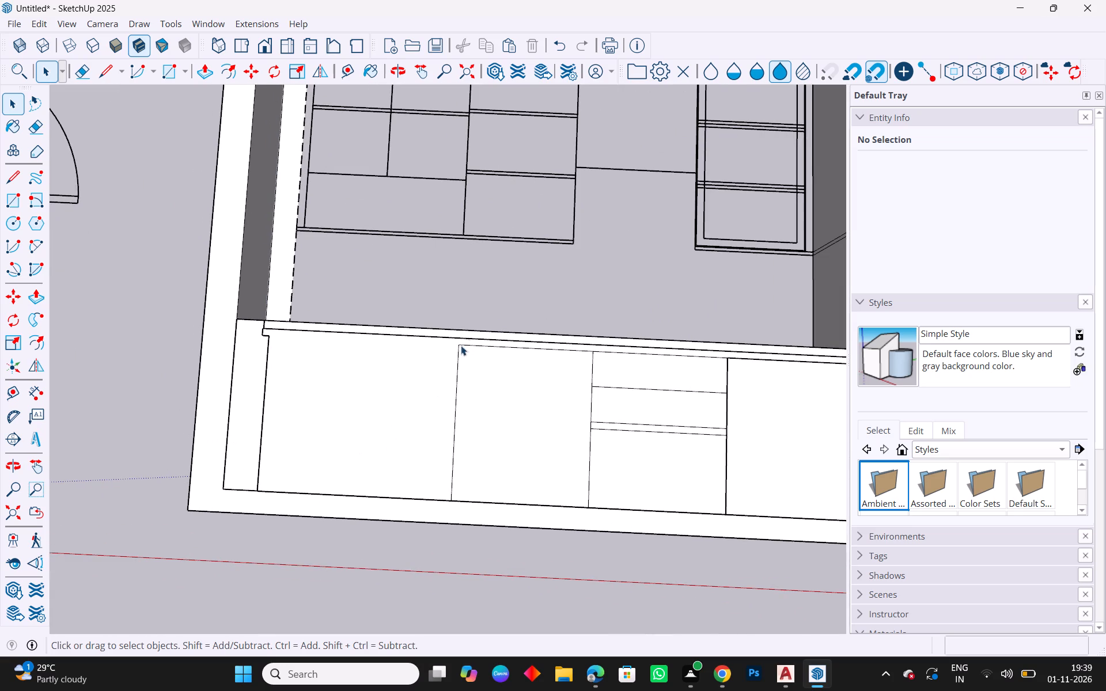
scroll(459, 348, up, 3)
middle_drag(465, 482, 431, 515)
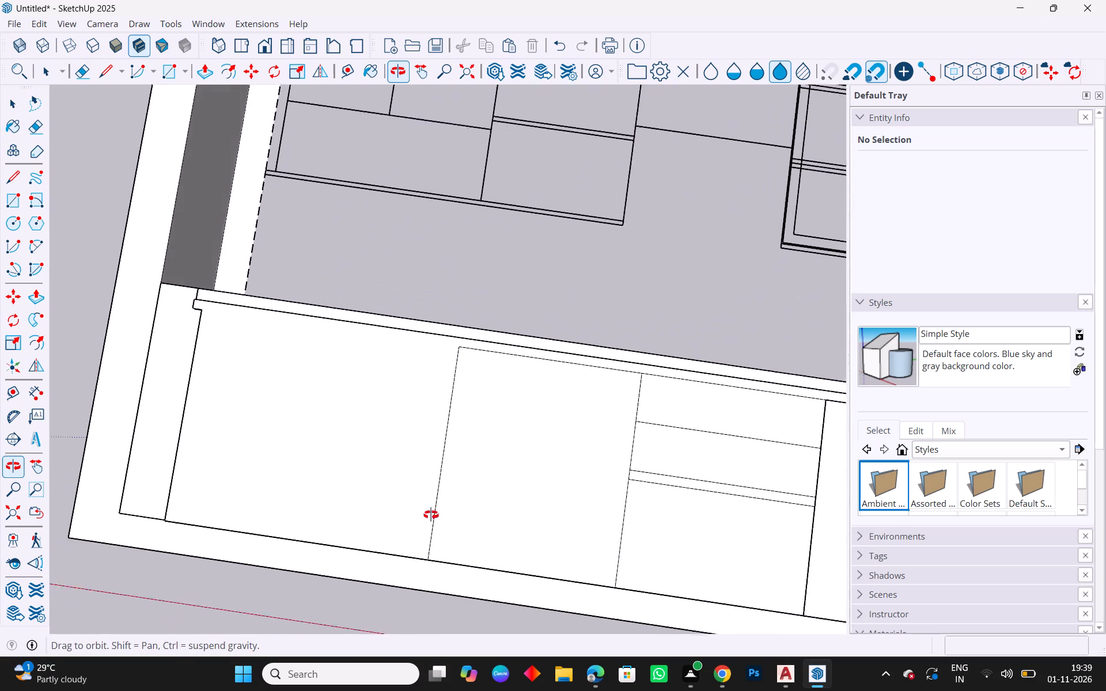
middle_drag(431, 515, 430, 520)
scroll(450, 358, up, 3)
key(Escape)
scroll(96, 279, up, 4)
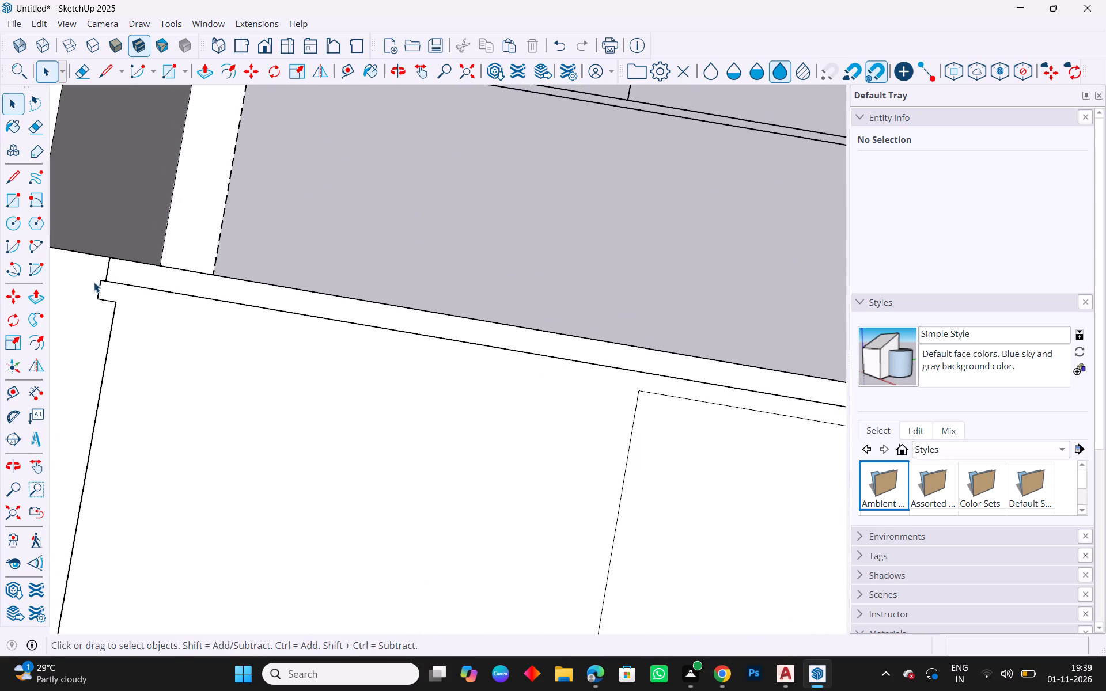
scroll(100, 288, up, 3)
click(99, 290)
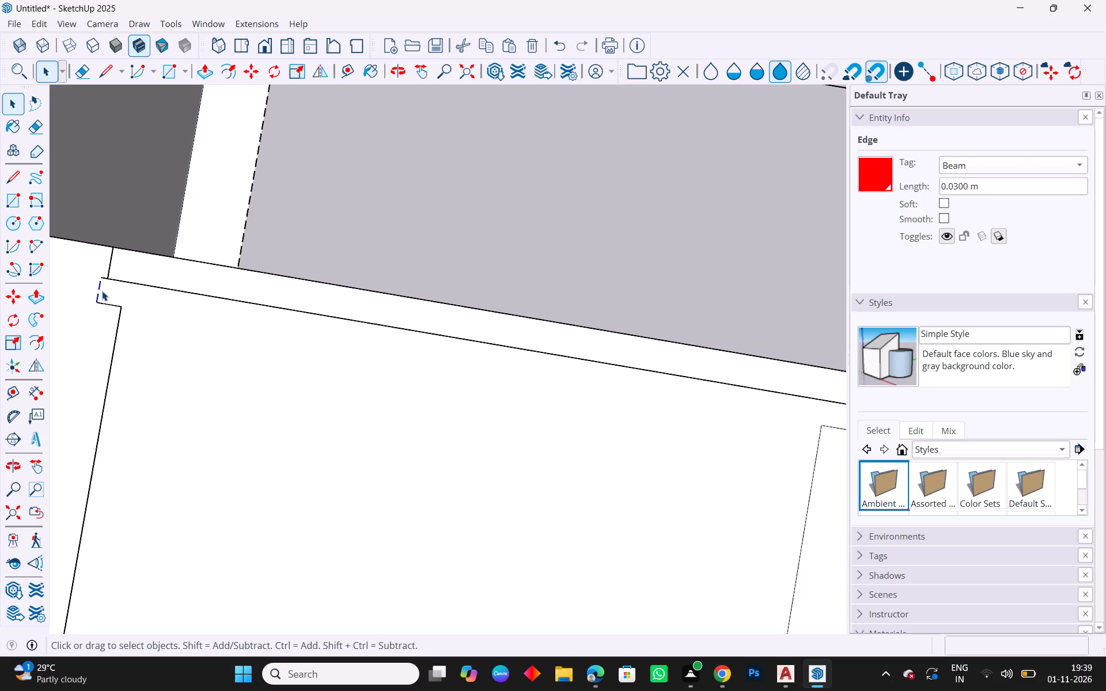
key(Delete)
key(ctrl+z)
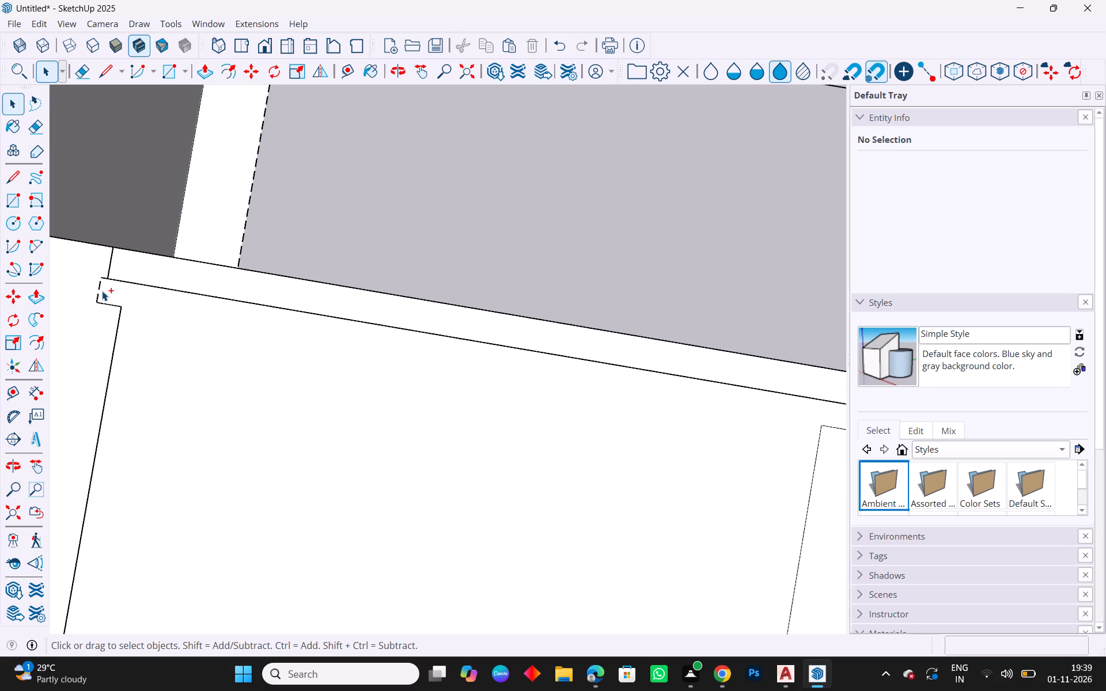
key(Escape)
Draw a line from the midpoint of the wide base cabinet front's bottom edge up to the countertop's underside, splitting the front in two.
scroll(196, 302, down, 12)
key(Escape)
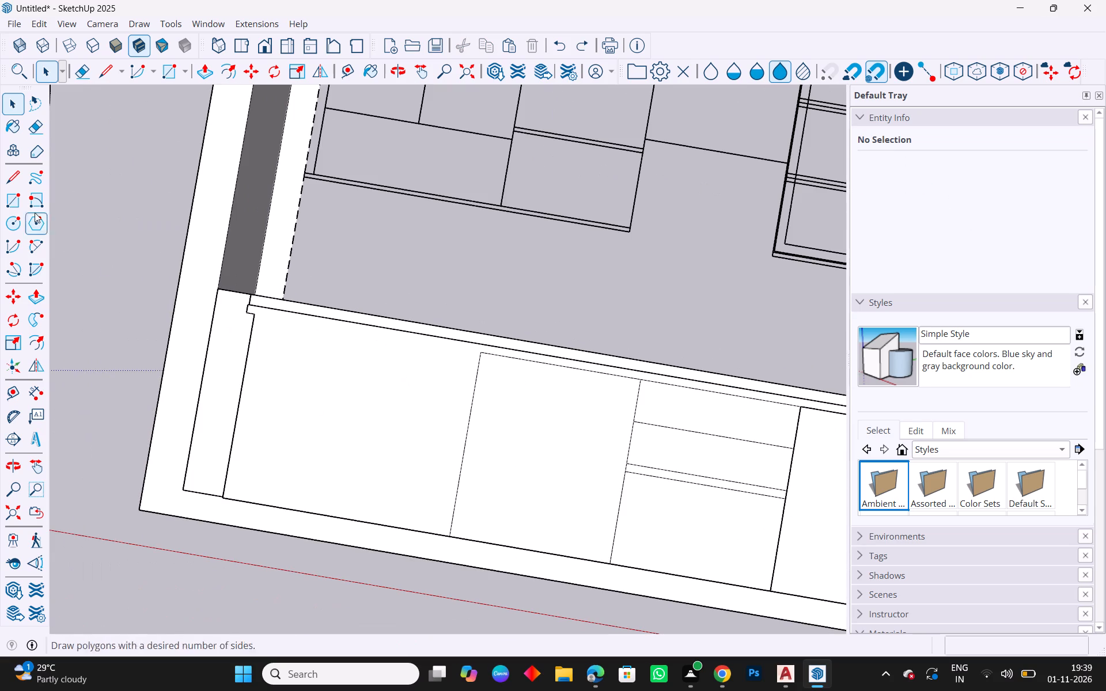
click(17, 186)
drag(333, 519, 343, 511)
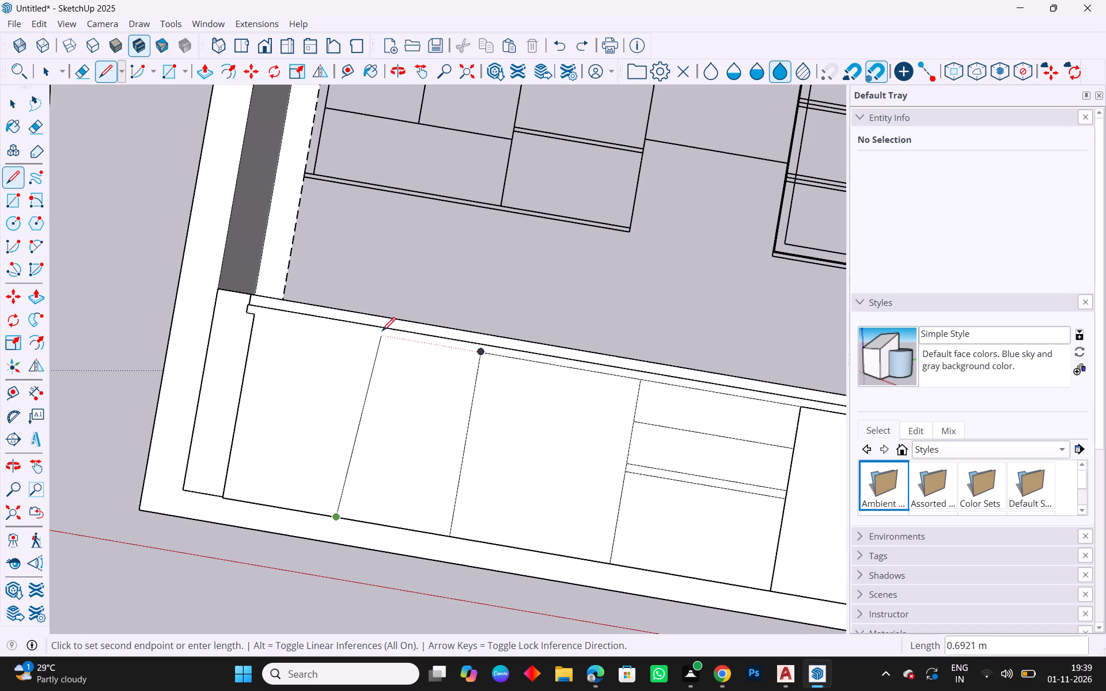
click(371, 329)
key(Escape)
key(space)
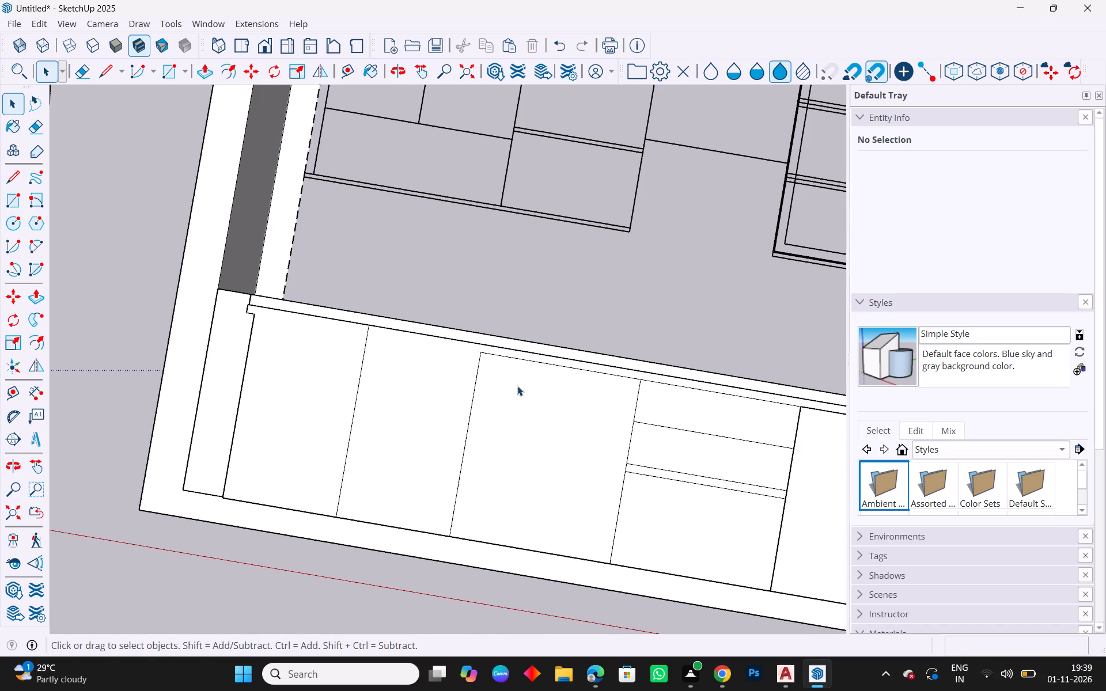
Draw a 0.03 m line from the upper corner of the adjoining cabinet front, beside the wide one, up to the countertop's underside.
right_click(482, 362)
key(Escape)
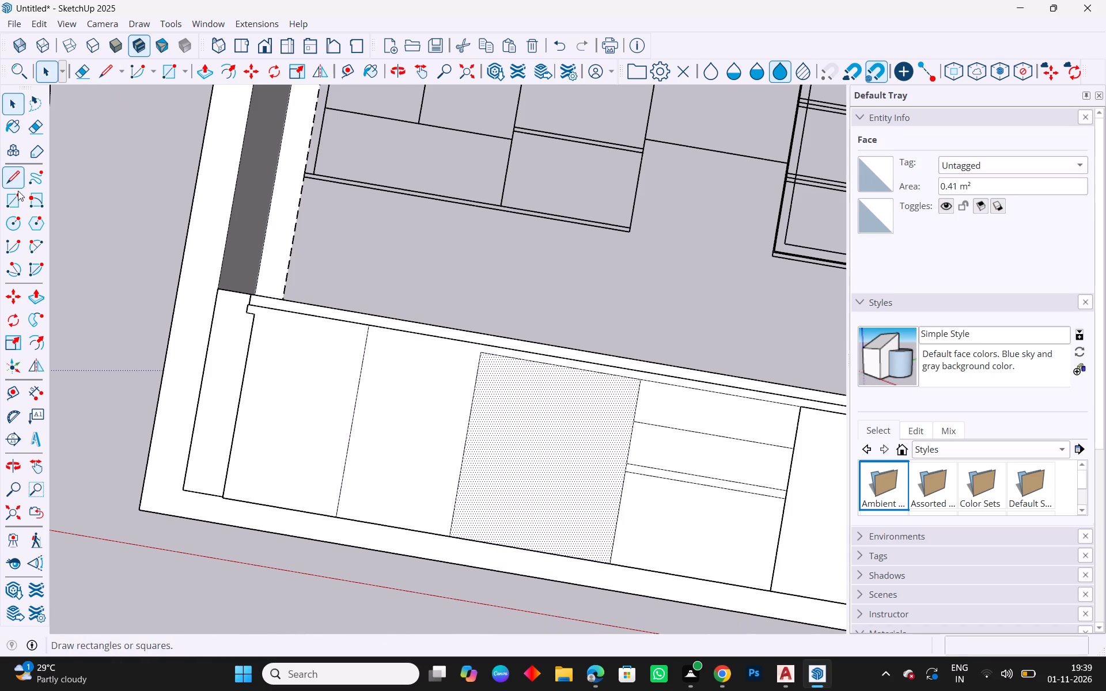
click(21, 168)
click(482, 352)
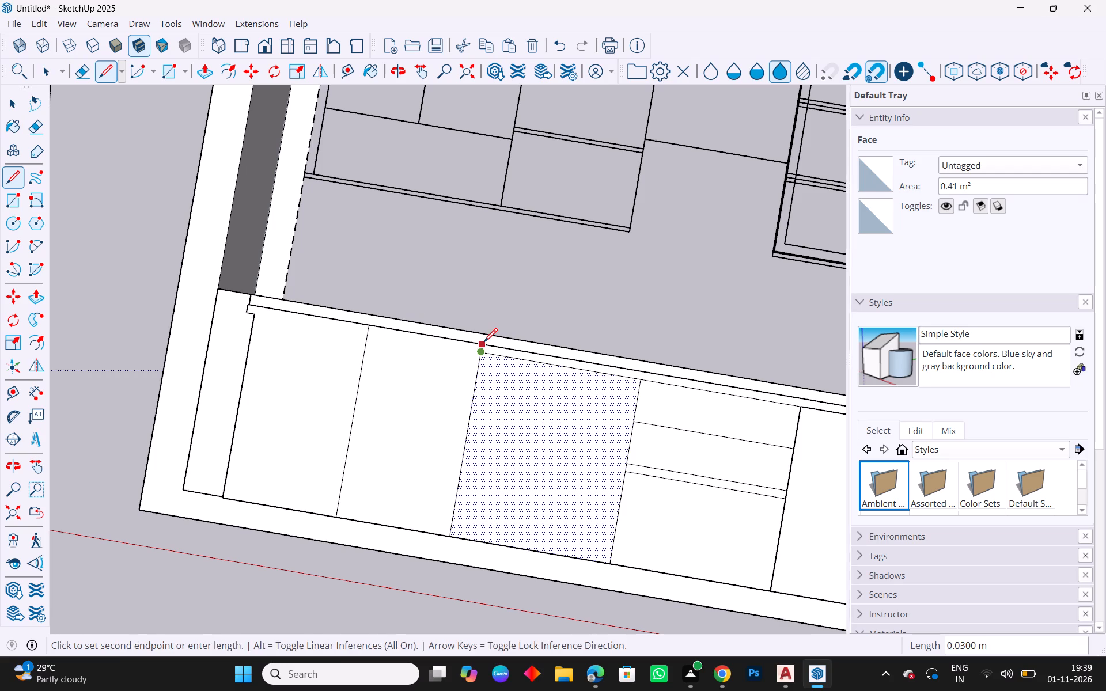
click(484, 343)
key(Escape)
key(space)
key(Escape)
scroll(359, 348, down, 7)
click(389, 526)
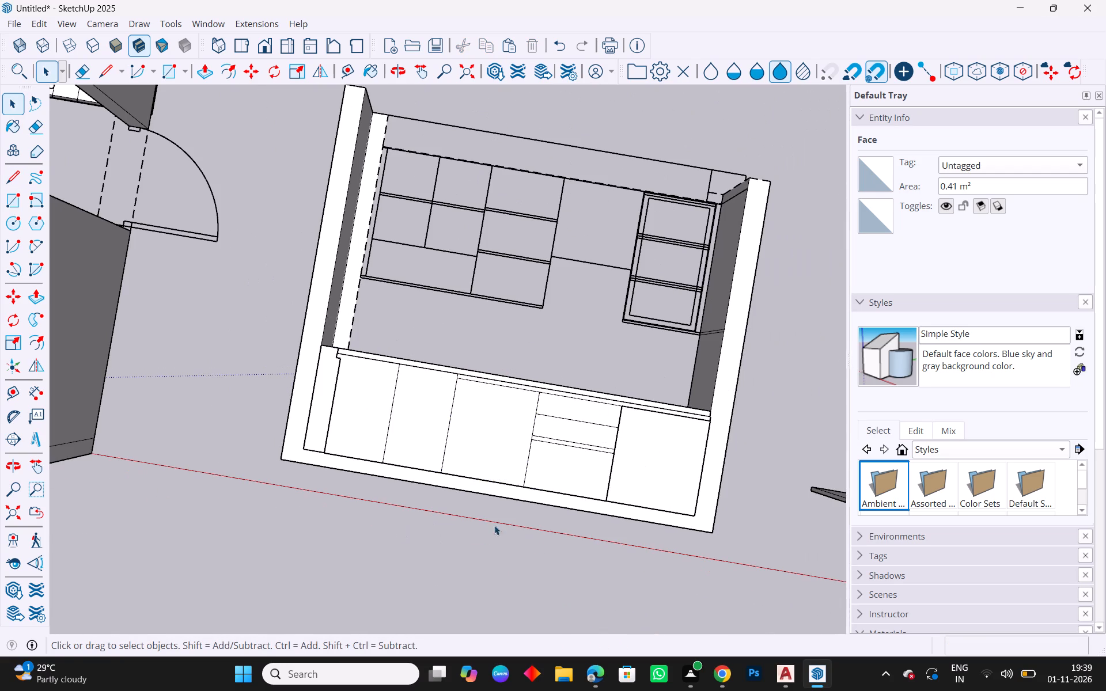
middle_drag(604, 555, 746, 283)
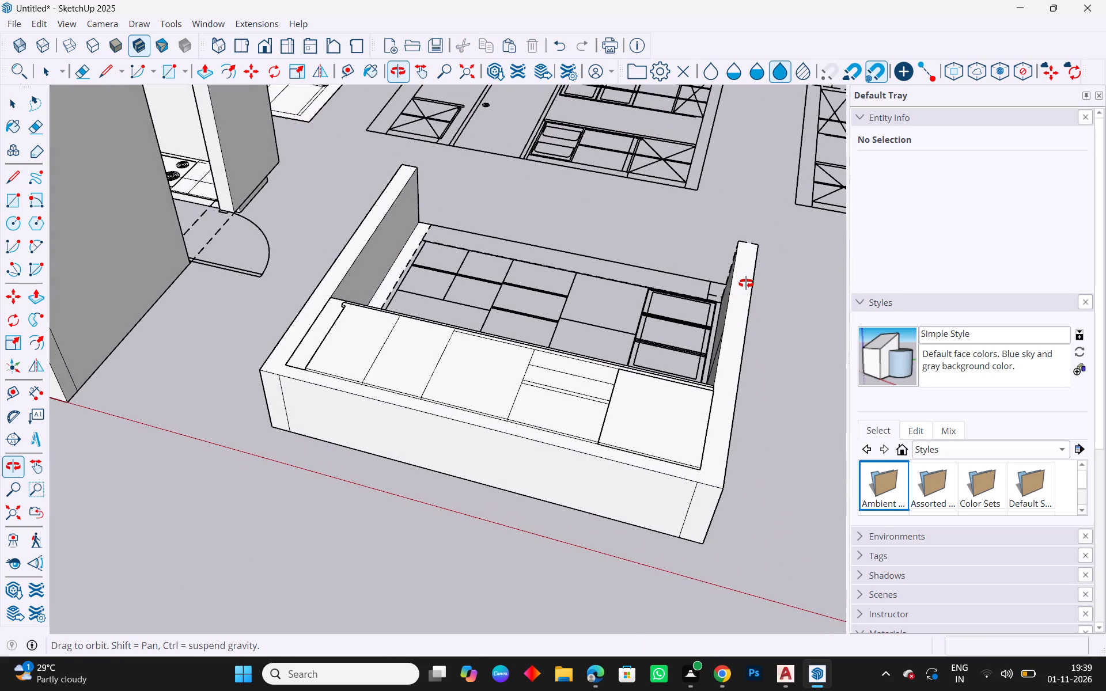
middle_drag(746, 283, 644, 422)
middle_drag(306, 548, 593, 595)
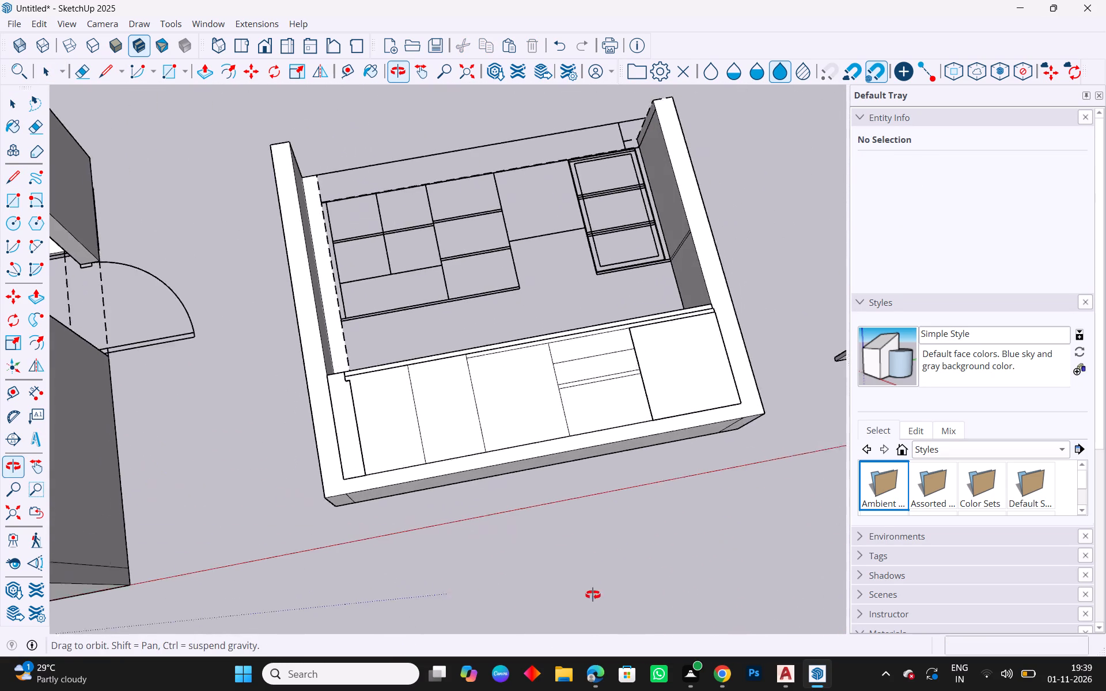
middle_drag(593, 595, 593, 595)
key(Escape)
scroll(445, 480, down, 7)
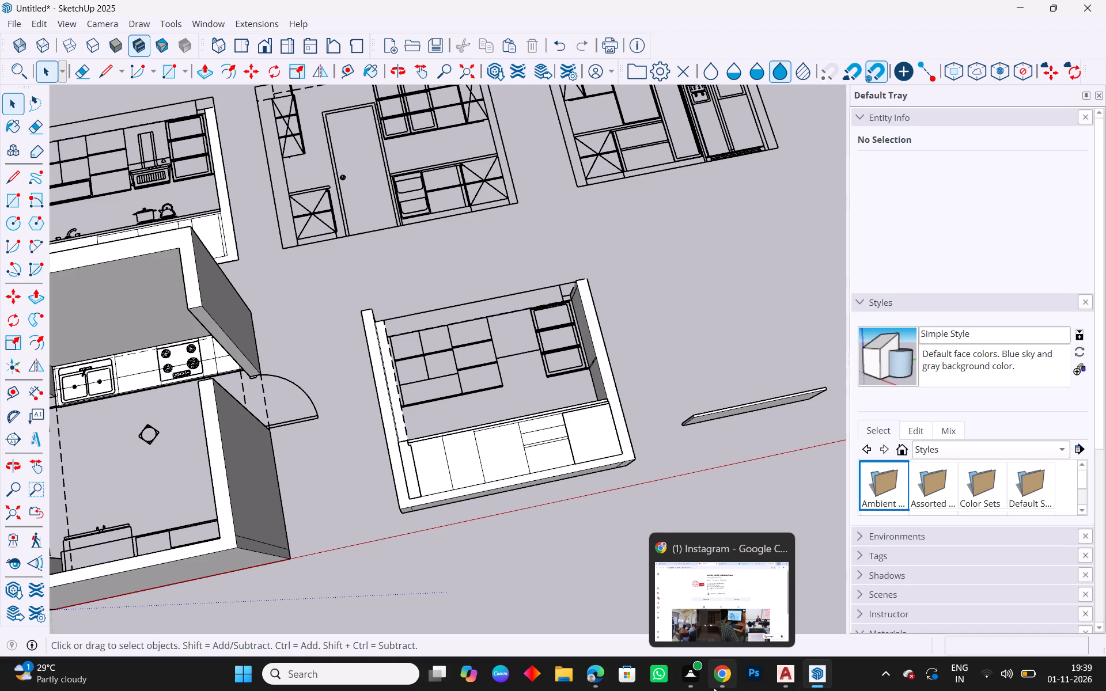
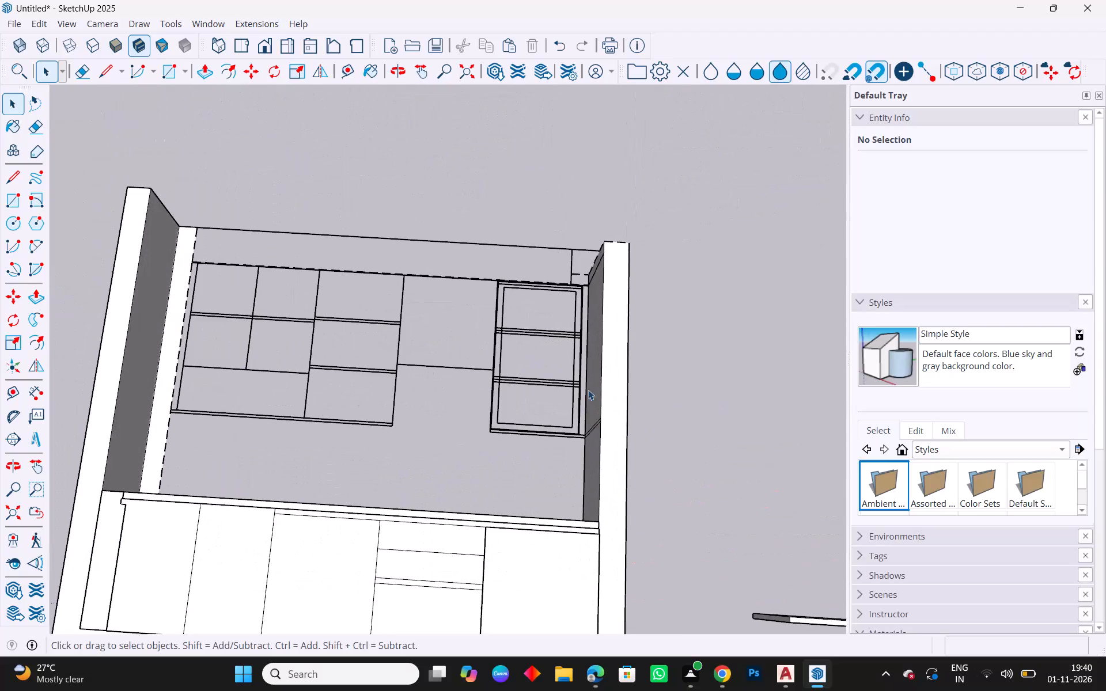
Examine the separate kitchen elevation's side walls, upper shelves and base cabinets, and its place among the plan and other elevations.
middle_drag(604, 468, 674, 515)
scroll(579, 440, up, 1)
scroll(487, 375, down, 10)
middle_drag(680, 436, 680, 436)
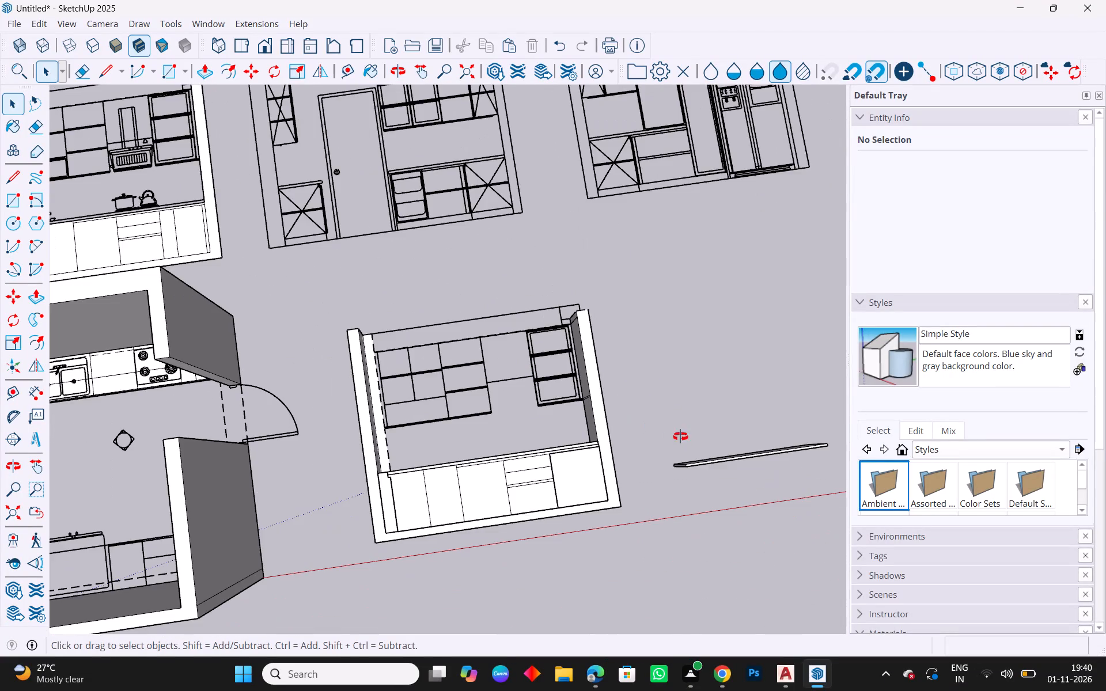
middle_drag(680, 436, 626, 530)
scroll(569, 397, up, 10)
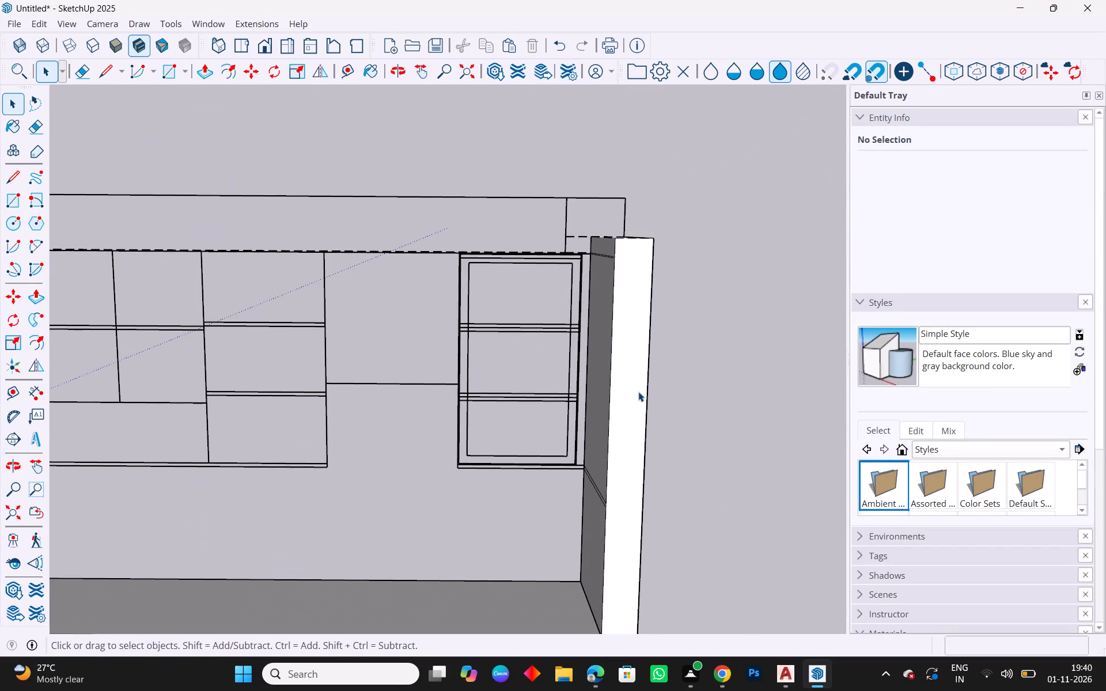
middle_drag(638, 391, 680, 377)
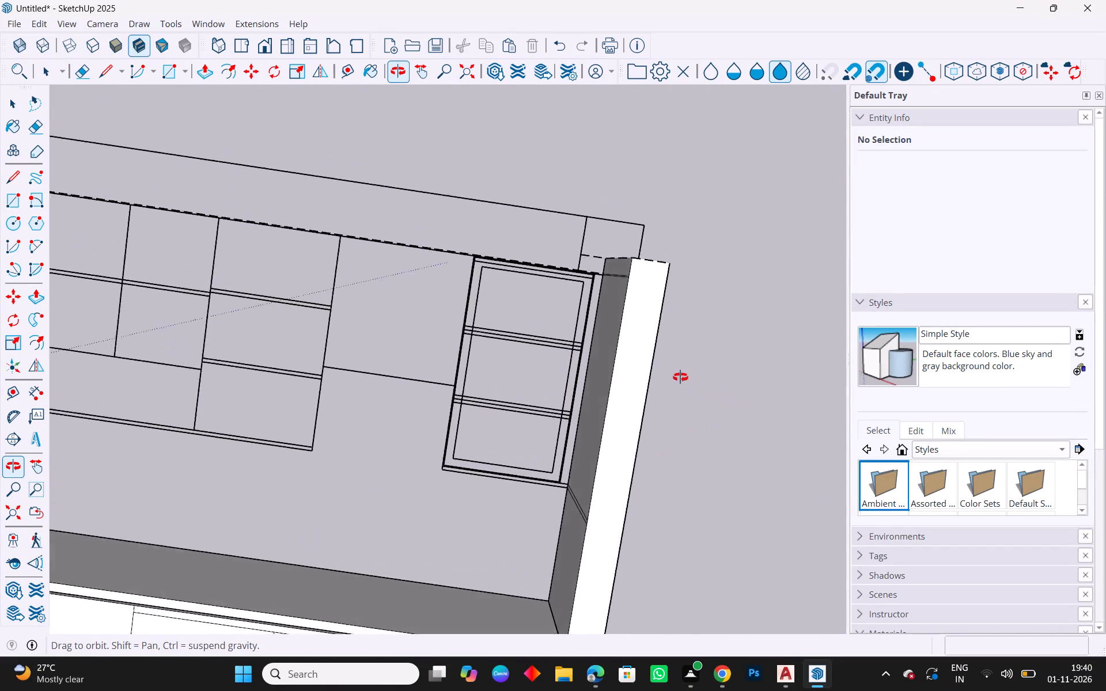
middle_drag(680, 377, 656, 377)
scroll(478, 480, up, 5)
scroll(576, 478, up, 7)
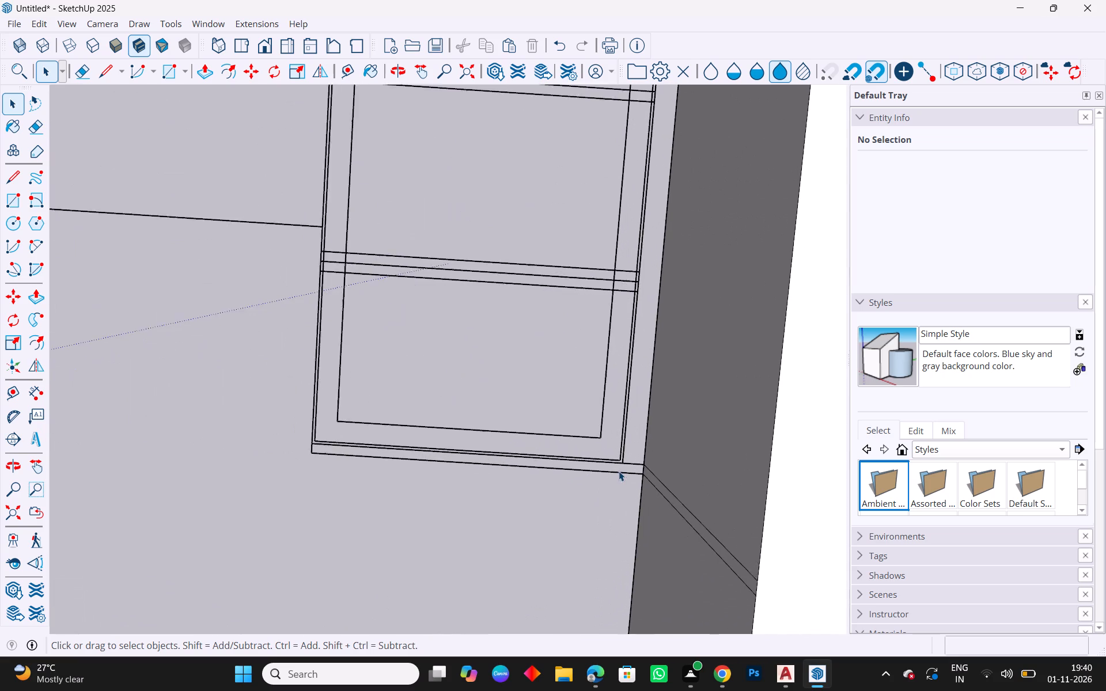
scroll(619, 471, up, 2)
scroll(584, 438, down, 14)
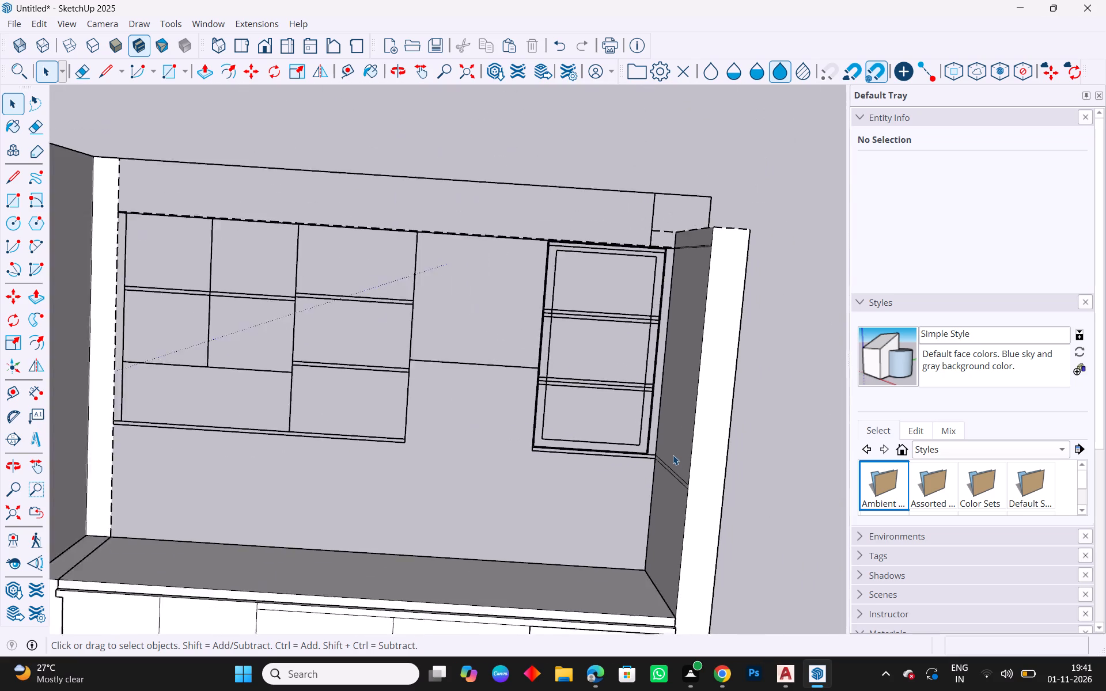
scroll(673, 455, down, 14)
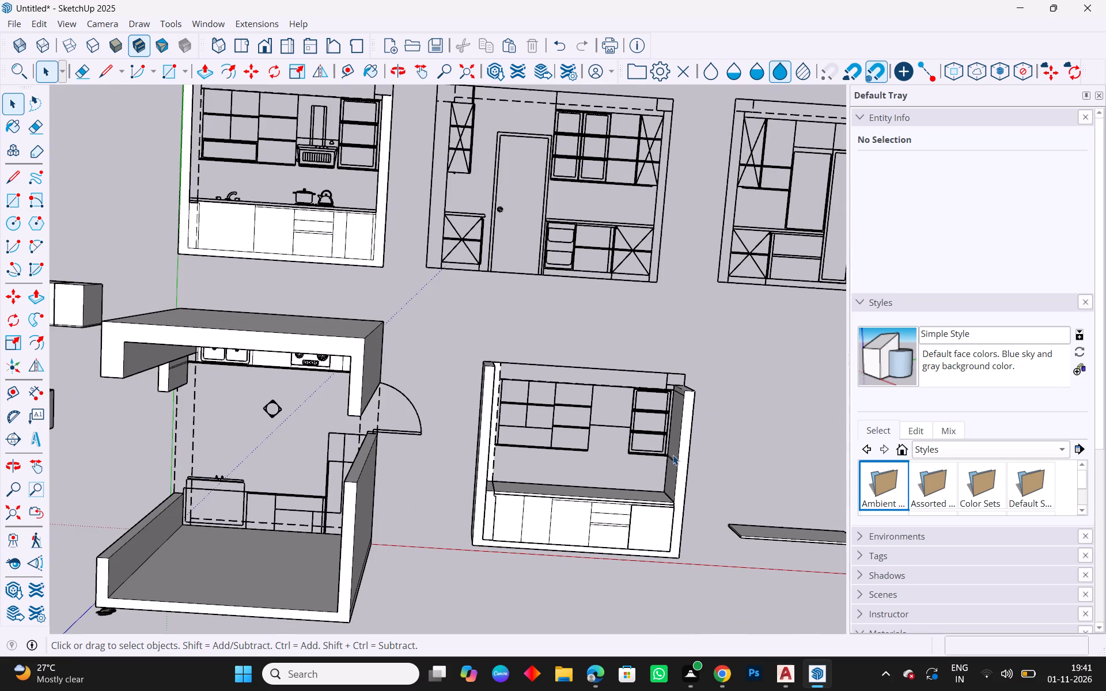
scroll(560, 261, down, 4)
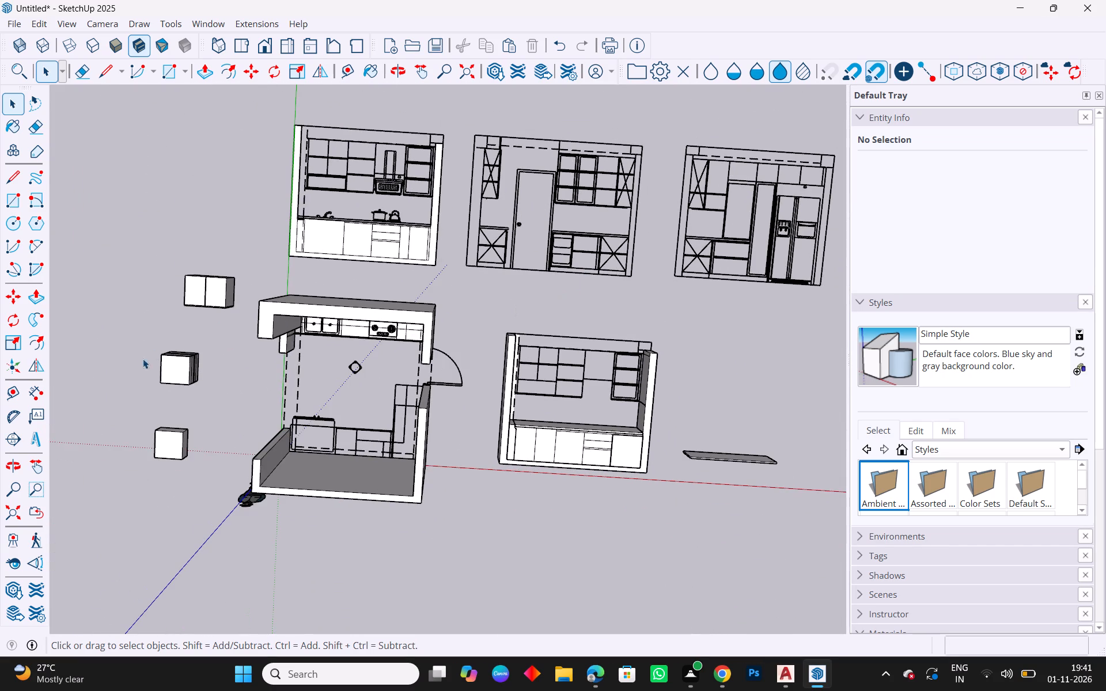
middle_drag(438, 394, 536, 301)
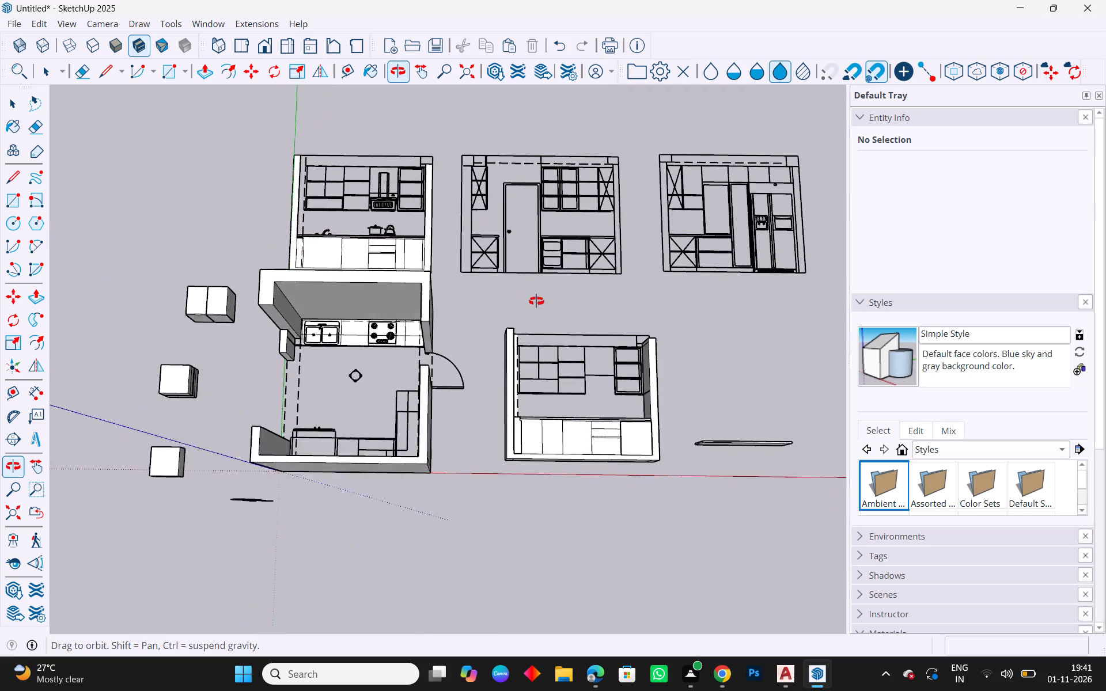
middle_drag(536, 301, 546, 304)
scroll(528, 458, up, 10)
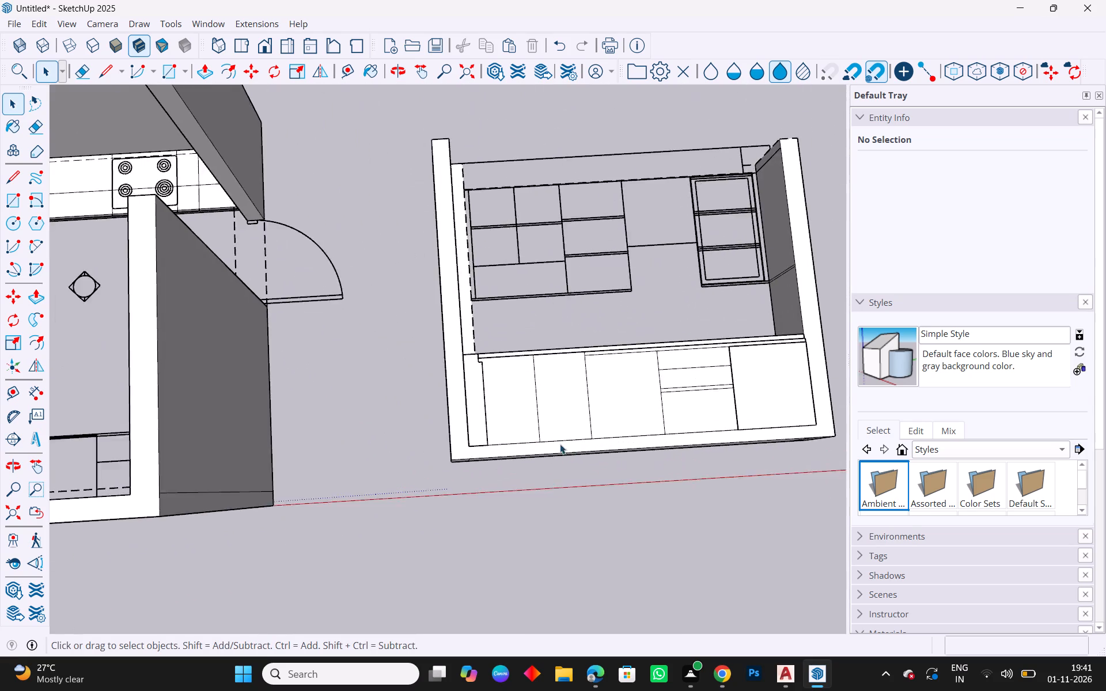
scroll(560, 444, up, 5)
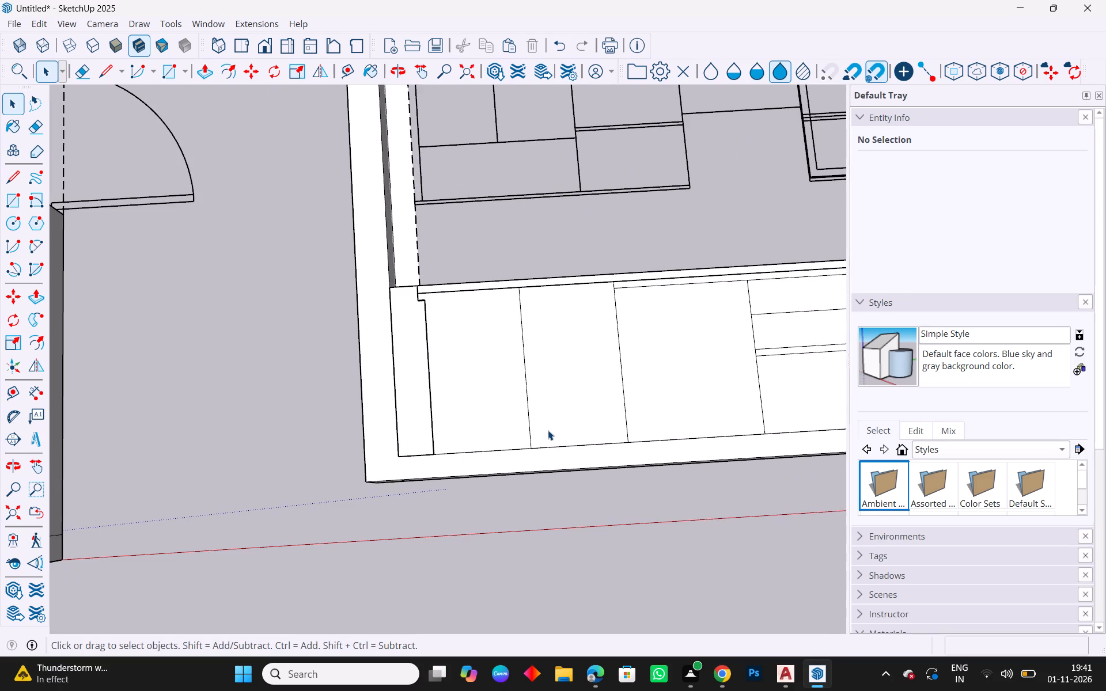
scroll(534, 367, up, 8)
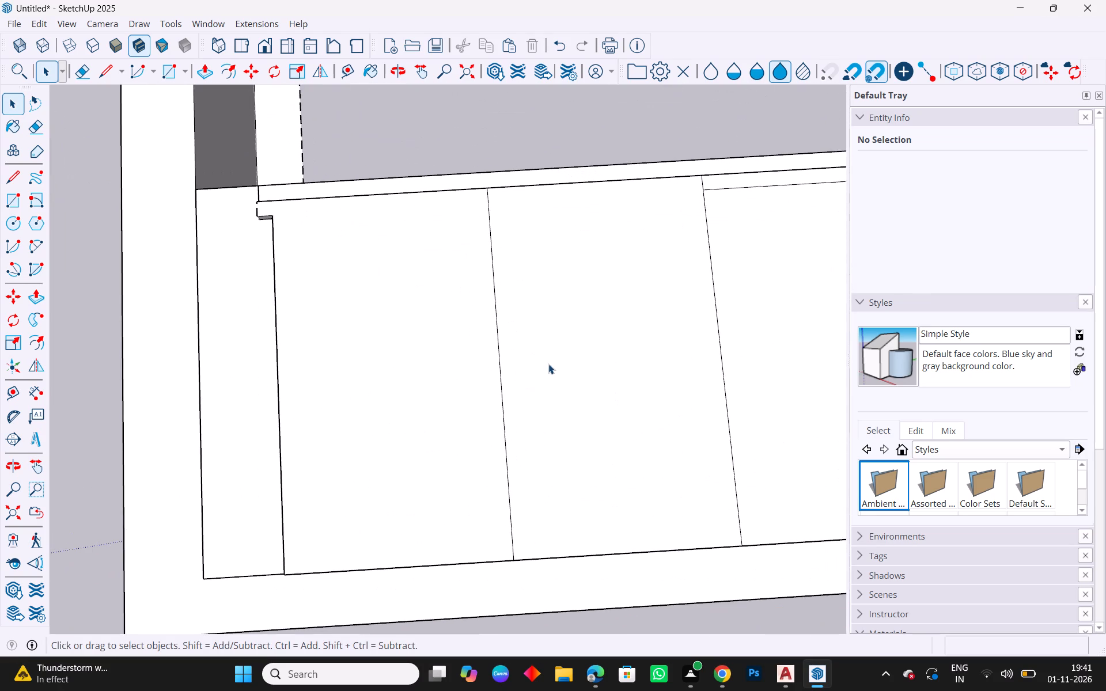
scroll(237, 223, down, 9)
middle_drag(396, 380, 399, 285)
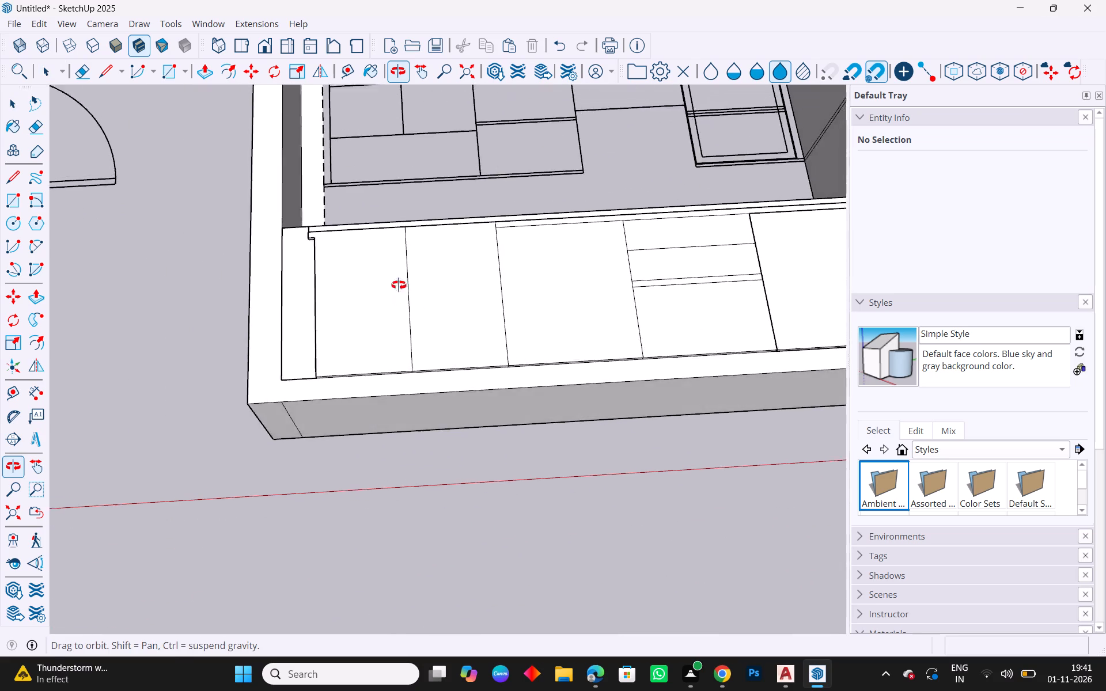
middle_drag(399, 285, 390, 404)
scroll(365, 378, up, 1)
scroll(306, 293, down, 13)
Make a group from all the geometry of the separate kitchen elevation with its side walls, shelves and base cabinets.
drag(641, 426, 428, 238)
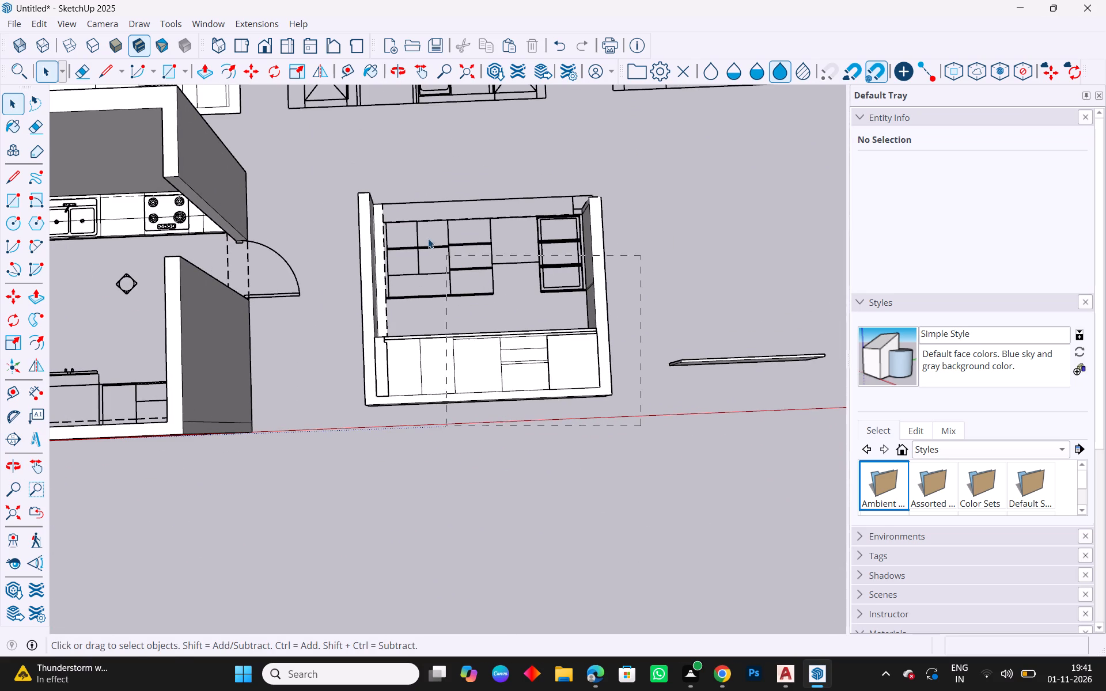
drag(428, 238, 322, 173)
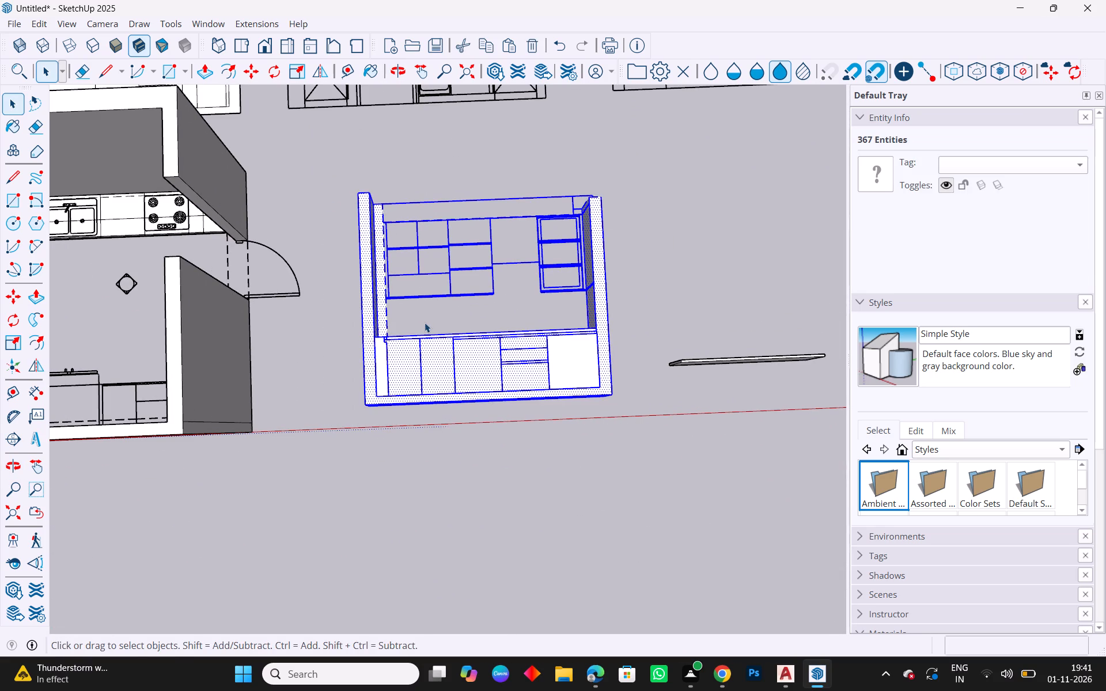
right_click(427, 321)
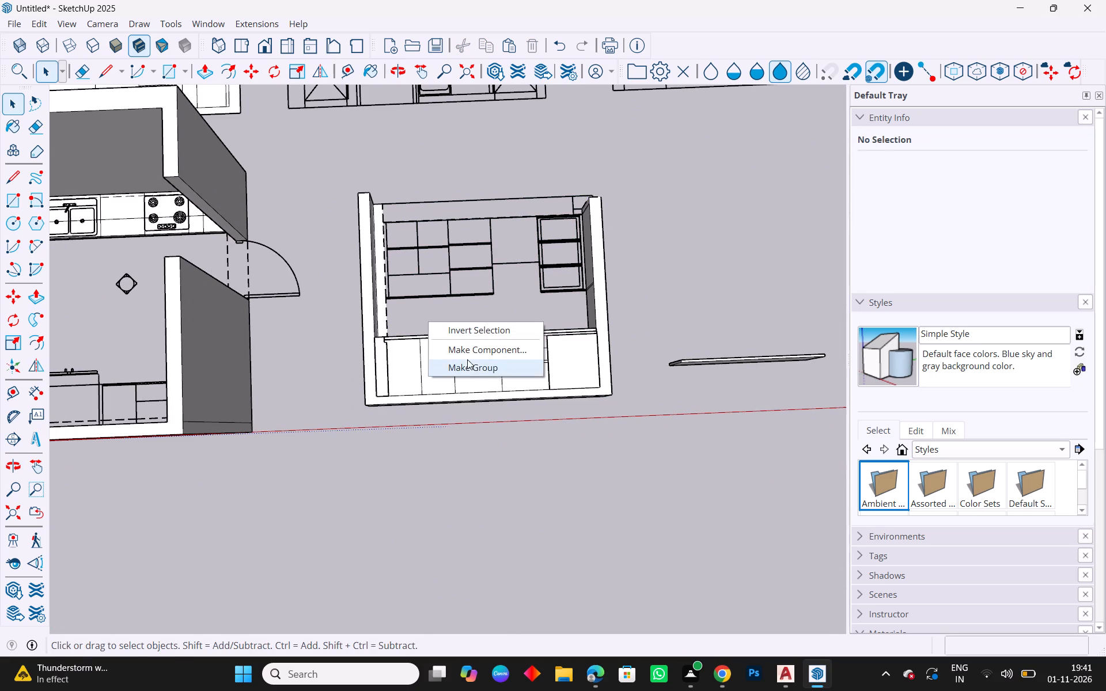
drag(631, 168, 337, 441)
right_click(454, 347)
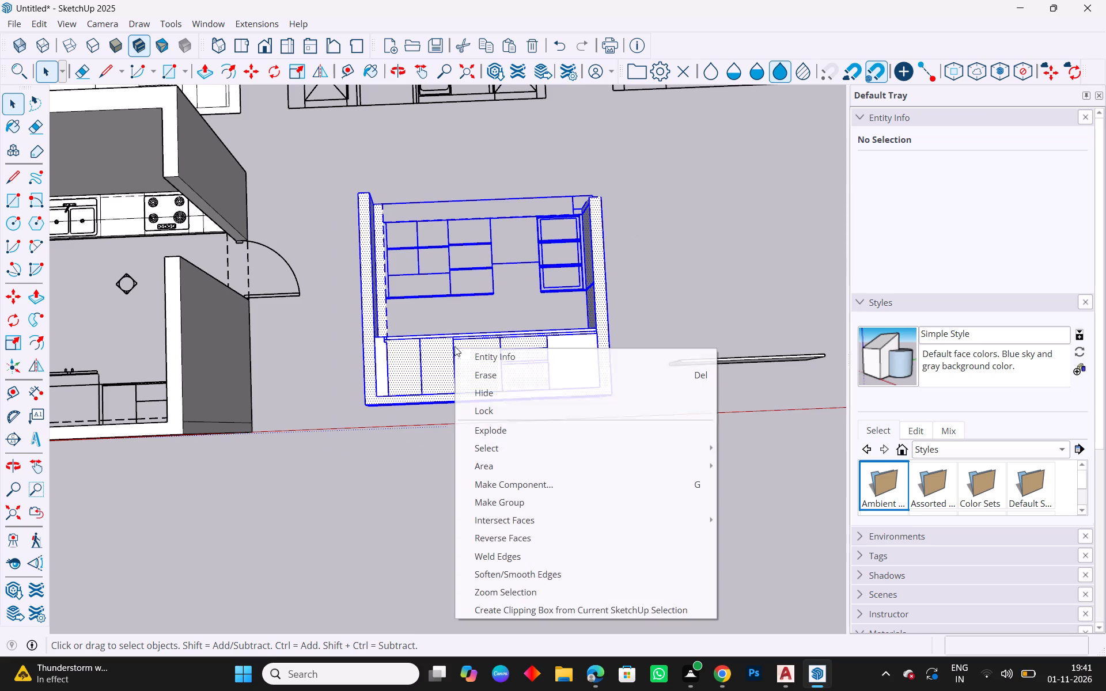
click(494, 500)
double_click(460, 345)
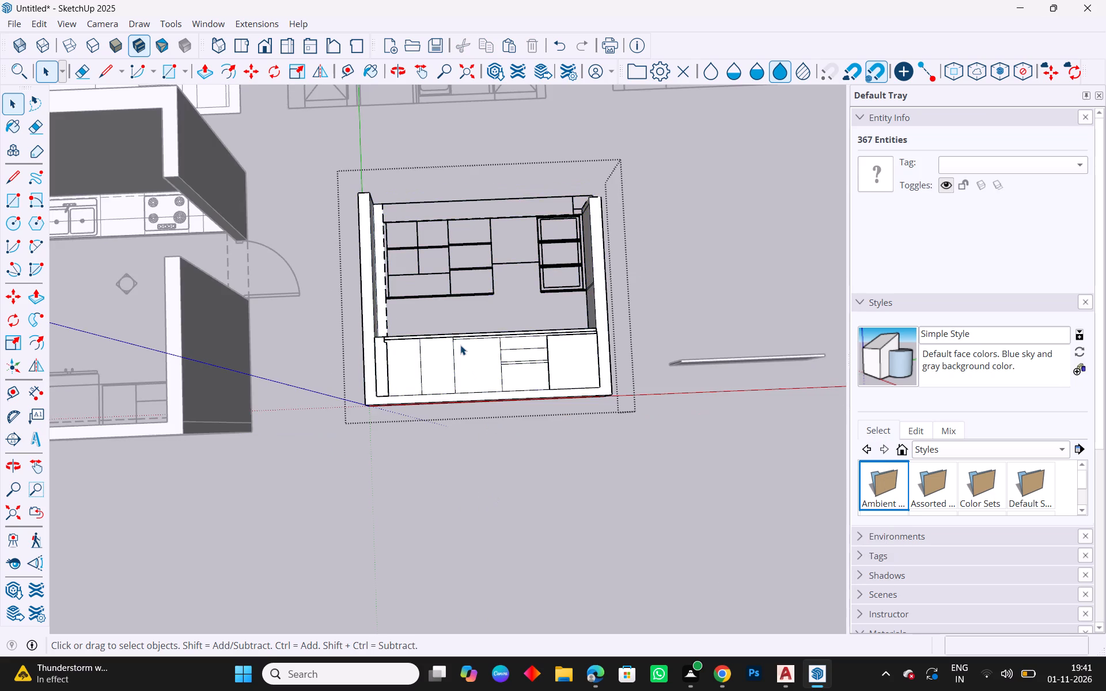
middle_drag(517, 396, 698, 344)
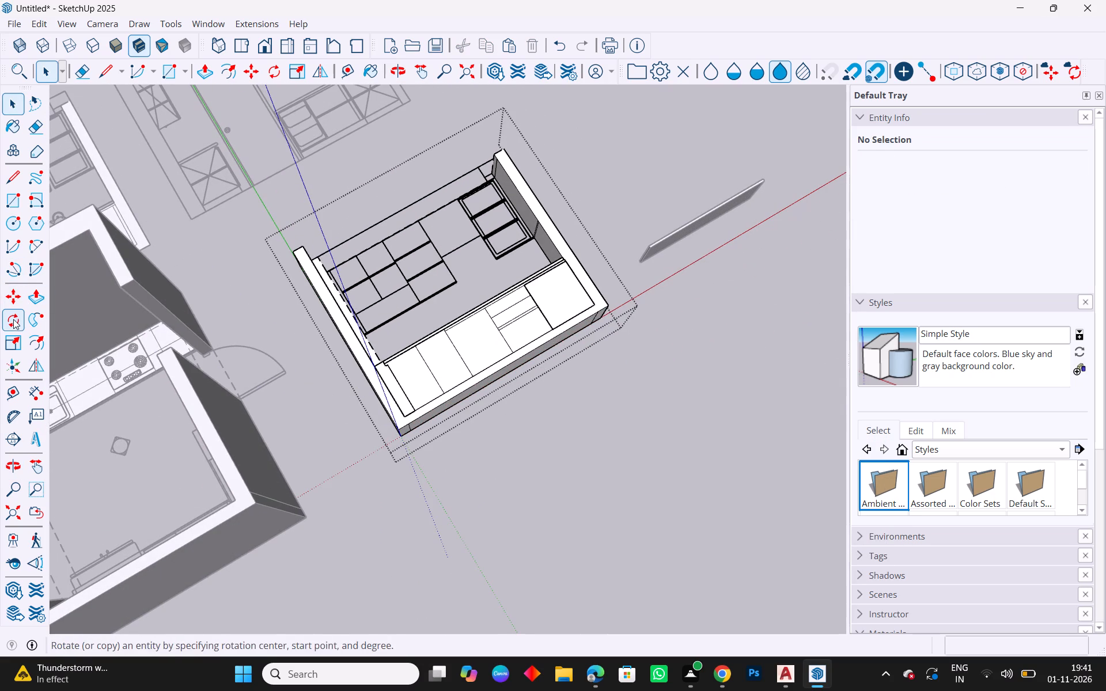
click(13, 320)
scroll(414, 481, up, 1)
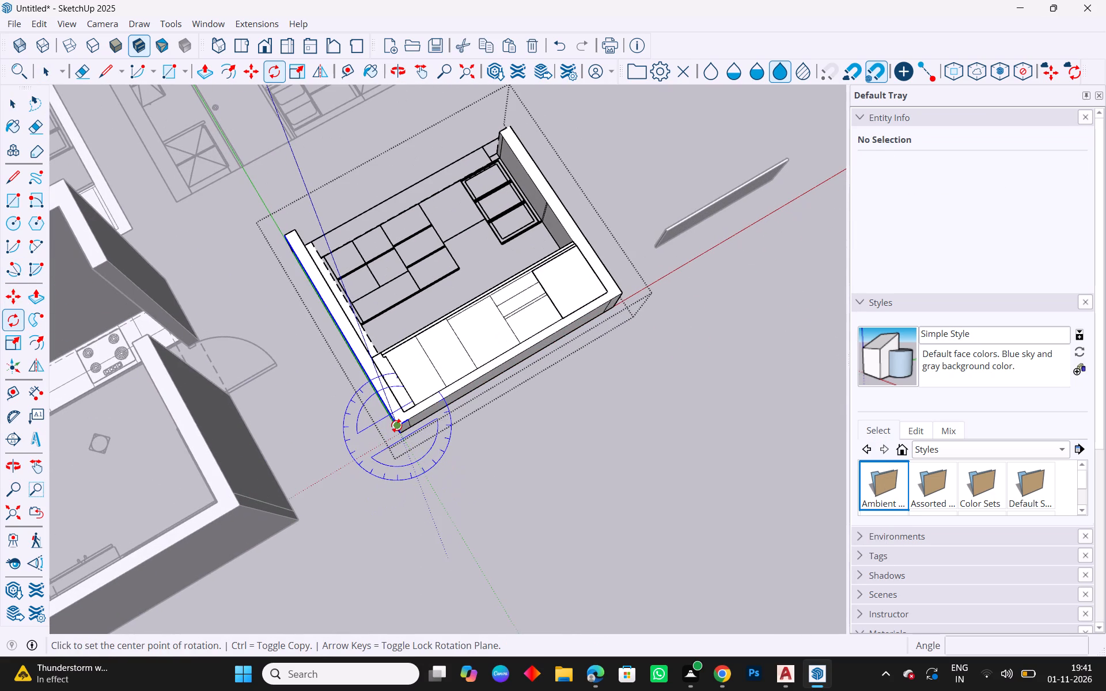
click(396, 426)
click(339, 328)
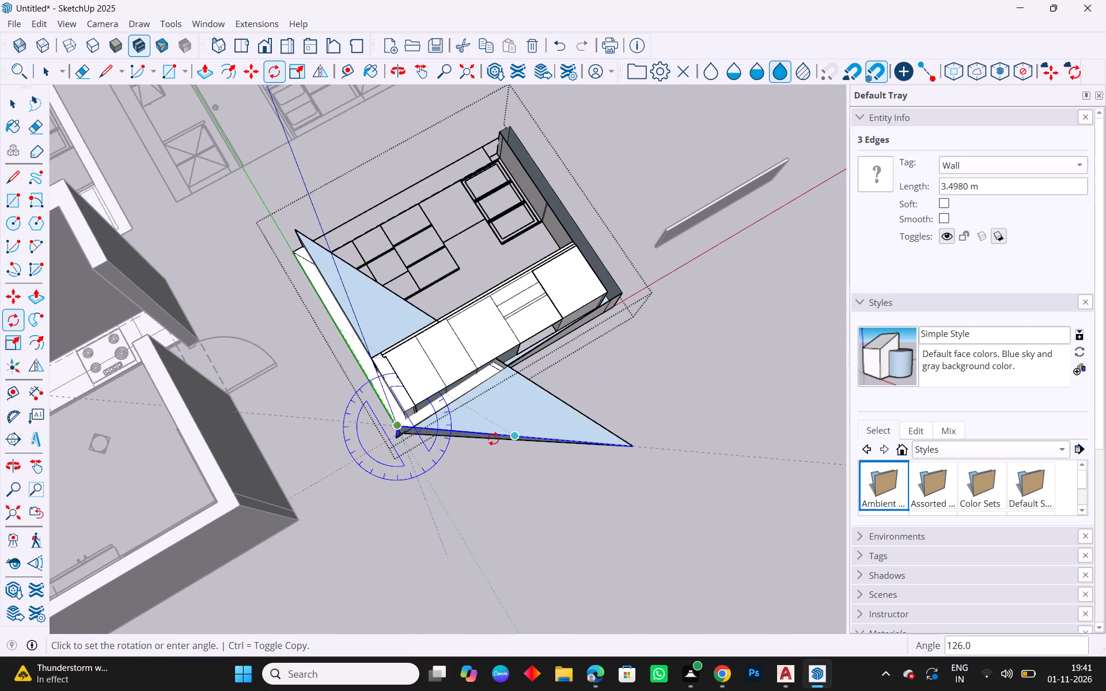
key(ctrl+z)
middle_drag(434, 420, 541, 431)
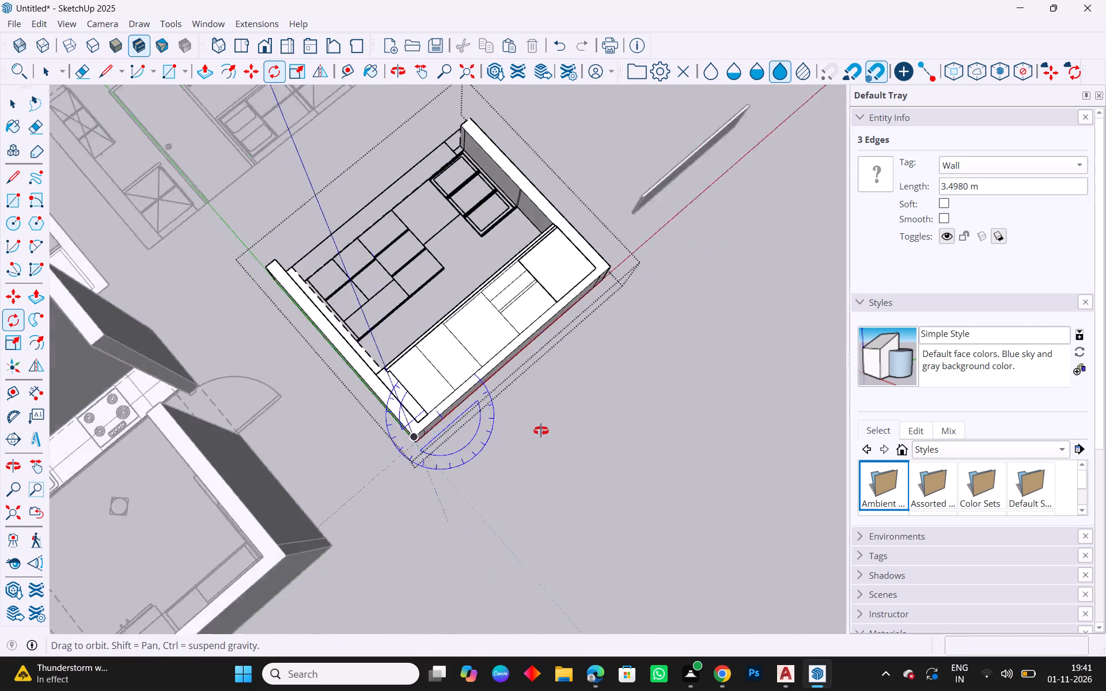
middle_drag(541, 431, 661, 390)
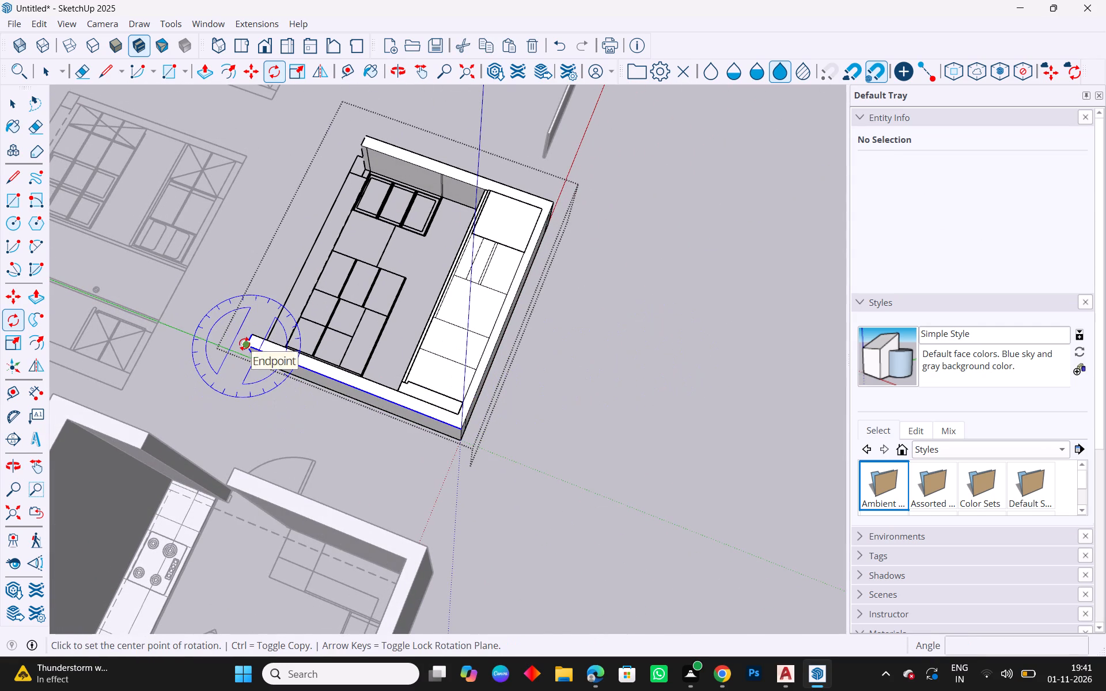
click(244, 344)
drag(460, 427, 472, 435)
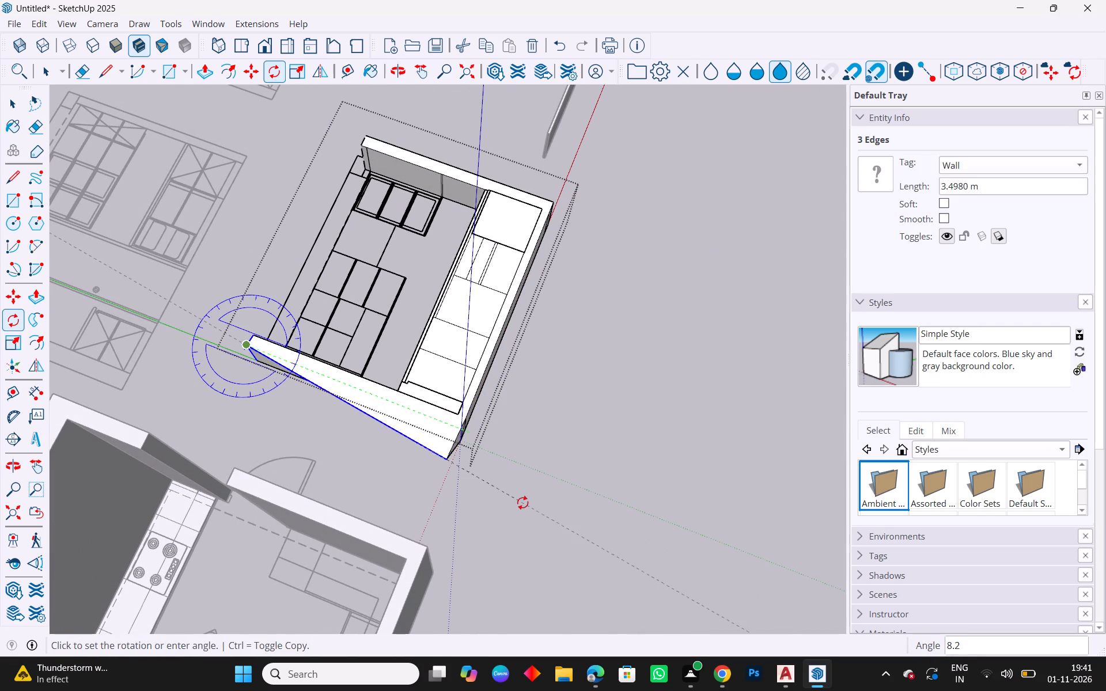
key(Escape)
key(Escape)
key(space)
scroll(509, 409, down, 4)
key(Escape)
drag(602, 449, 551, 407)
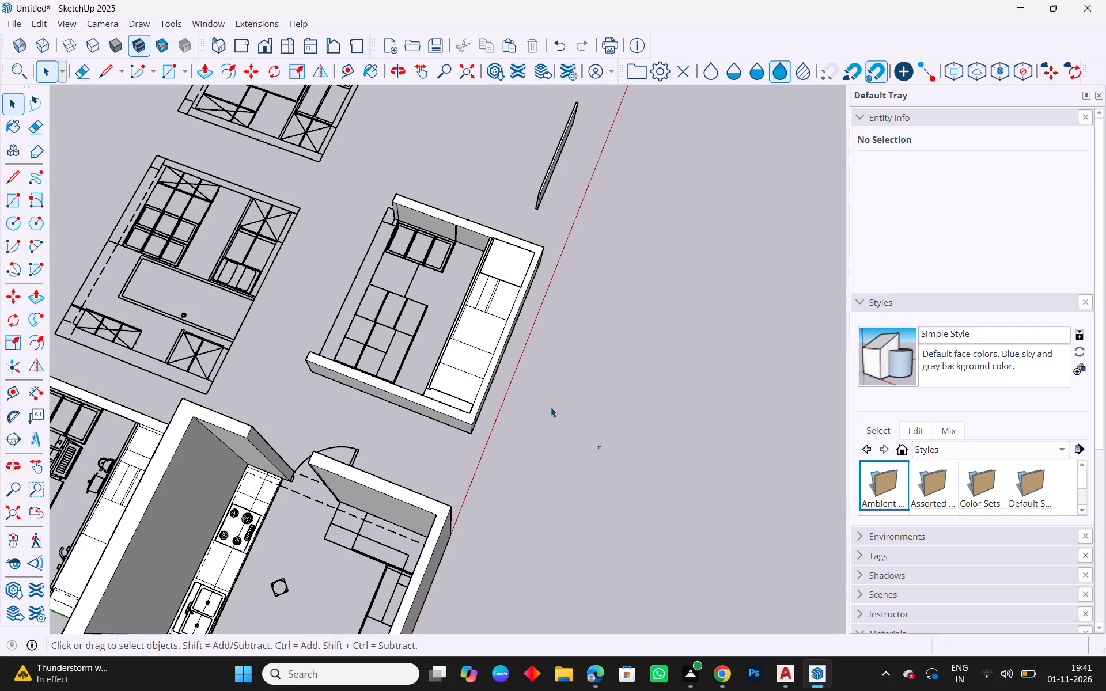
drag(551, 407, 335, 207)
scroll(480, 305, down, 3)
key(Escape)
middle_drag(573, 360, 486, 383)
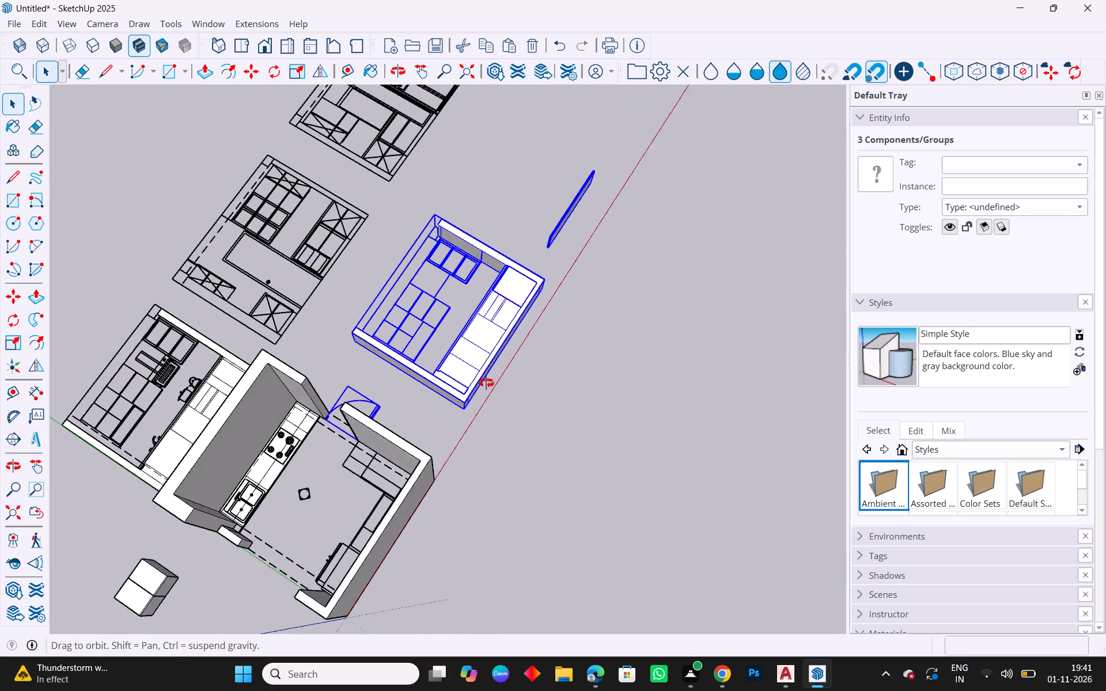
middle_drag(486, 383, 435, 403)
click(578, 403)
Move the loose thin panel away from the grouped kitchen elevation, to the empty area across the red axis.
middle_drag(636, 330, 620, 360)
drag(669, 324, 582, 173)
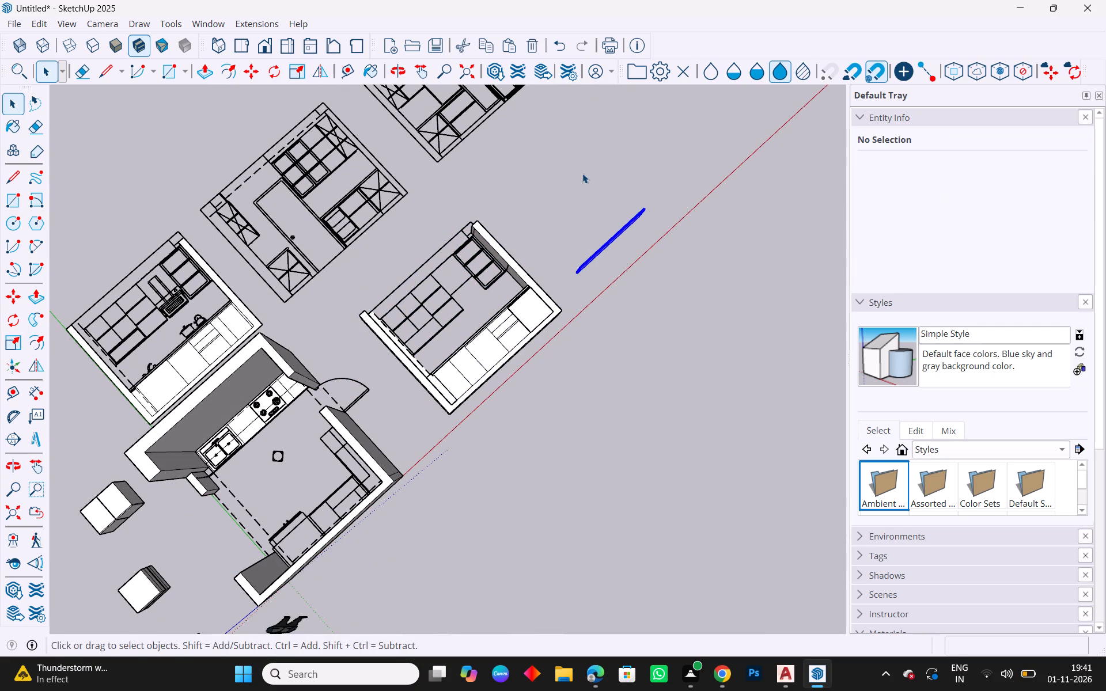
key(m)
drag(580, 273, 585, 276)
click(688, 447)
key(Escape)
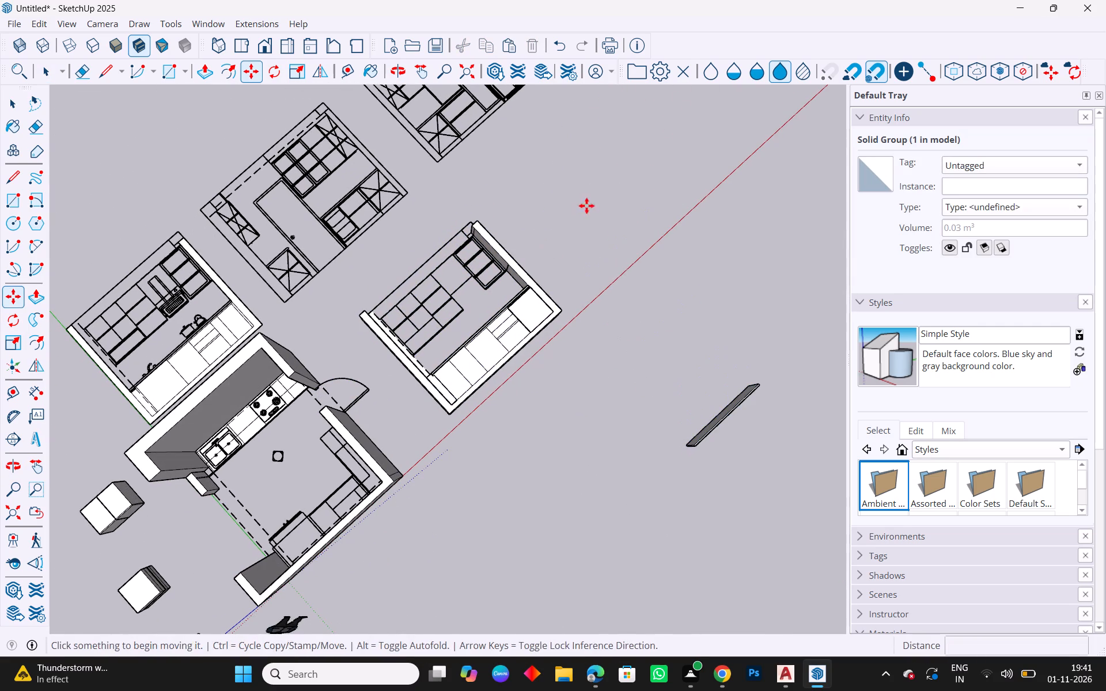
key(space)
key(Escape)
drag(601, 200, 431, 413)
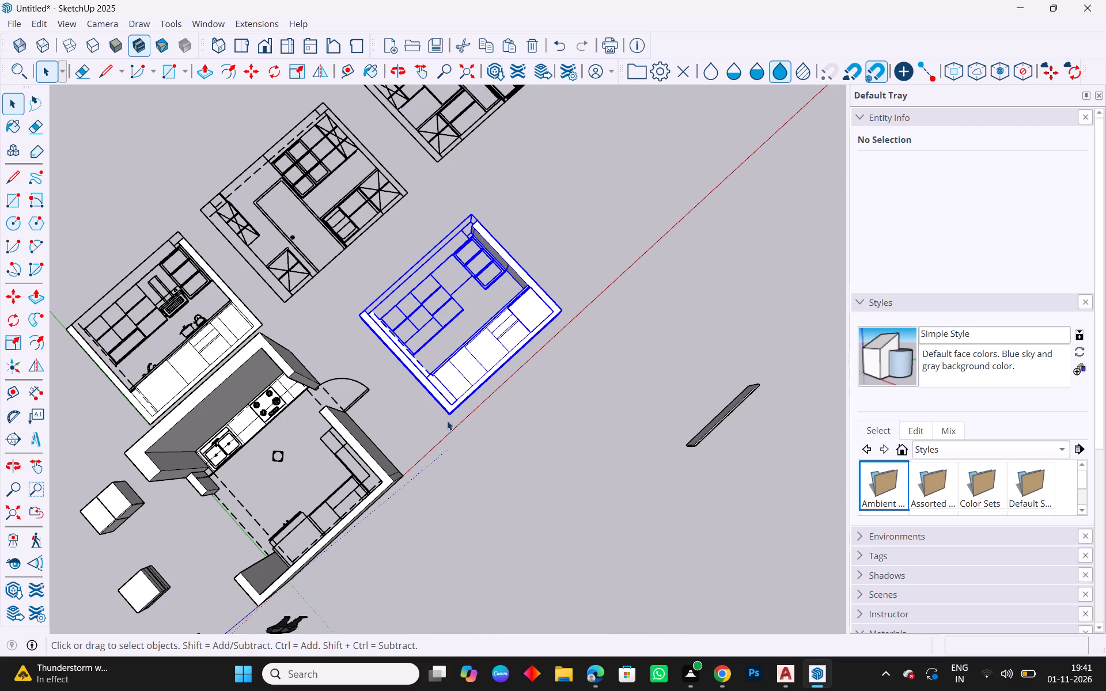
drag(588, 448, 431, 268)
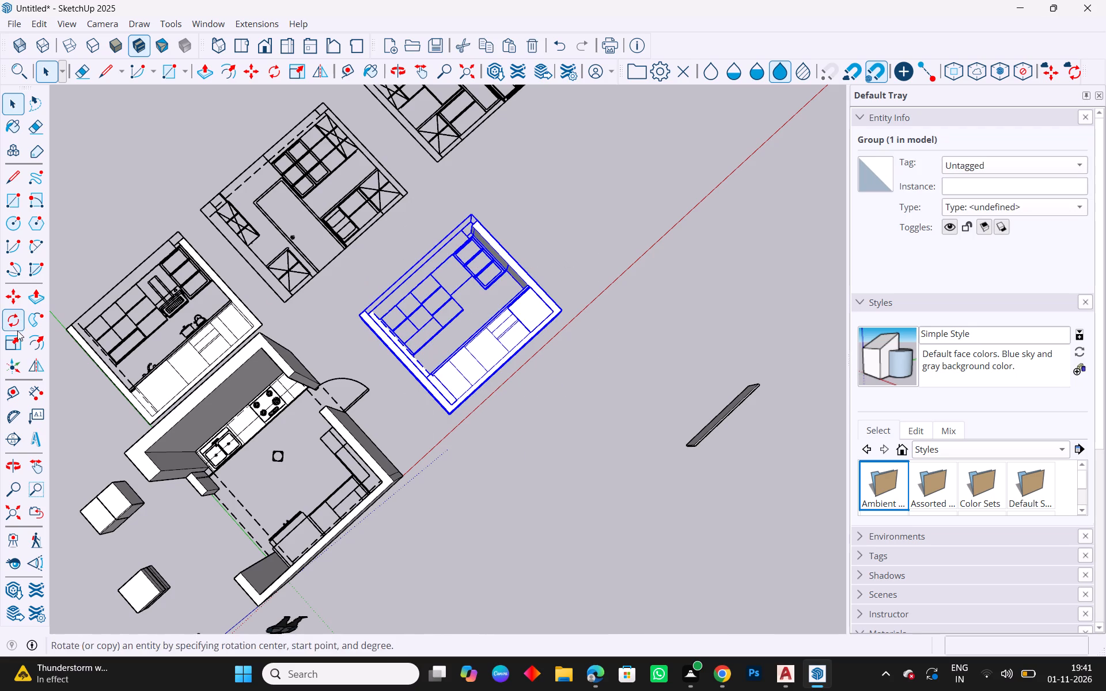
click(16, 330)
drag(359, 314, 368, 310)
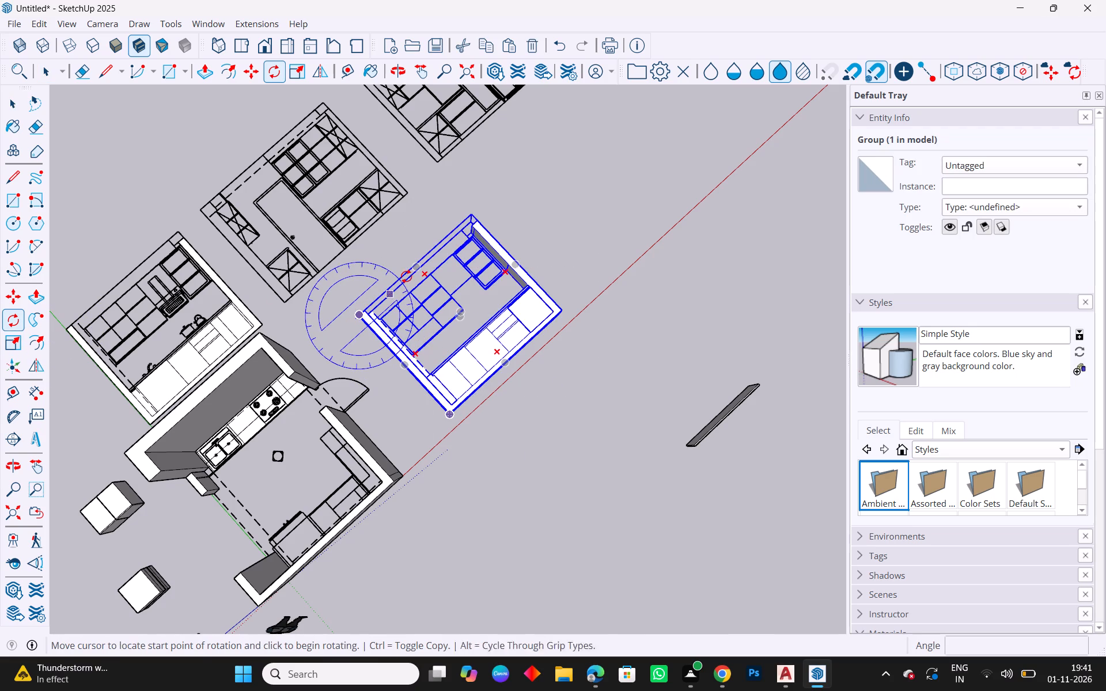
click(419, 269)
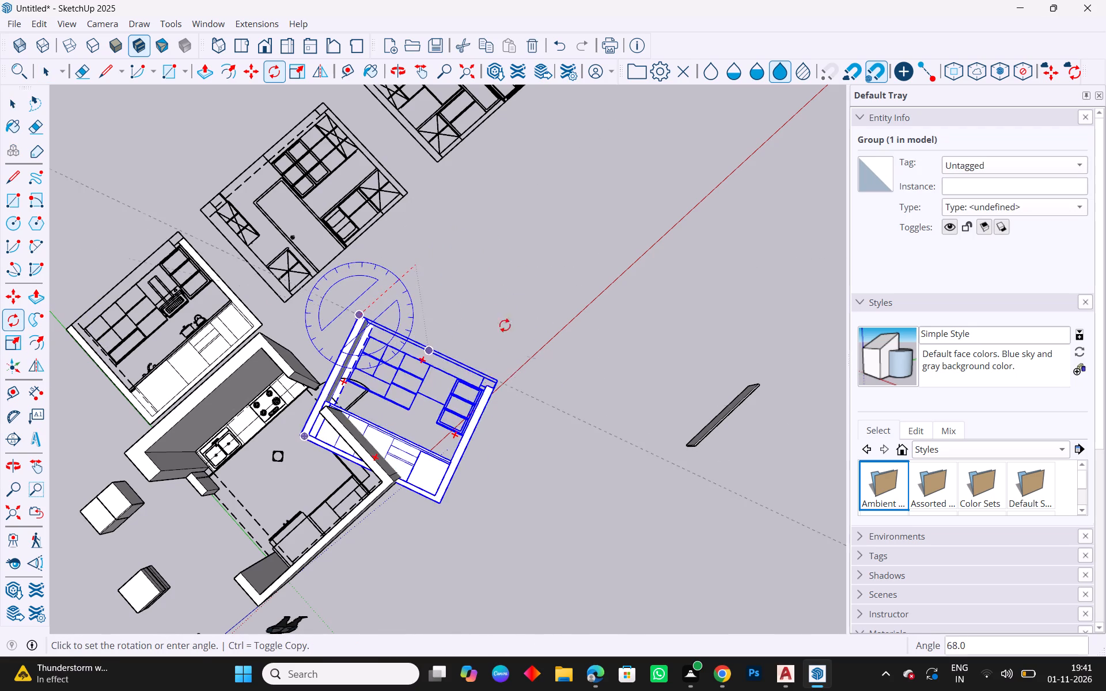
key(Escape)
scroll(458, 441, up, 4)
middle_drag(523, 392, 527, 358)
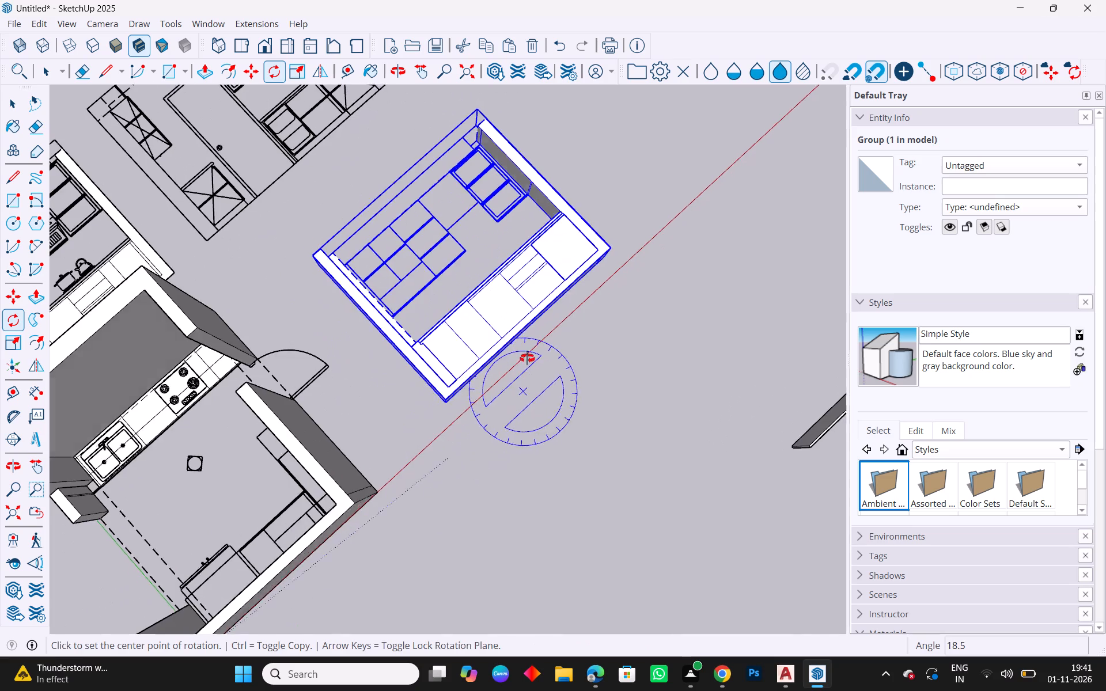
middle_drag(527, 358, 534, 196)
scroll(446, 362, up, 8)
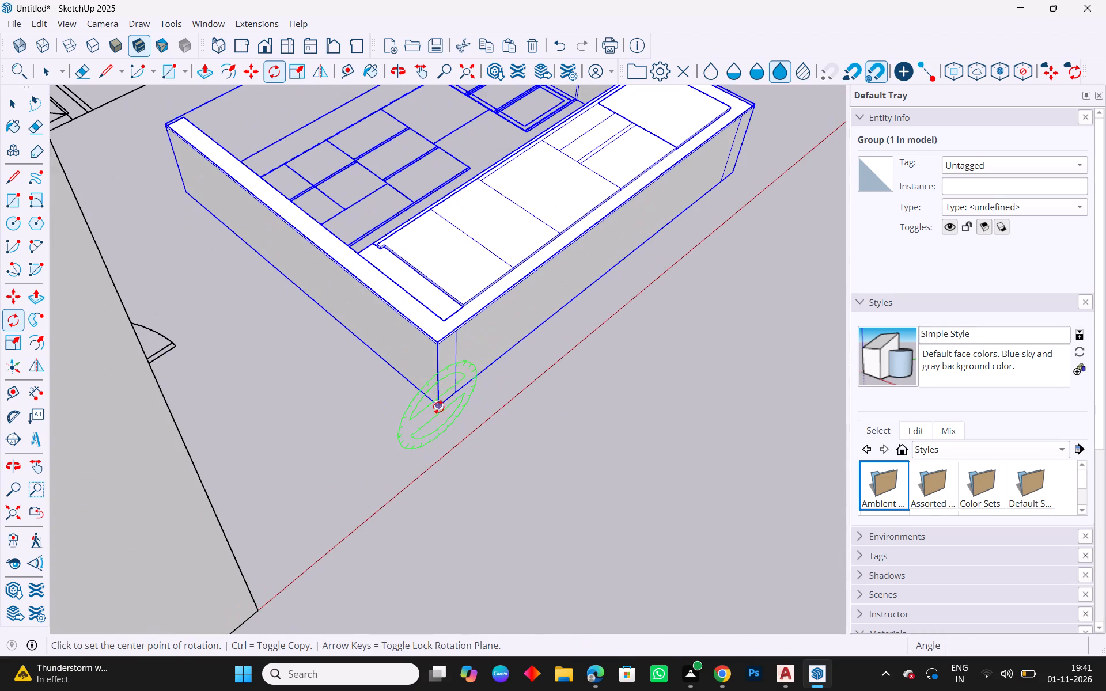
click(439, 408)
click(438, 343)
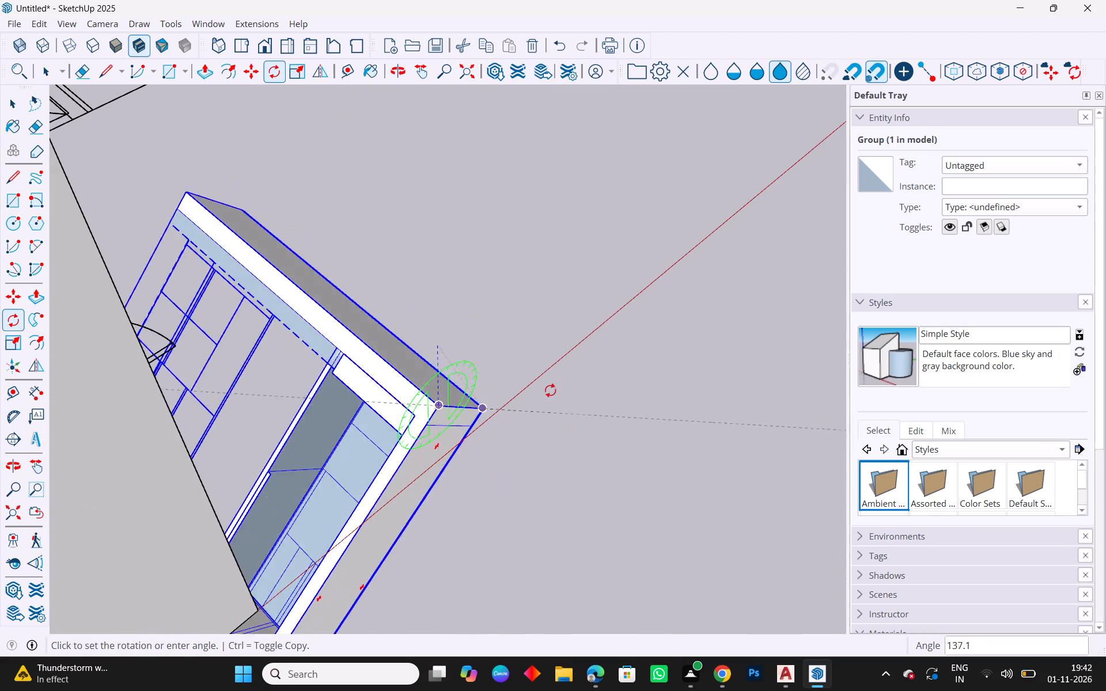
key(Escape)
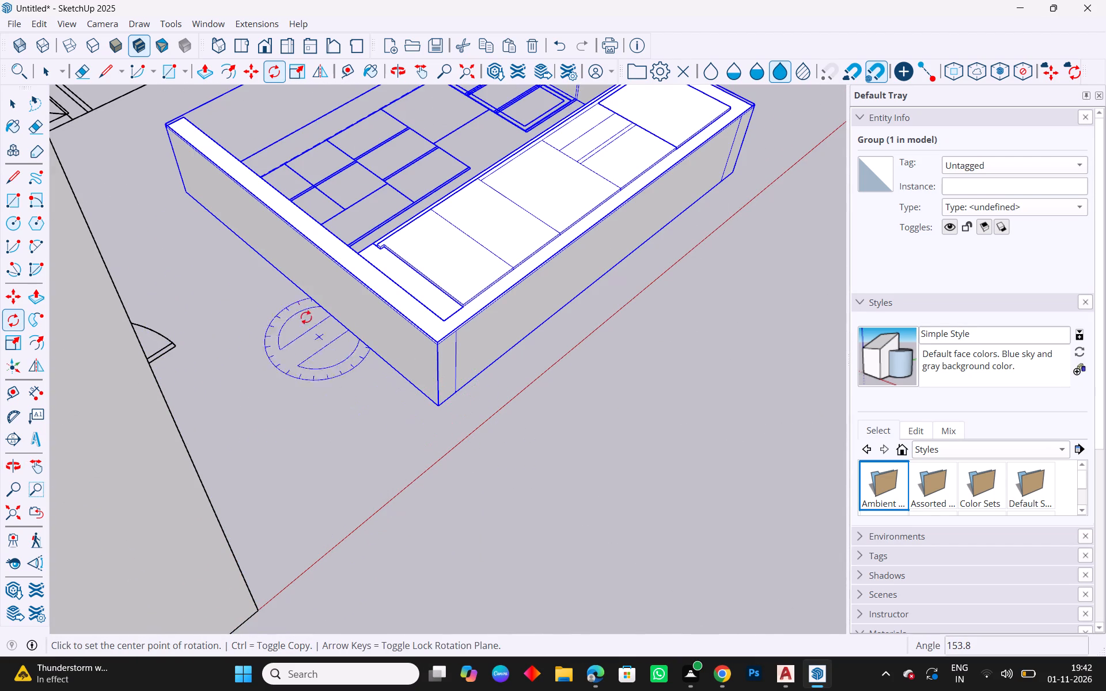
Rotate the separate kitchen elevation group 90 degrees so it stands upright with its base cabinets at the bottom.
click(297, 288)
click(440, 404)
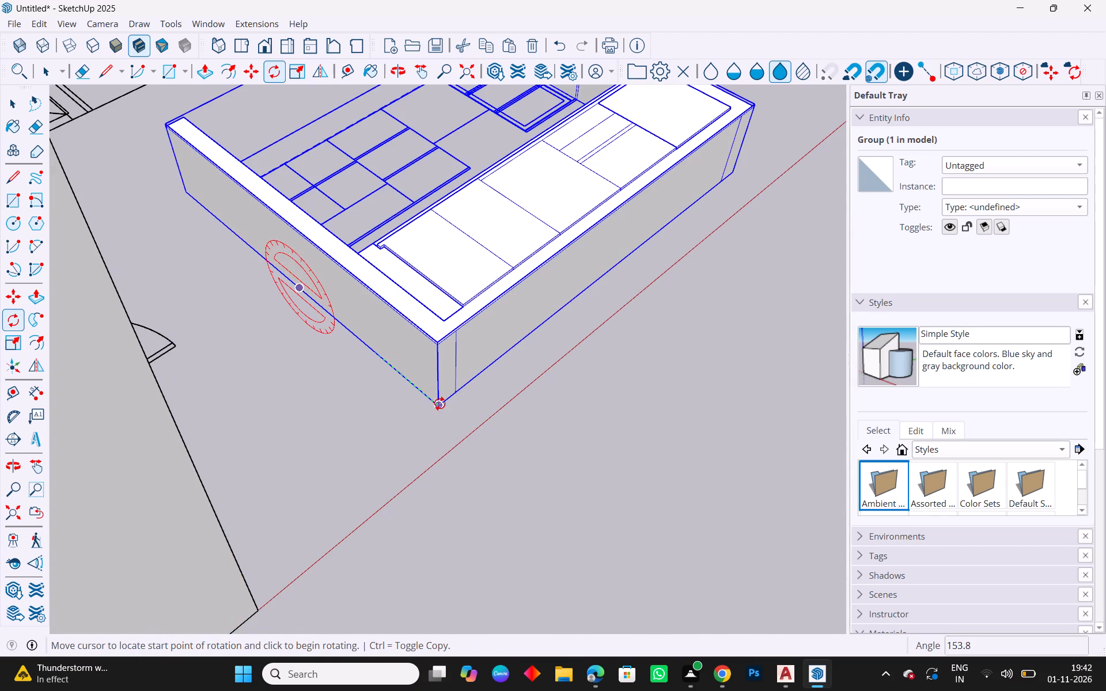
click(351, 560)
scroll(351, 422, down, 7)
middle_drag(589, 446, 578, 446)
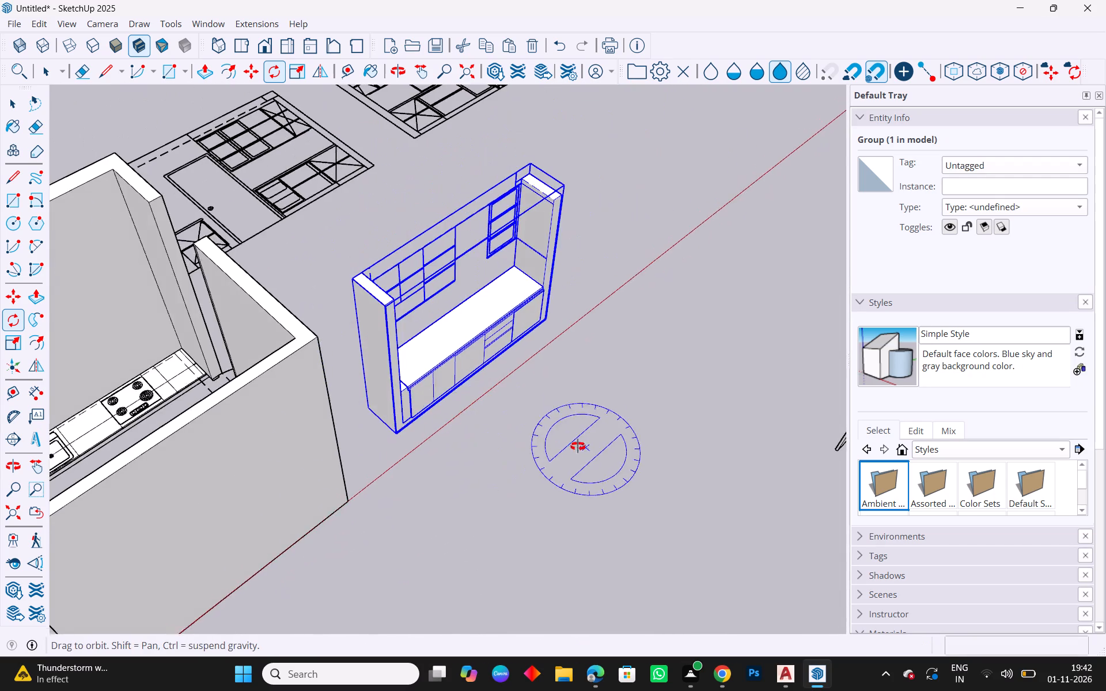
middle_drag(578, 446, 256, 455)
key(Escape)
key(space)
key(Escape)
click(647, 381)
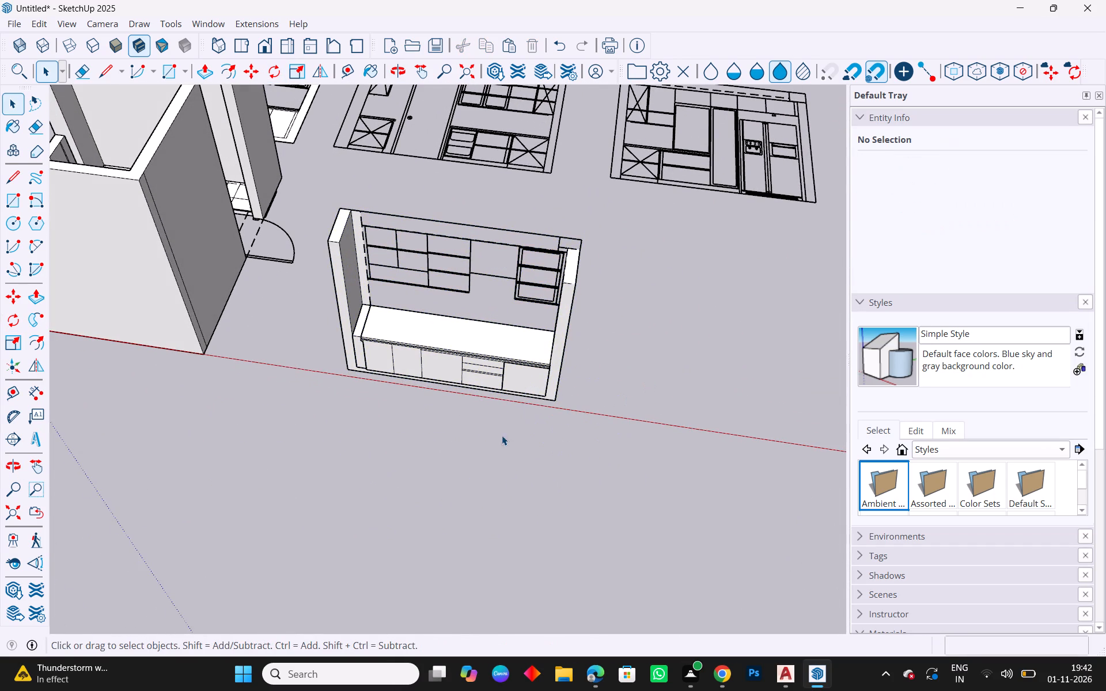
Examine the upright kitchen elevation's base cabinets, underside and upper shelves, and its place beside the walled room and flat drawings.
scroll(508, 431, up, 8)
scroll(476, 365, up, 5)
middle_drag(472, 344, 506, 264)
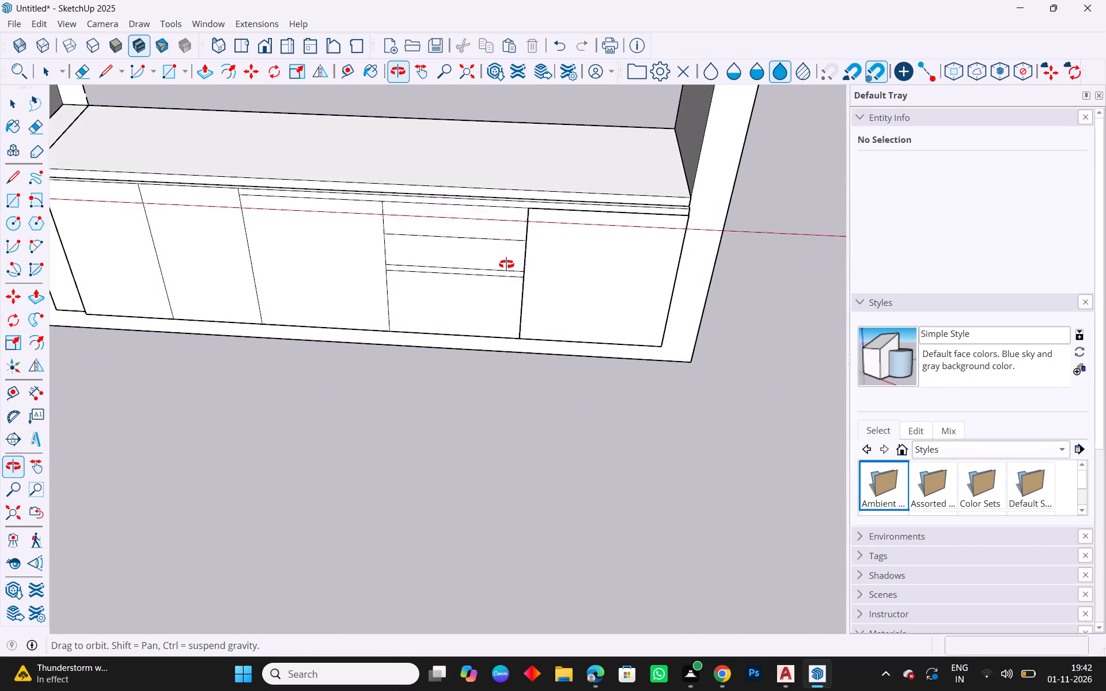
middle_drag(506, 264, 497, 125)
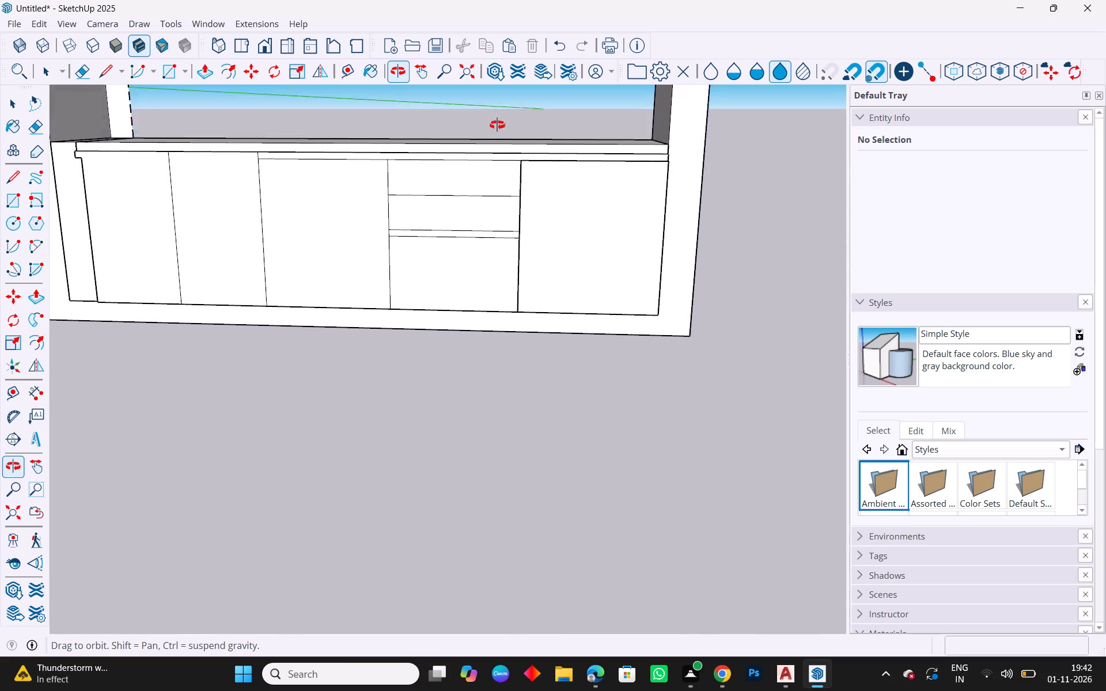
middle_drag(497, 125, 488, 212)
middle_drag(153, 270, 322, 33)
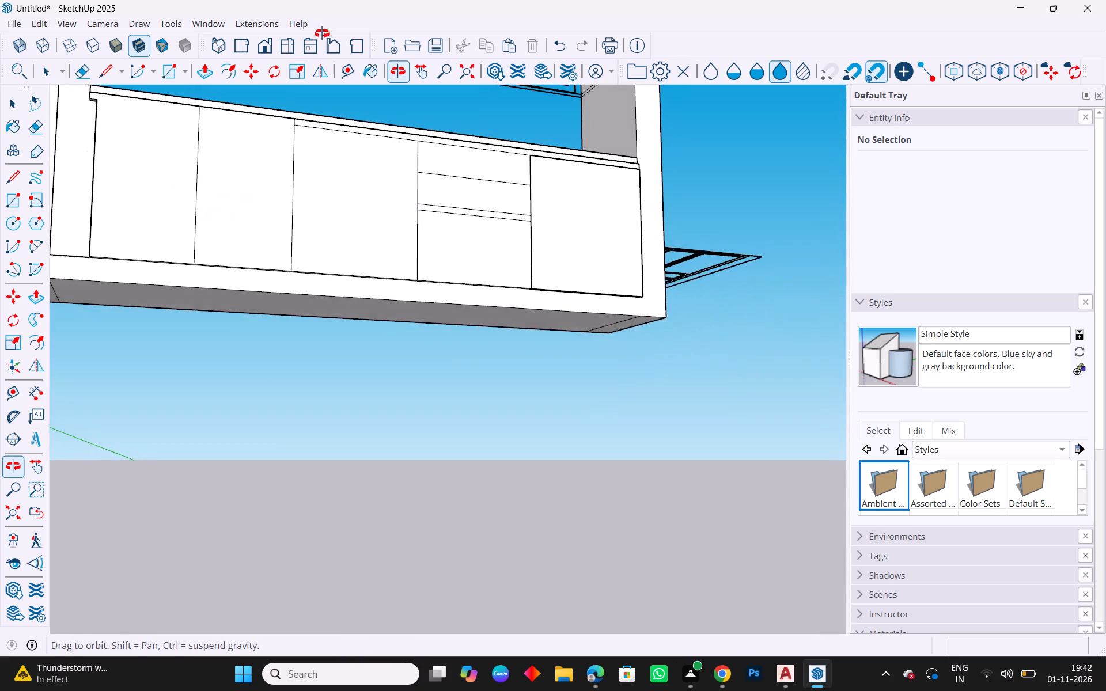
middle_drag(322, 33, 325, 24)
scroll(81, 217, up, 9)
scroll(150, 270, down, 11)
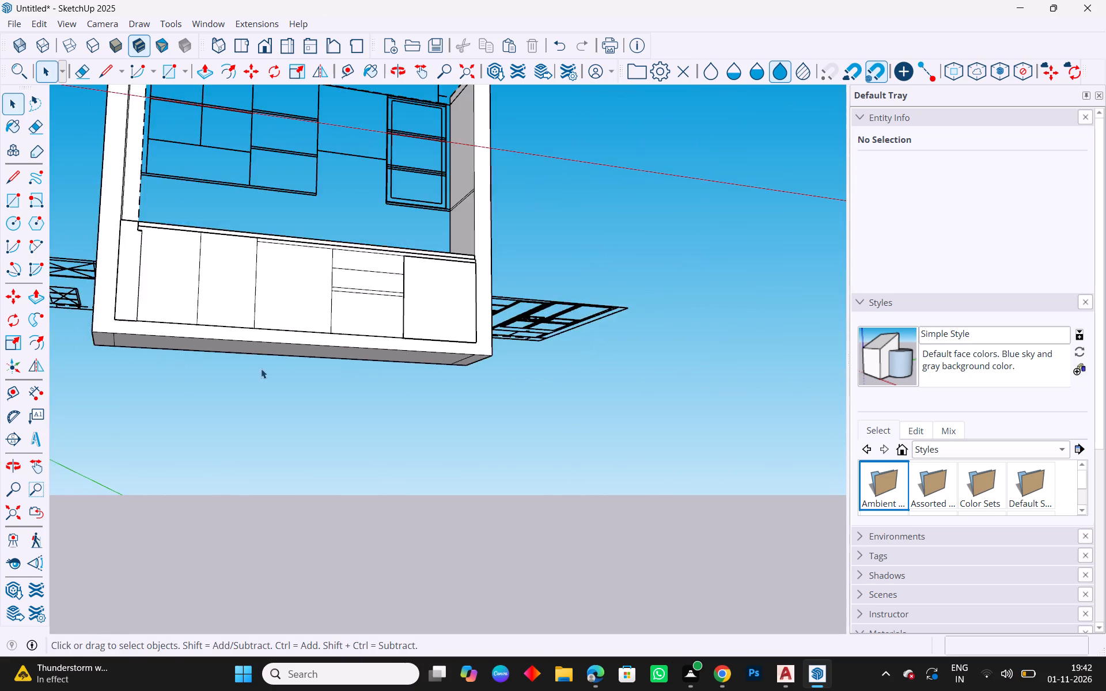
scroll(261, 369, down, 5)
middle_drag(441, 321, 433, 436)
scroll(433, 442, down, 7)
scroll(403, 447, up, 11)
middle_drag(550, 378, 434, 446)
click(495, 380)
middle_drag(381, 464, 508, 448)
scroll(508, 448, down, 3)
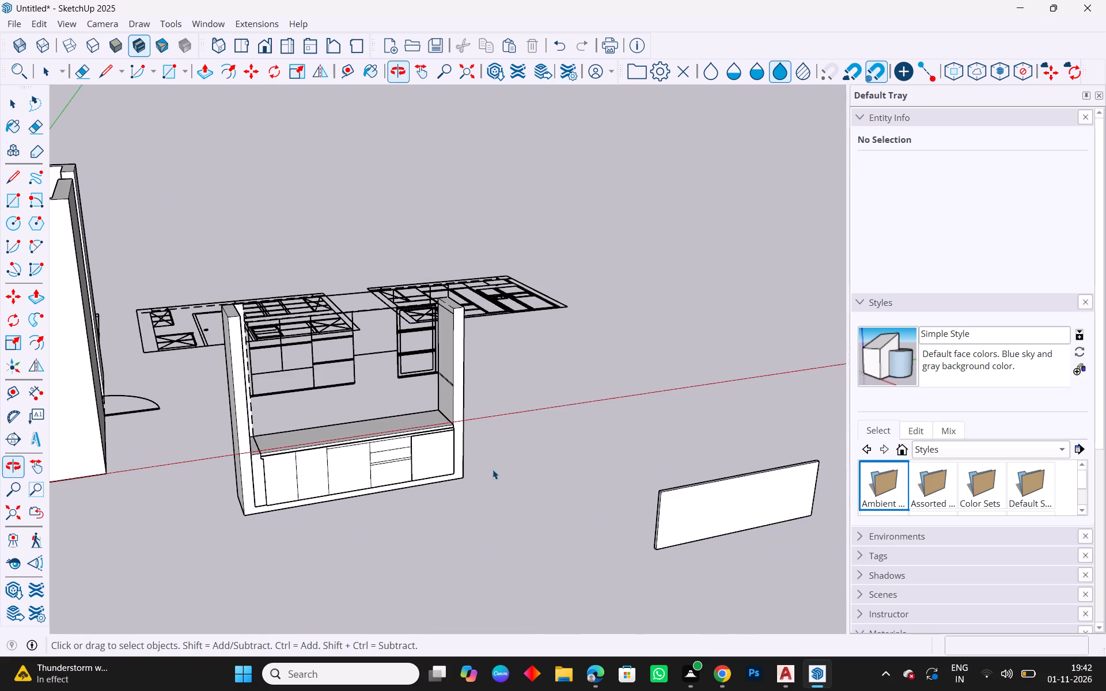
middle_drag(513, 418, 454, 548)
scroll(450, 537, down, 8)
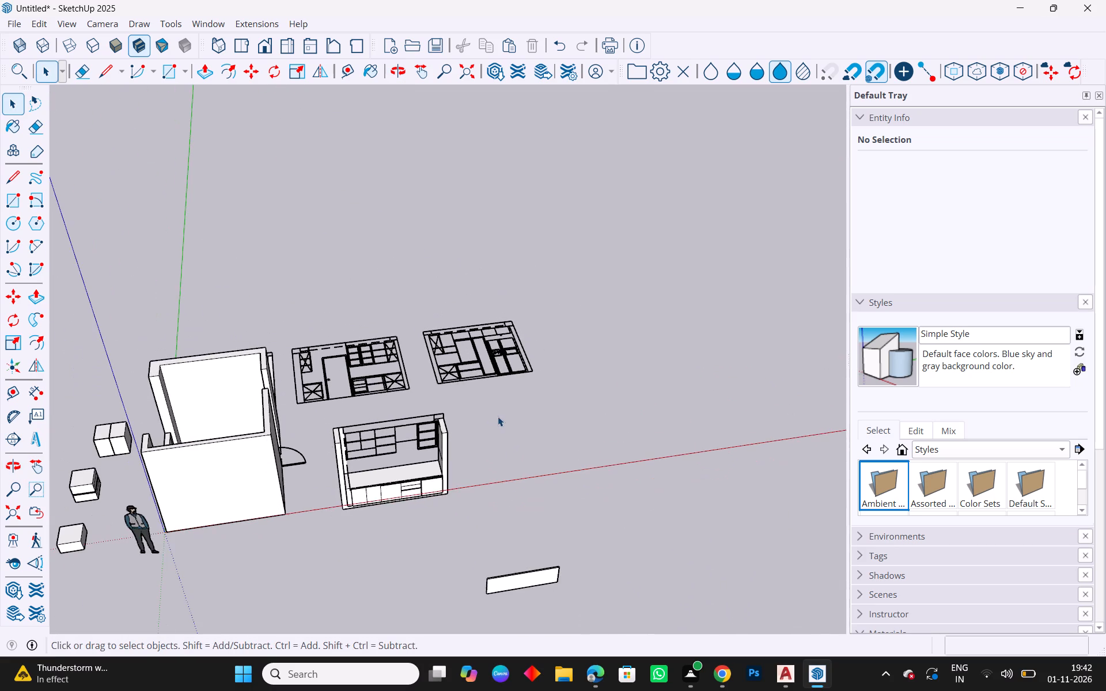
Move the upright kitchen elevation group away from the red axis, along the green axis toward the flat elevation drawings.
scroll(459, 424, up, 3)
drag(463, 400, 391, 538)
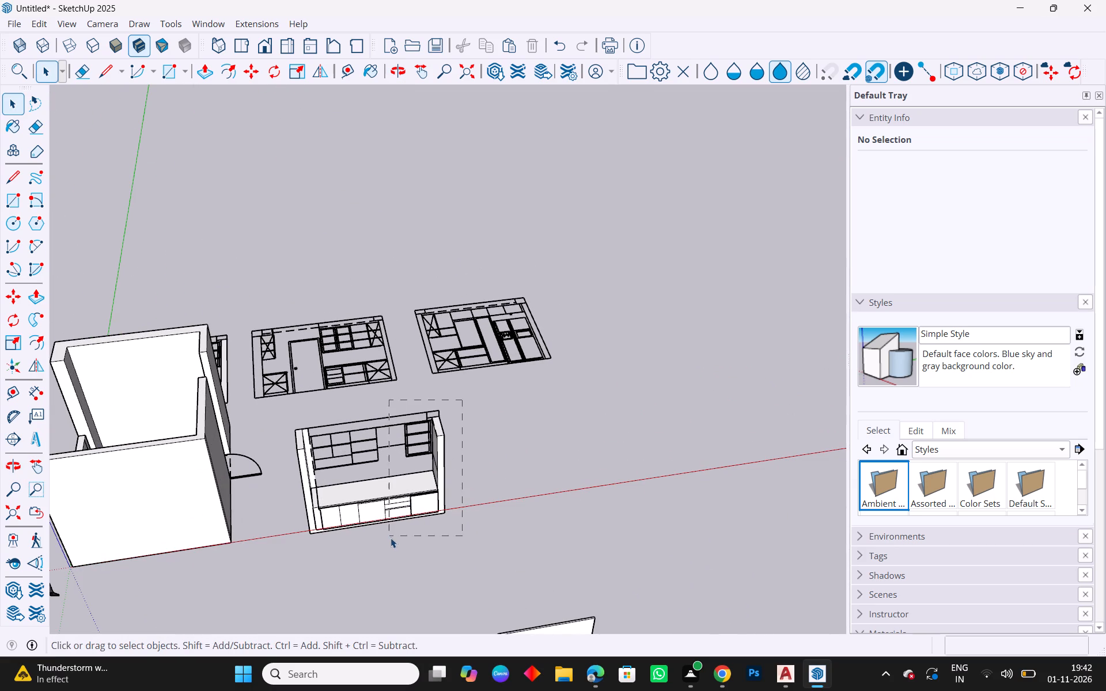
drag(391, 538, 392, 544)
key(m)
drag(431, 515, 433, 504)
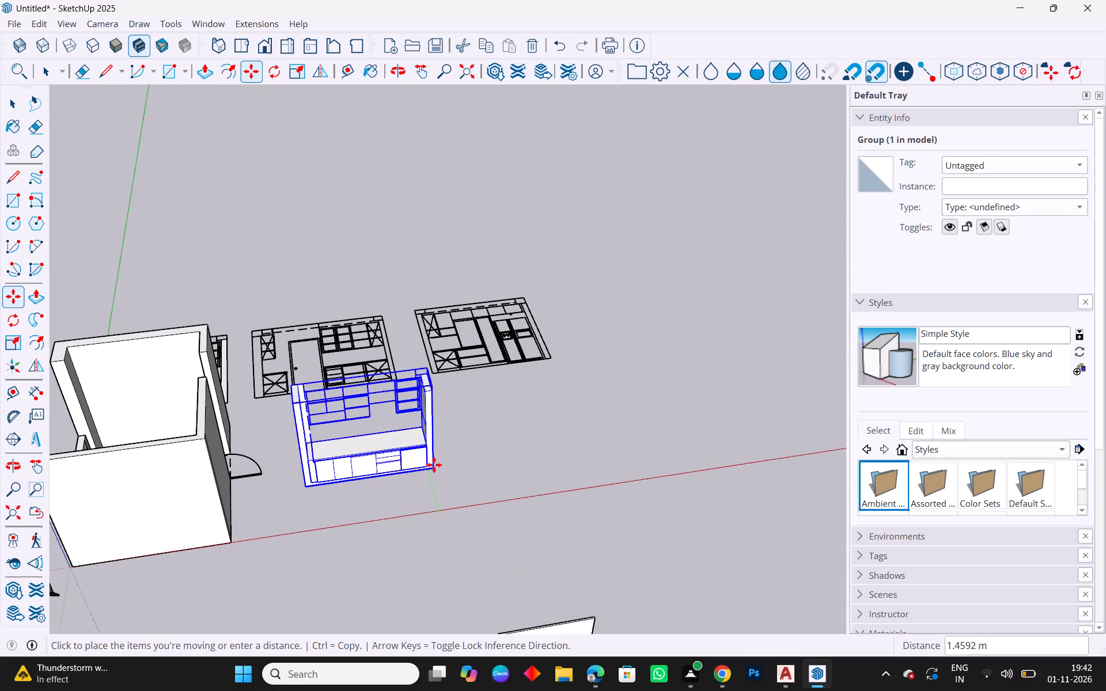
click(440, 482)
key(Escape)
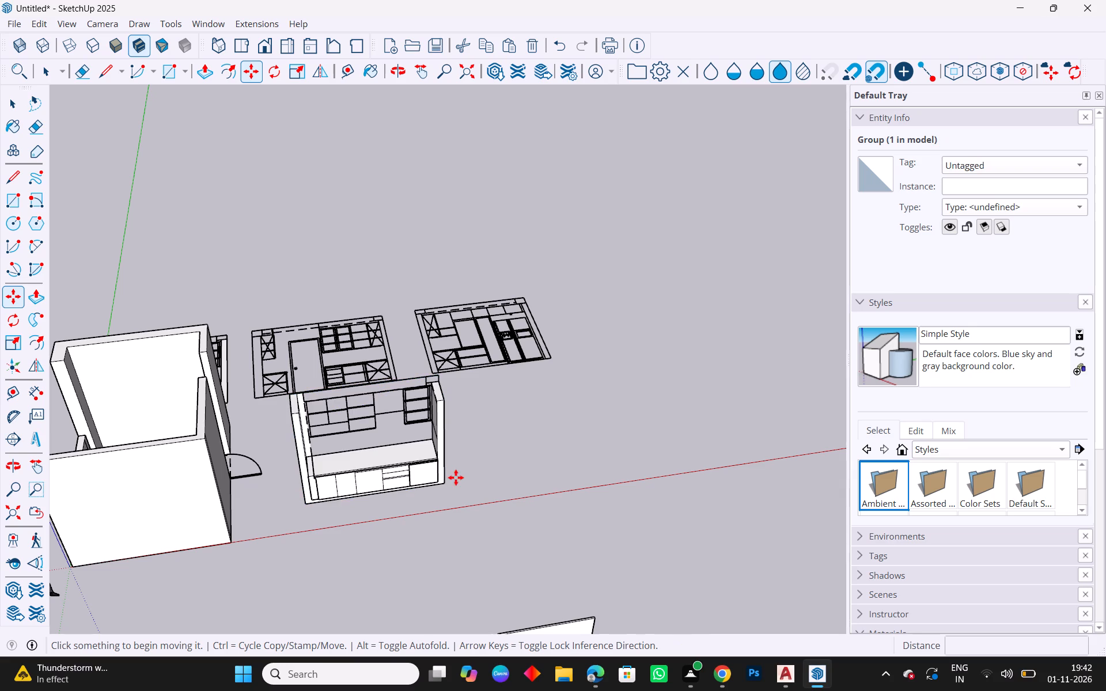
key(Escape)
Examine the upright kitchen elevation's counter and cabinet fronts, and compare them with the separate box cabinets beside the walled room.
scroll(459, 516, up, 1)
middle_drag(459, 516, 414, 397)
scroll(226, 350, up, 3)
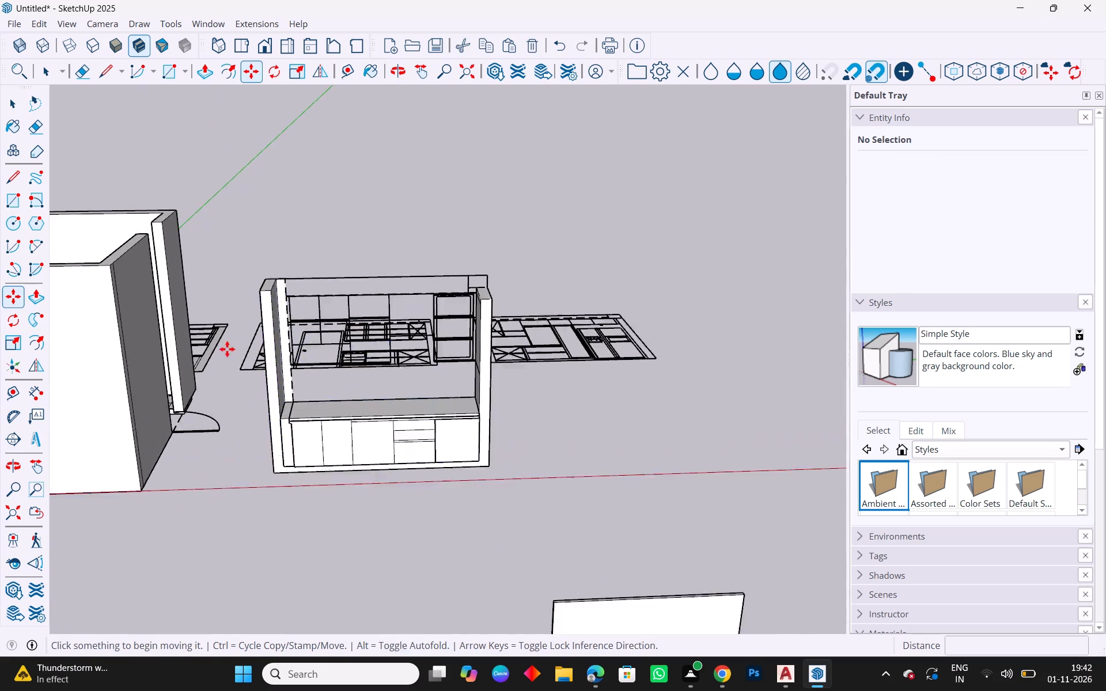
scroll(227, 349, up, 6)
key(Escape)
key(space)
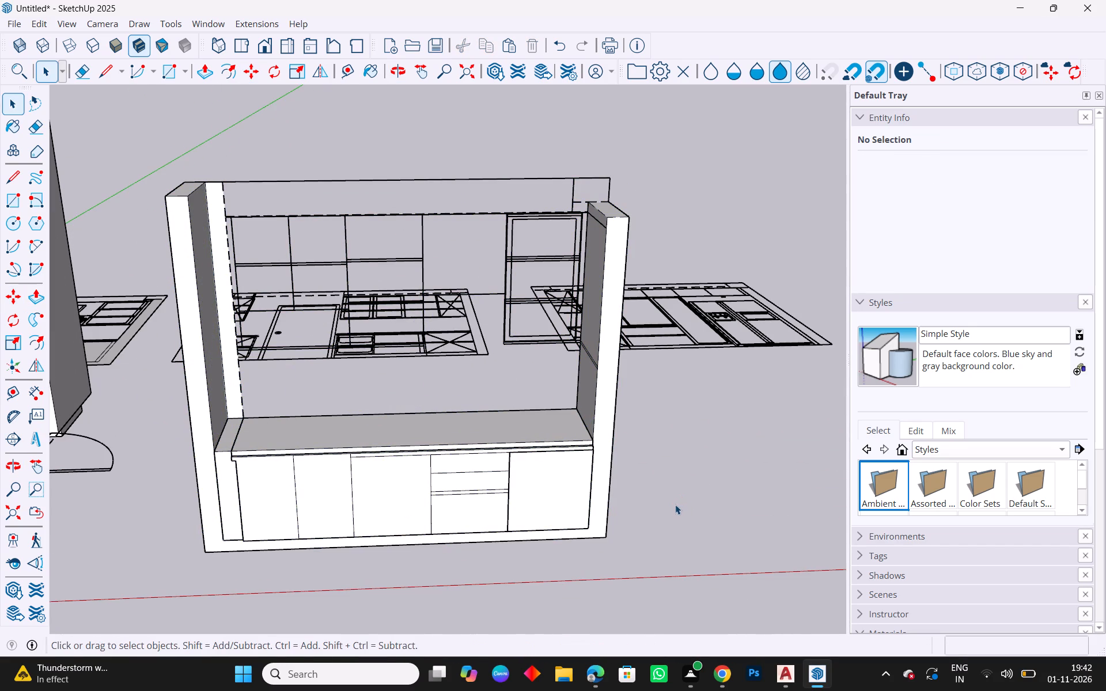
middle_drag(674, 504, 666, 522)
scroll(286, 454, up, 5)
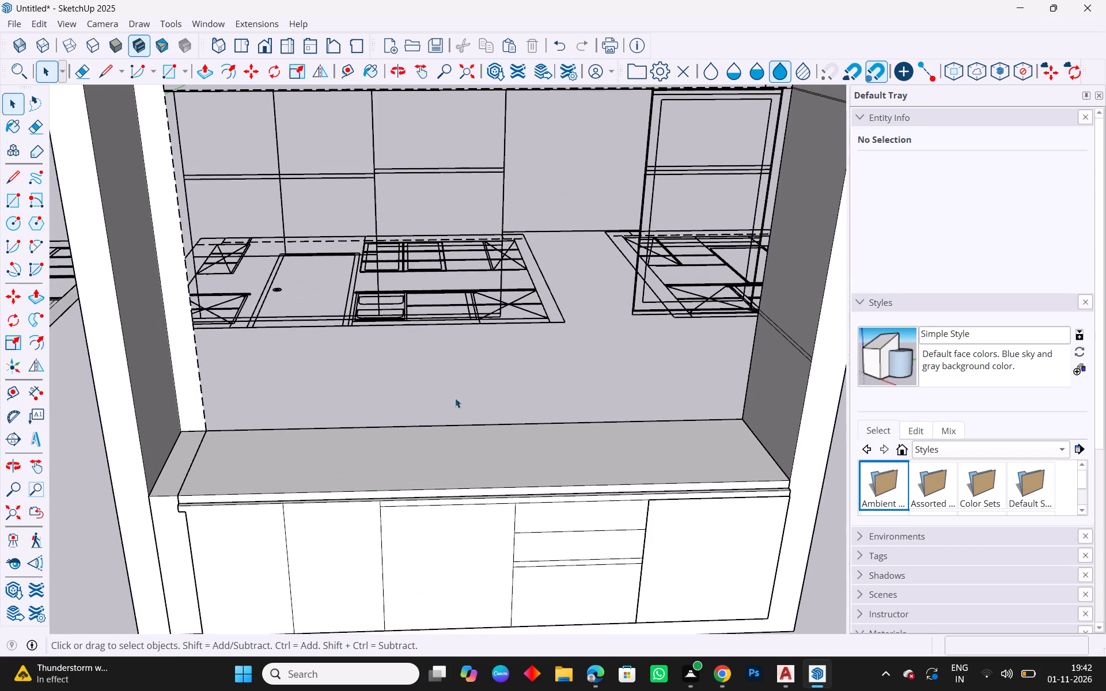
scroll(468, 394, down, 19)
middle_drag(484, 526, 649, 508)
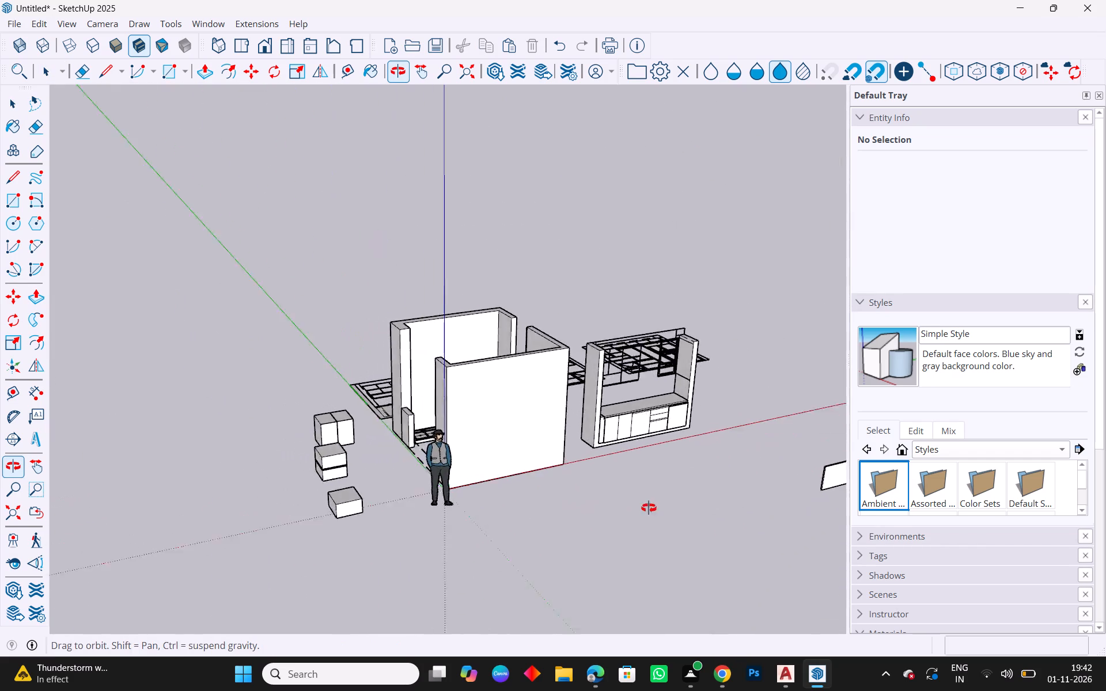
middle_drag(649, 508, 681, 506)
scroll(343, 399, up, 5)
scroll(425, 477, up, 5)
scroll(369, 428, up, 9)
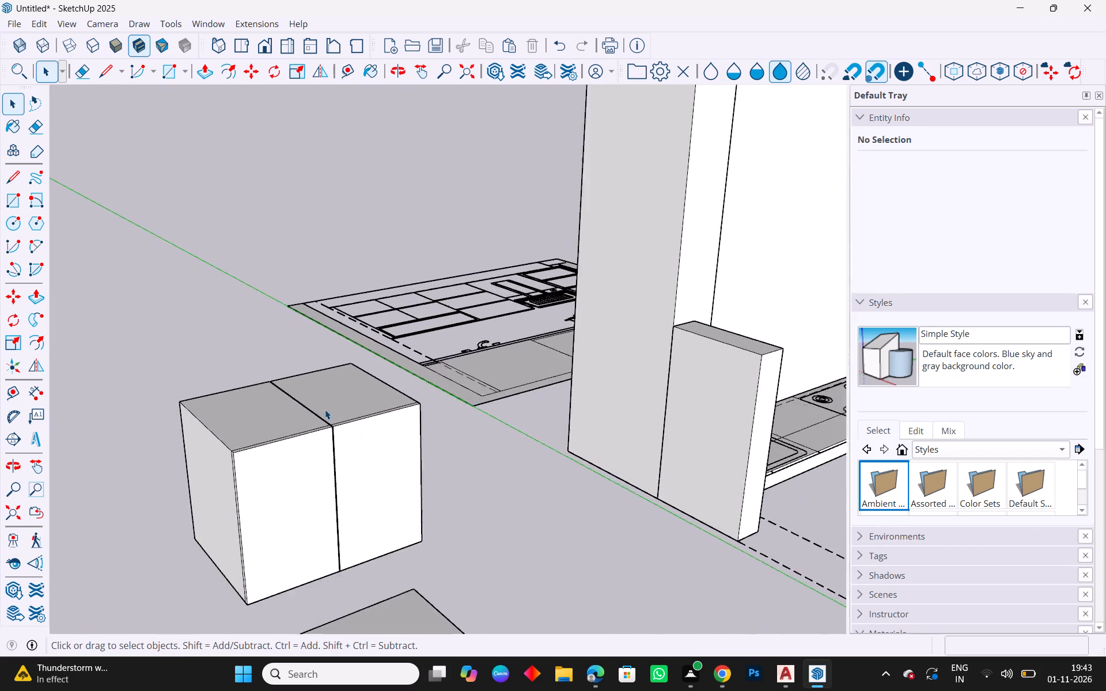
scroll(325, 409, up, 2)
middle_drag(469, 426, 358, 350)
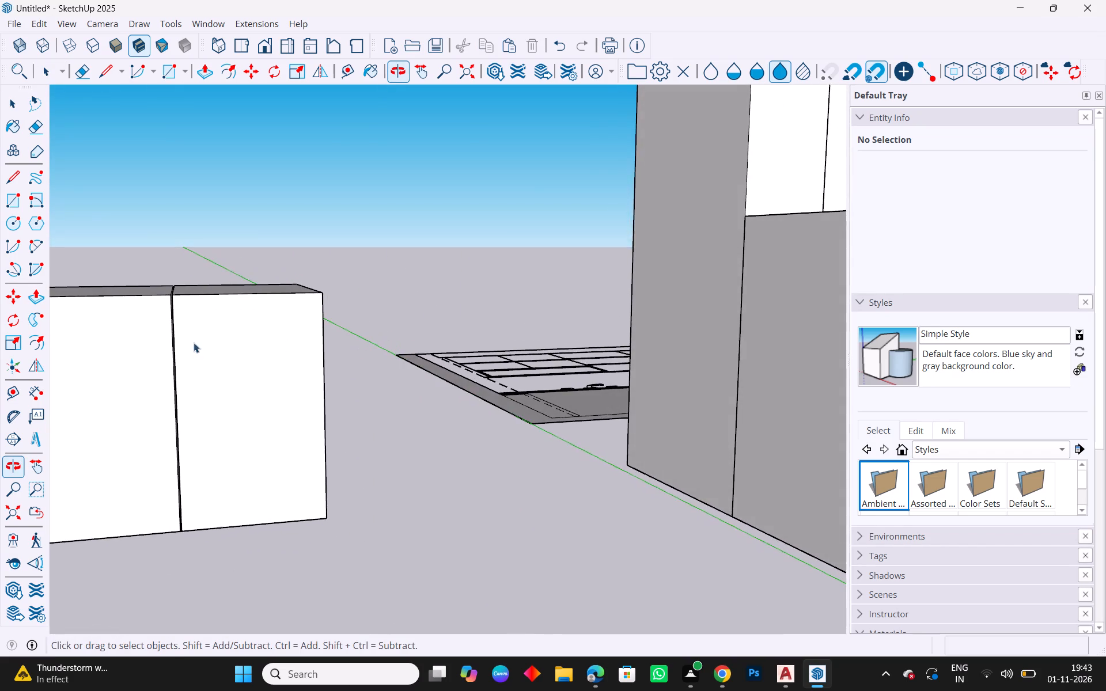
scroll(171, 354, down, 15)
scroll(236, 392, down, 10)
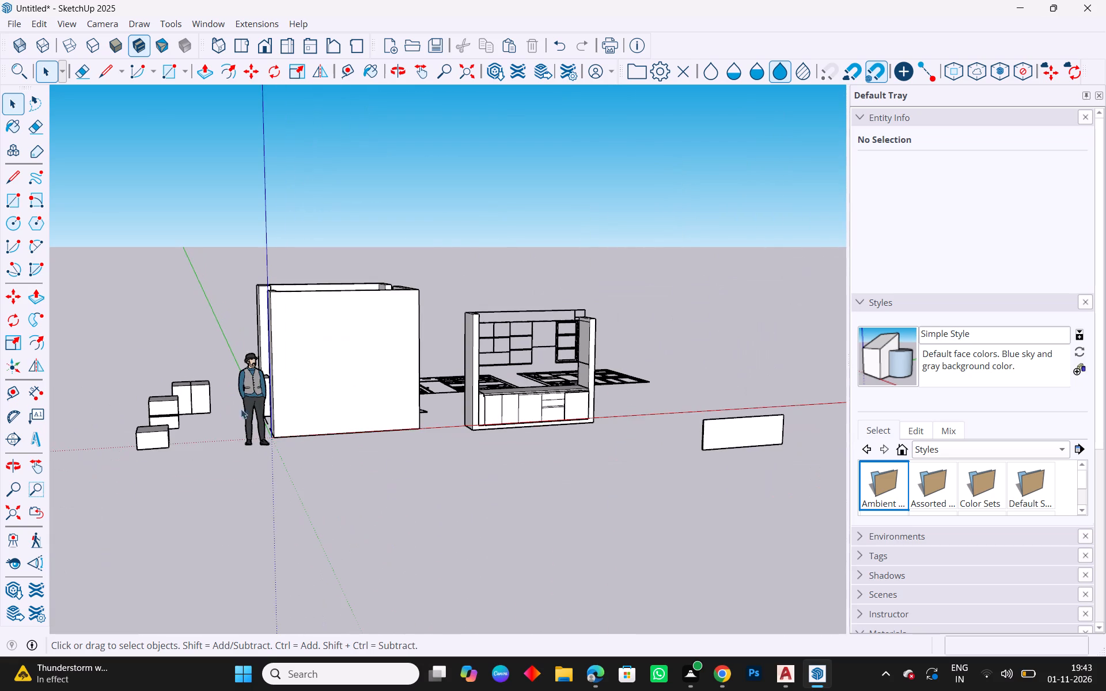
Explode the upright kitchen elevation group so its base cabinet edges and faces can be edited directly.
scroll(453, 427, up, 5)
scroll(597, 440, up, 15)
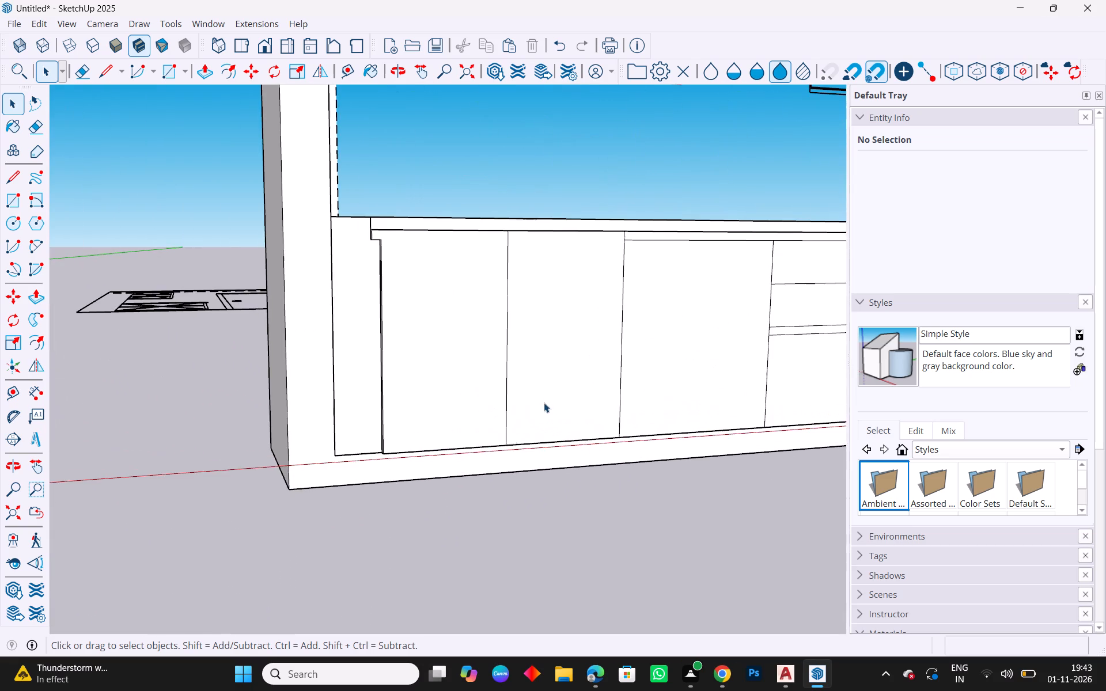
middle_drag(582, 416, 556, 420)
scroll(454, 440, up, 14)
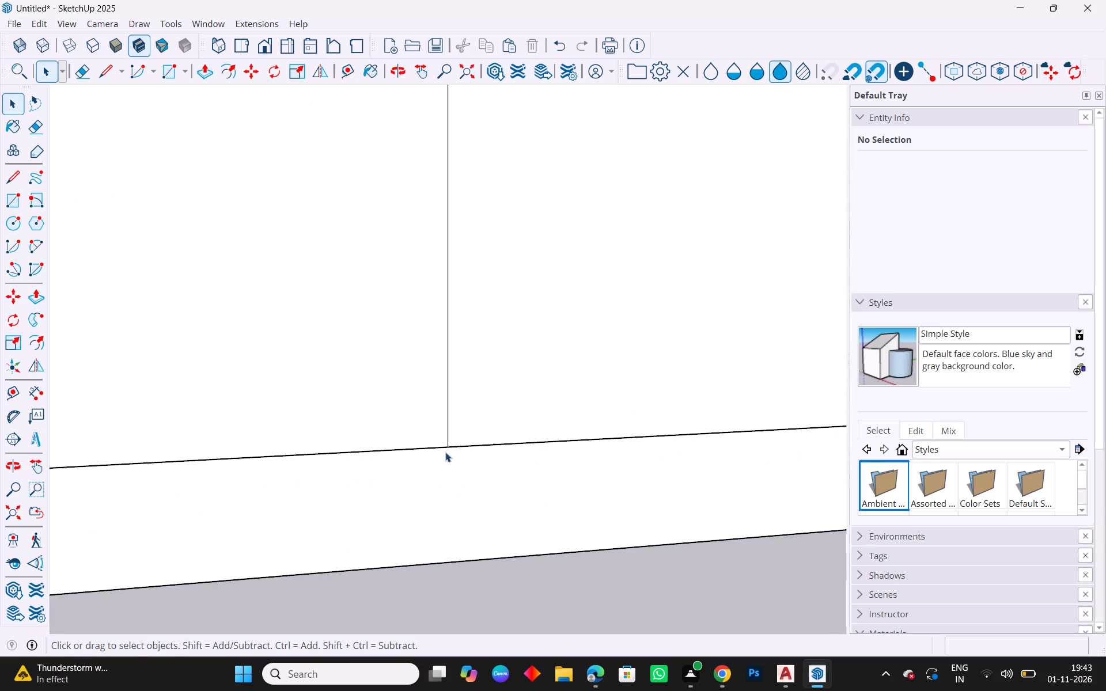
click(448, 435)
scroll(419, 432, down, 8)
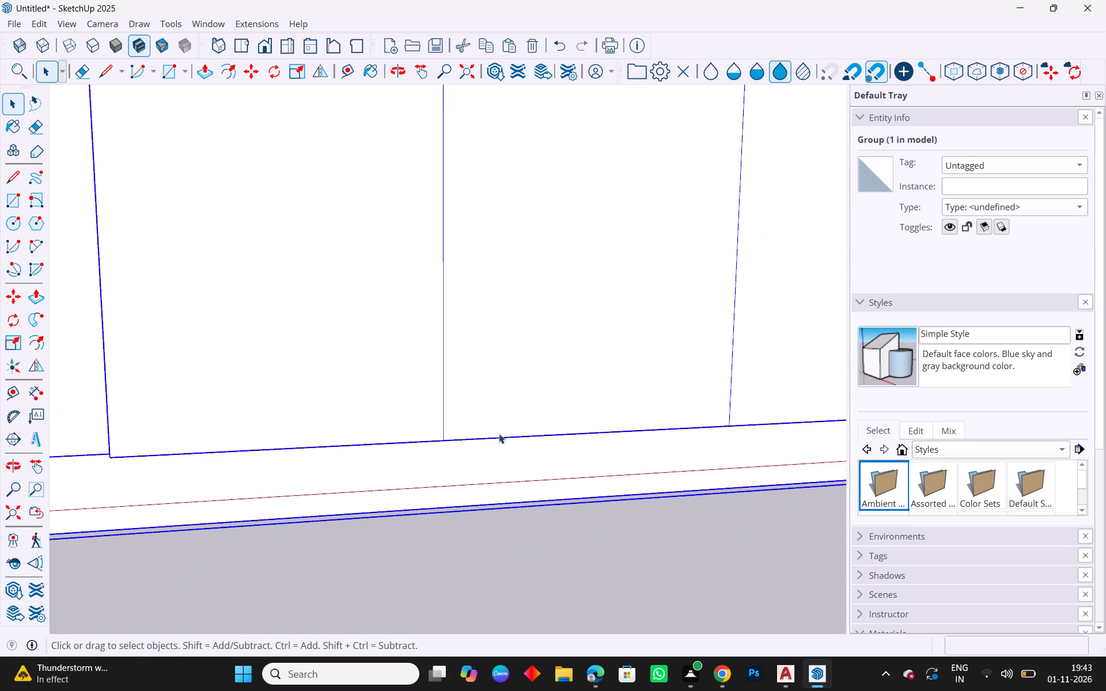
scroll(499, 434, down, 7)
right_click(461, 423)
click(509, 251)
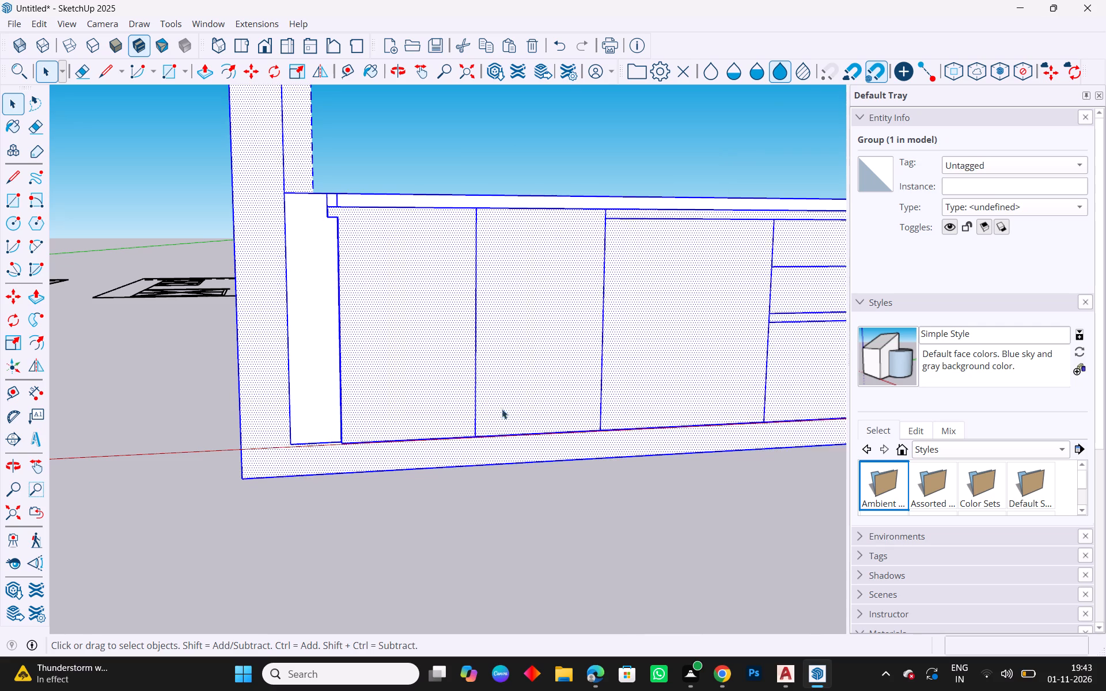
scroll(491, 457, up, 4)
click(504, 523)
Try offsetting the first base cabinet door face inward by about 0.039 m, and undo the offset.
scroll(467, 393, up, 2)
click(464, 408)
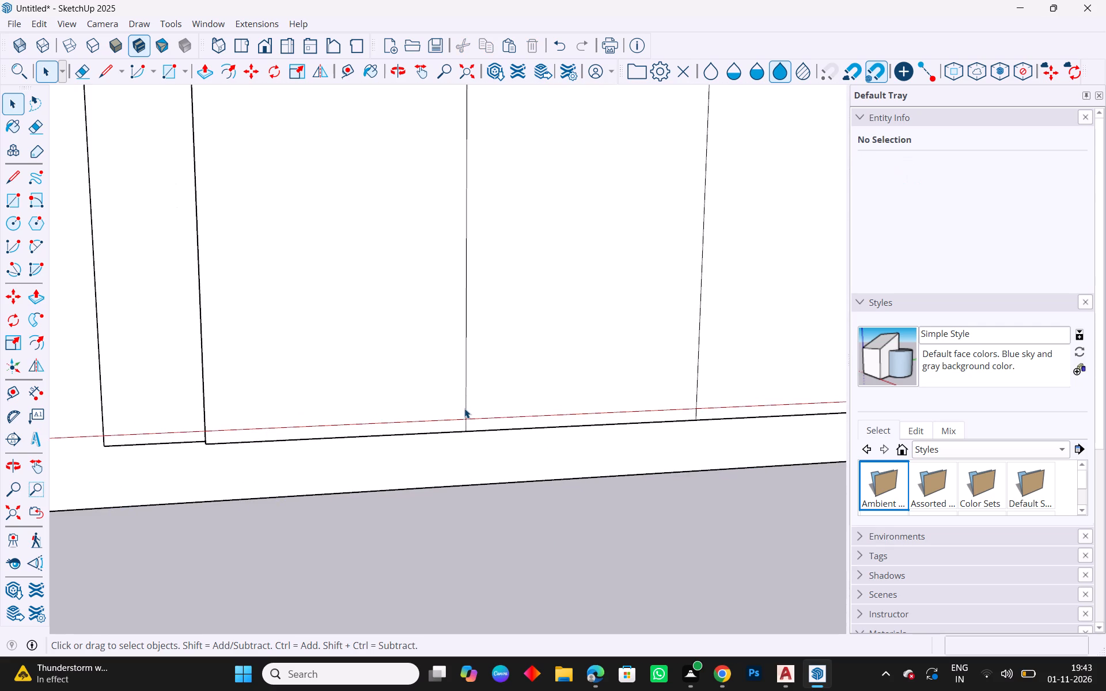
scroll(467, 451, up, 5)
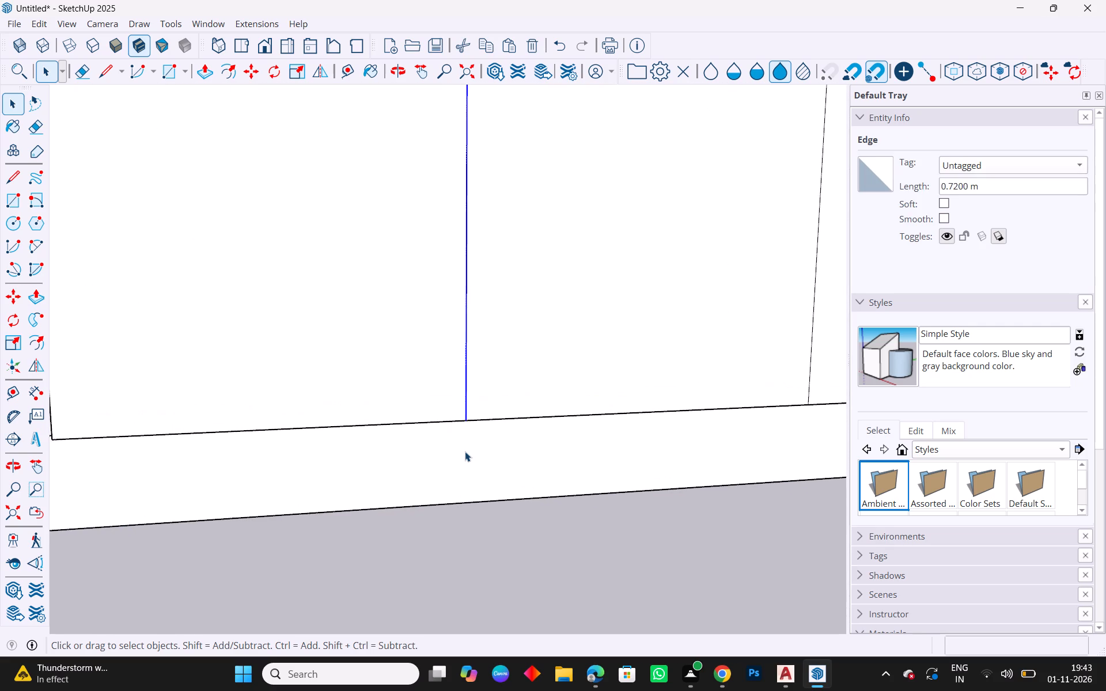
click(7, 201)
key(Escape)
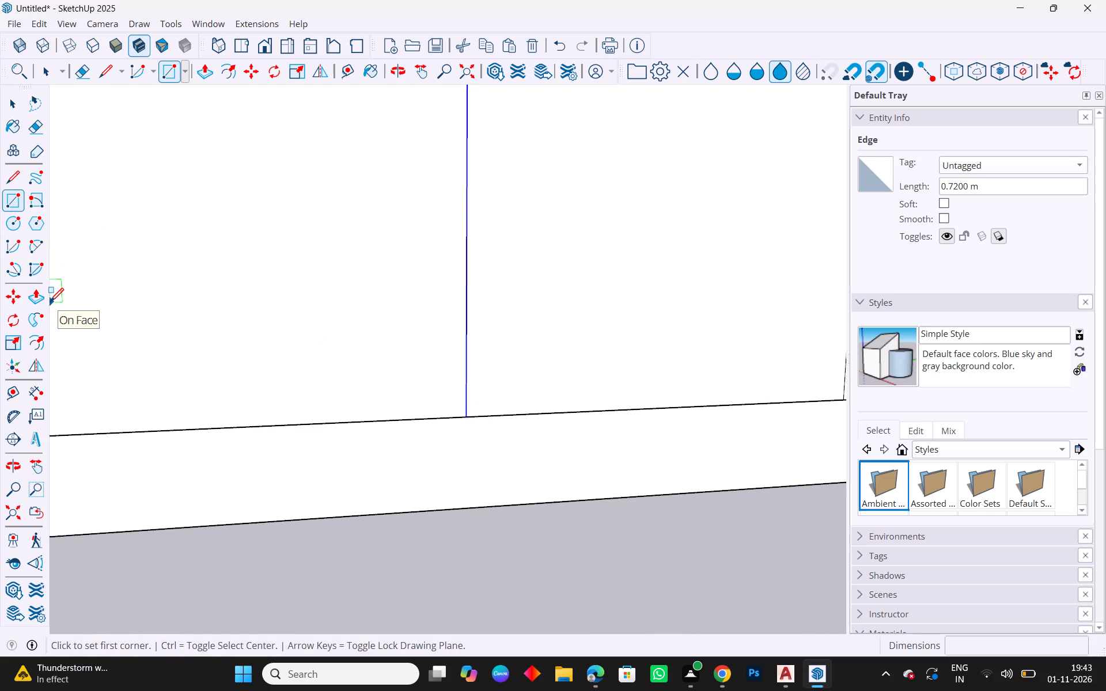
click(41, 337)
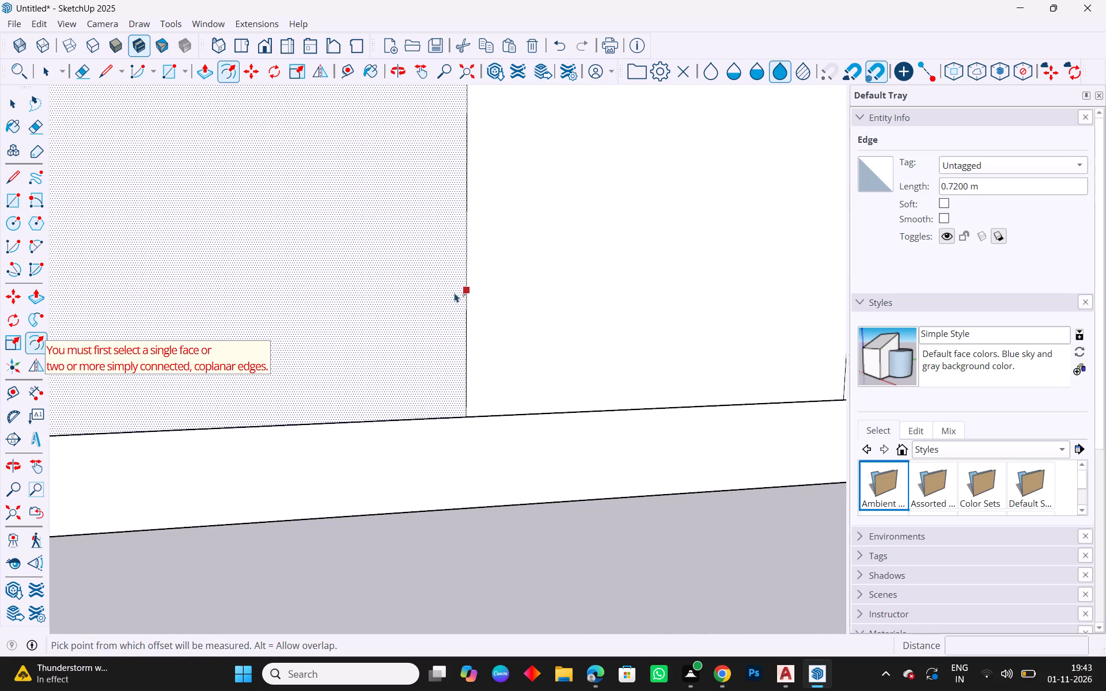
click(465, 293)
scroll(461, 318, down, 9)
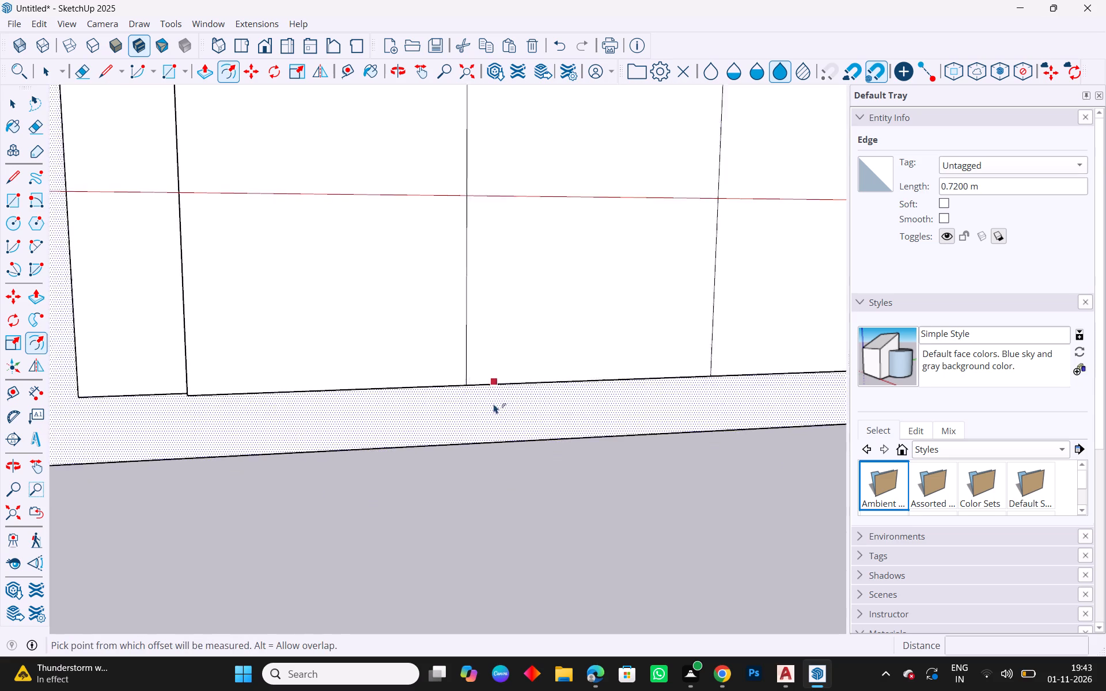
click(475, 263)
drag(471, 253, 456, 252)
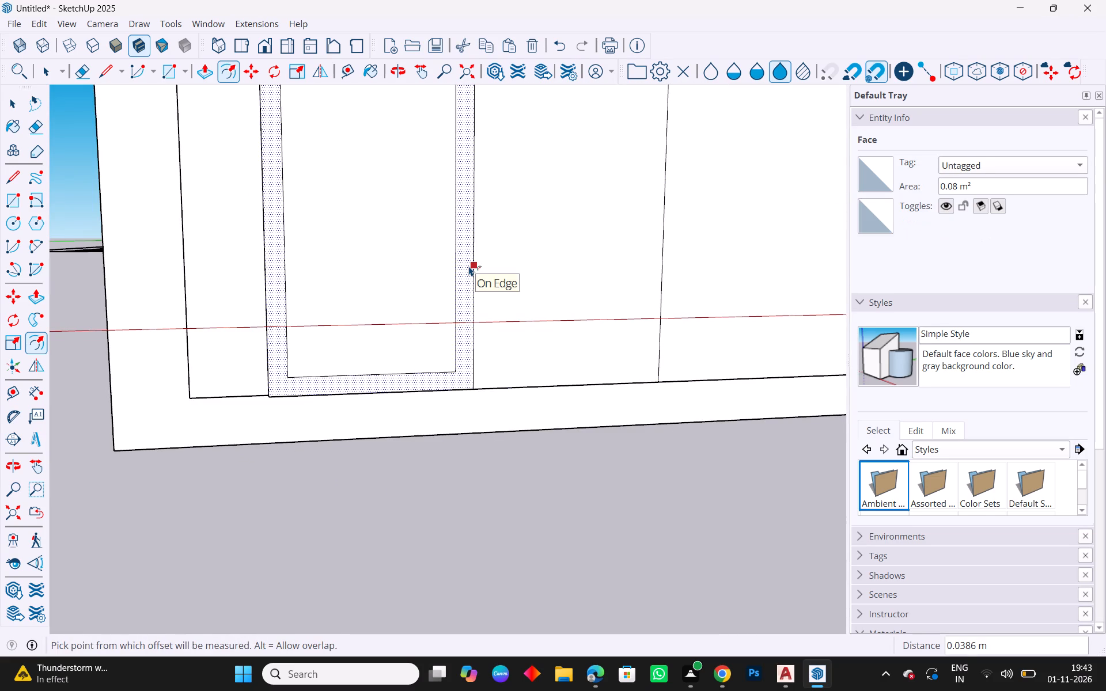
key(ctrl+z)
Offset the outline of the first base cabinet door, beside the narrow end strip, inward by 2 mm.
click(474, 265)
click(472, 265)
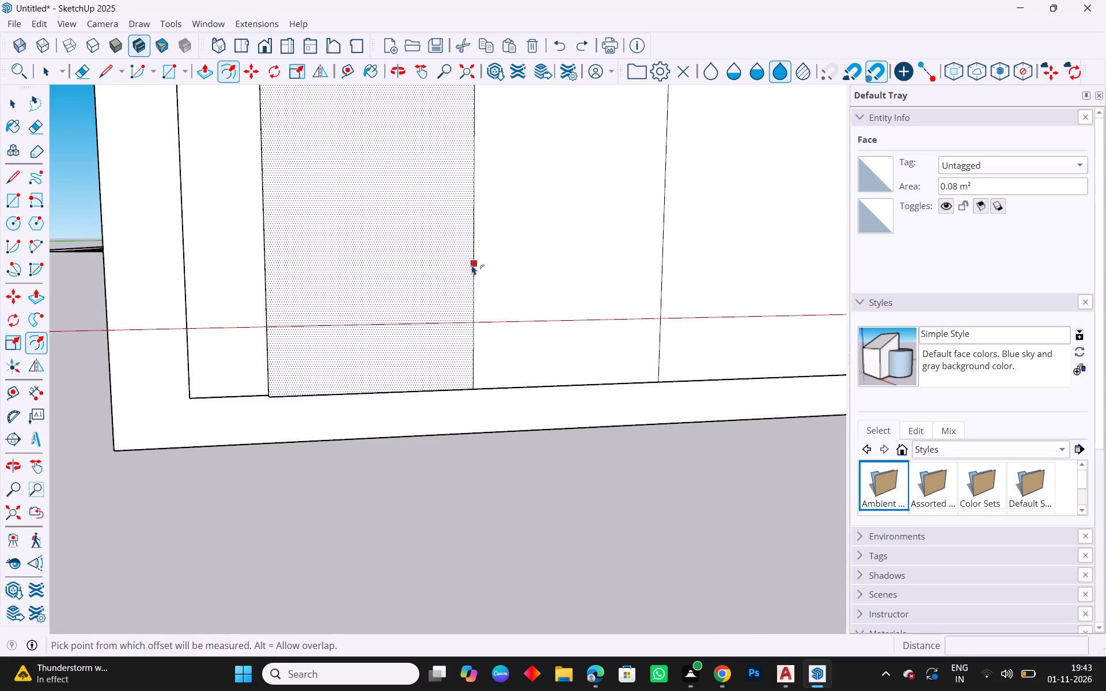
text(2mm)
key(Return)
key(space)
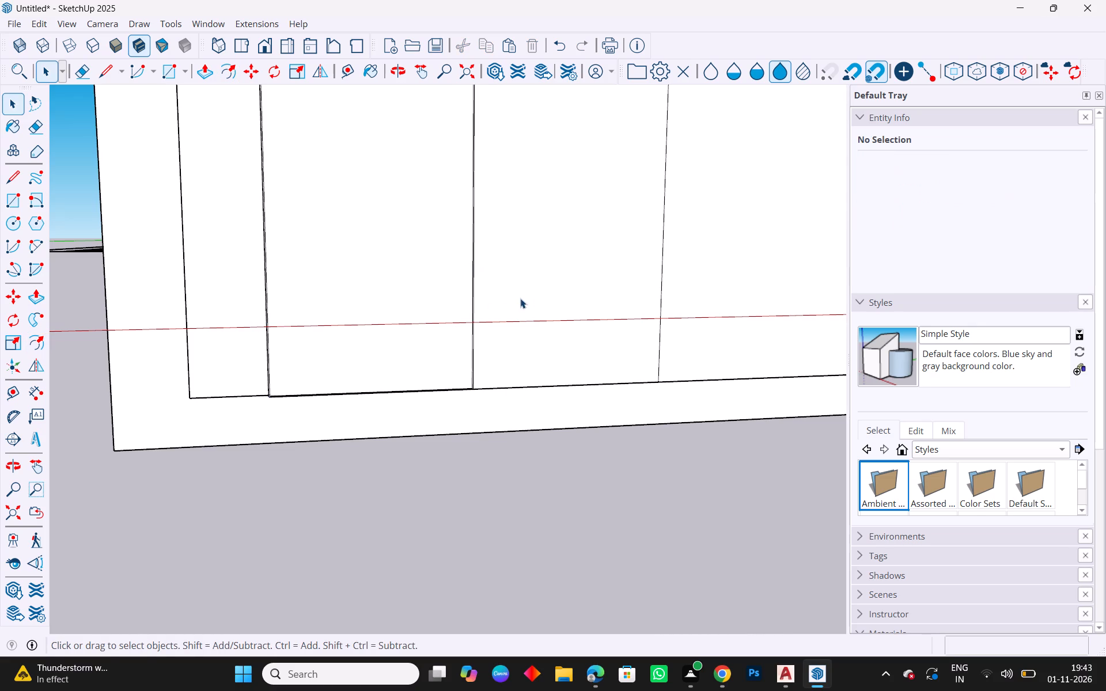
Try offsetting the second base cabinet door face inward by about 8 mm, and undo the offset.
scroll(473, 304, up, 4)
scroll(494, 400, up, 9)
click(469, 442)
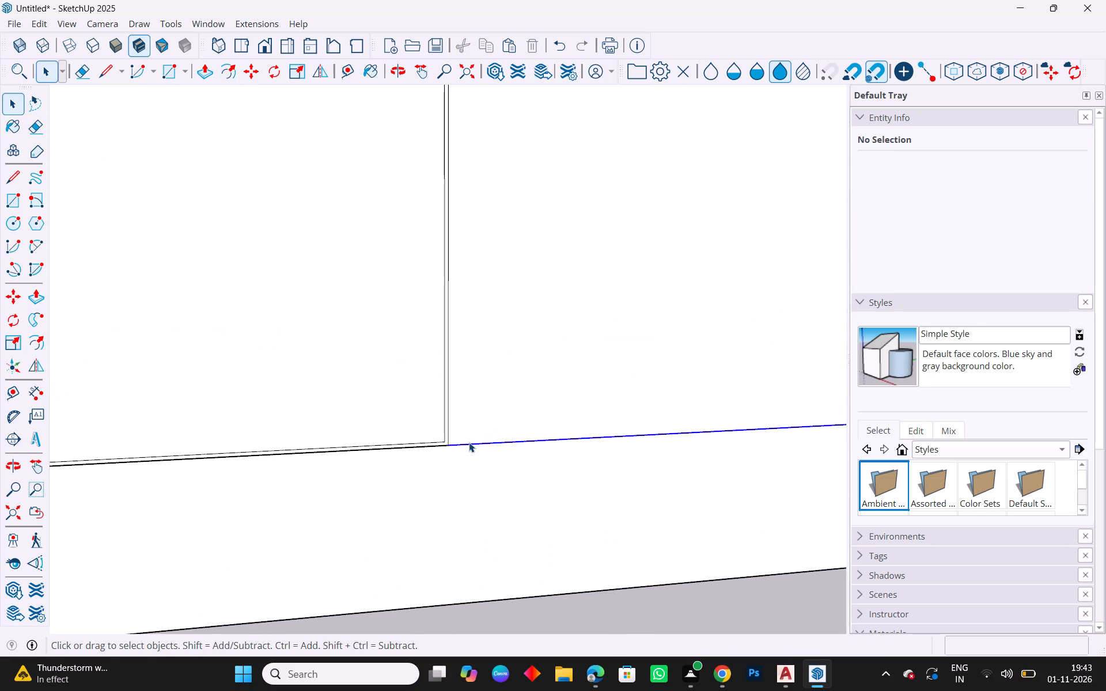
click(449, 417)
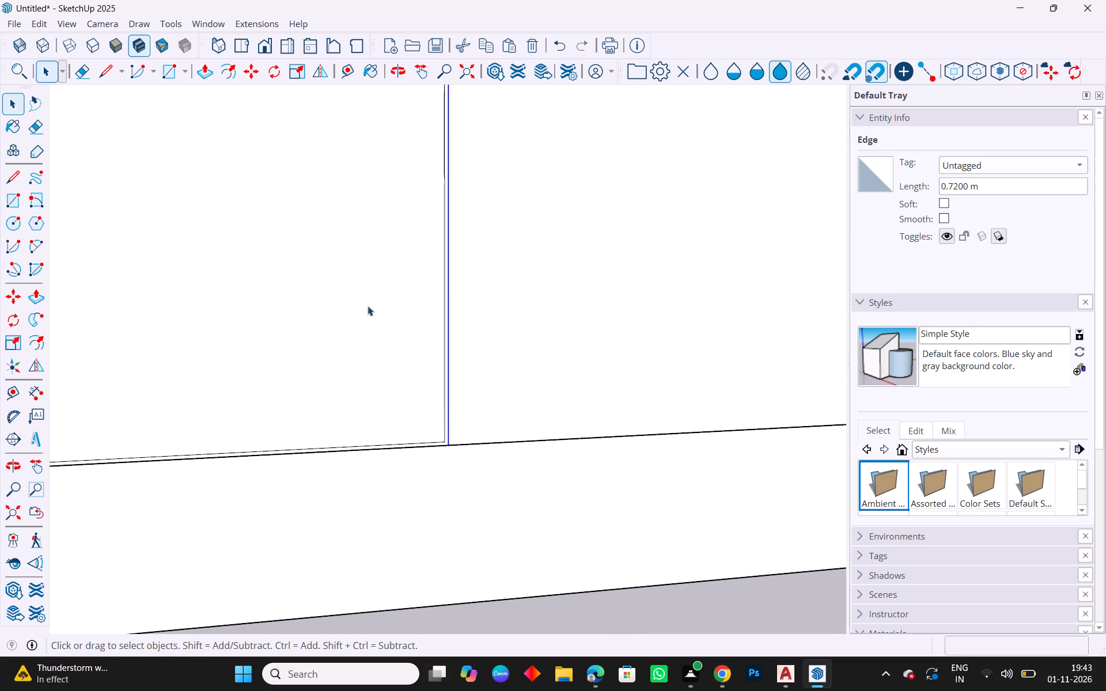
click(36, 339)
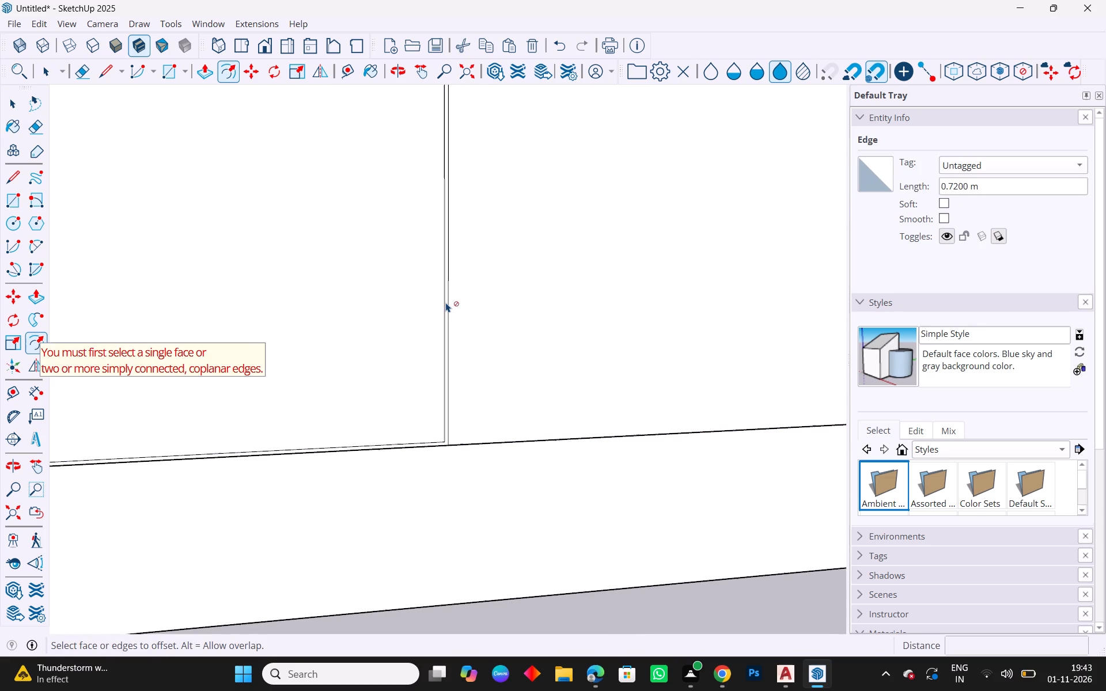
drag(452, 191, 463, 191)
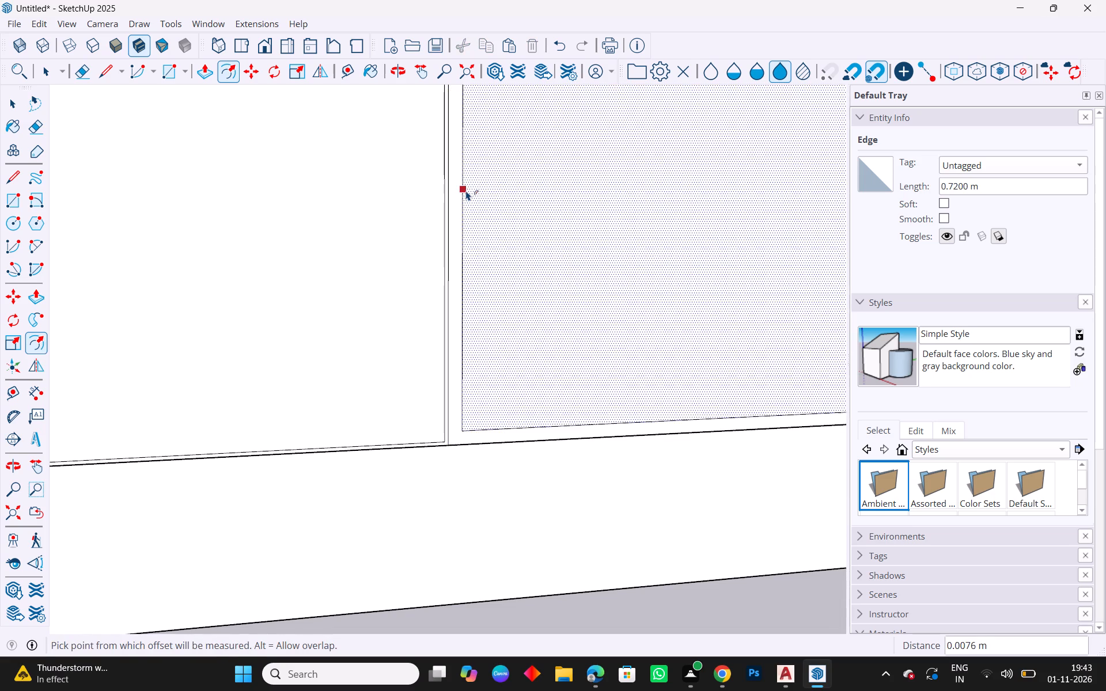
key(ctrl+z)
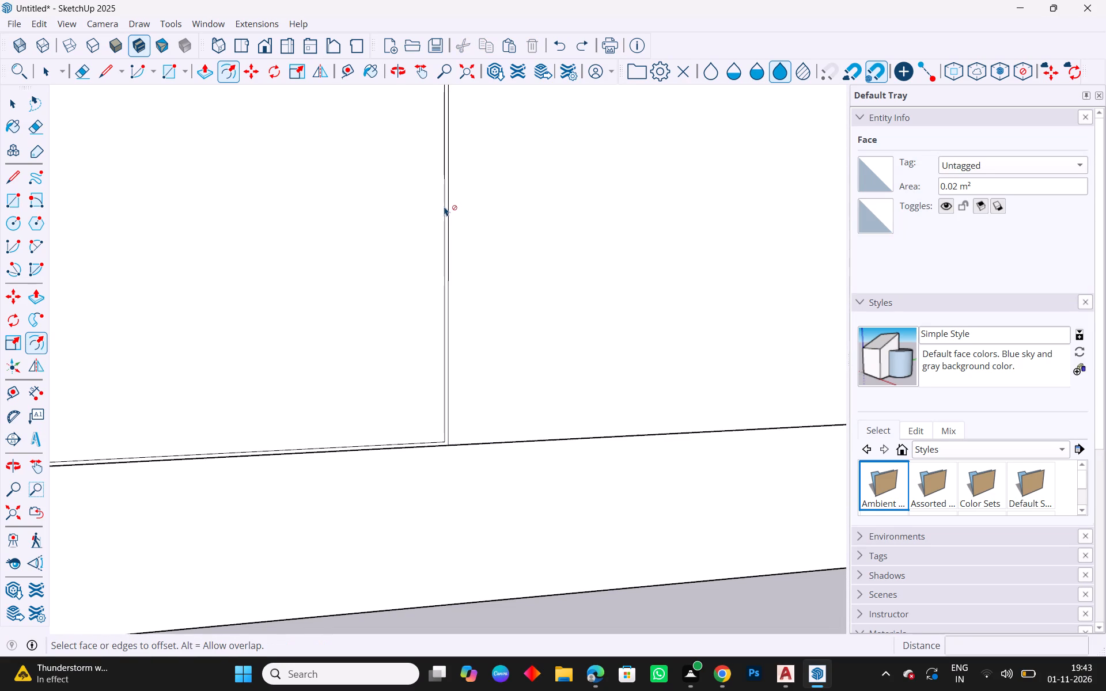
Offset the outline of the second base cabinet door inward by 2 mm.
click(450, 195)
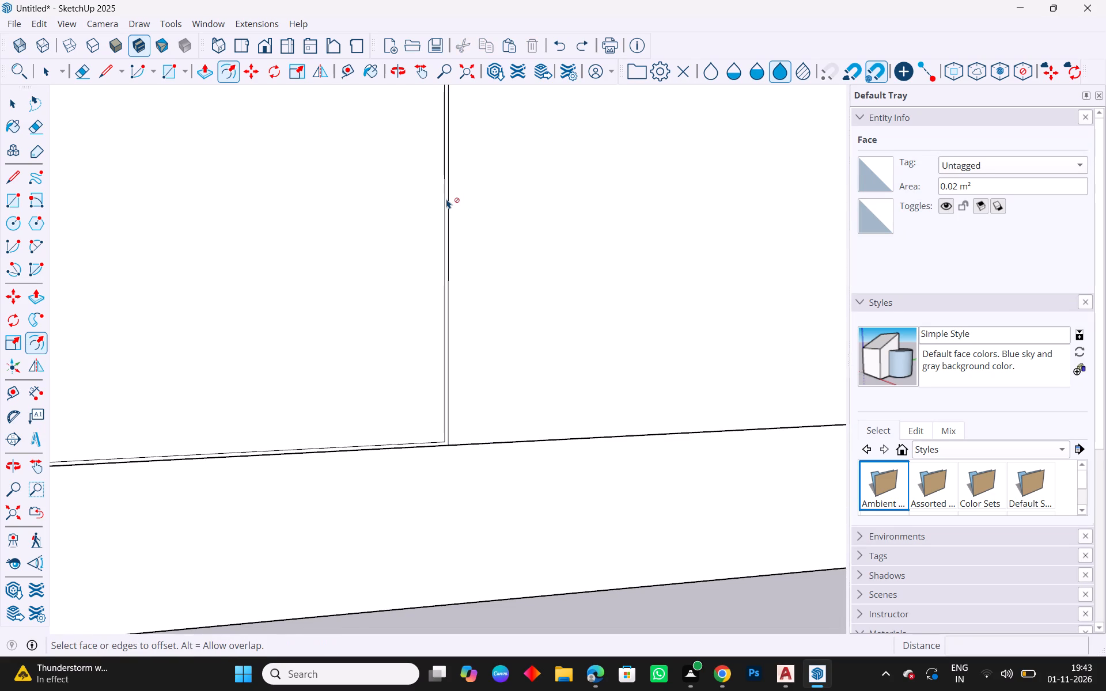
click(453, 191)
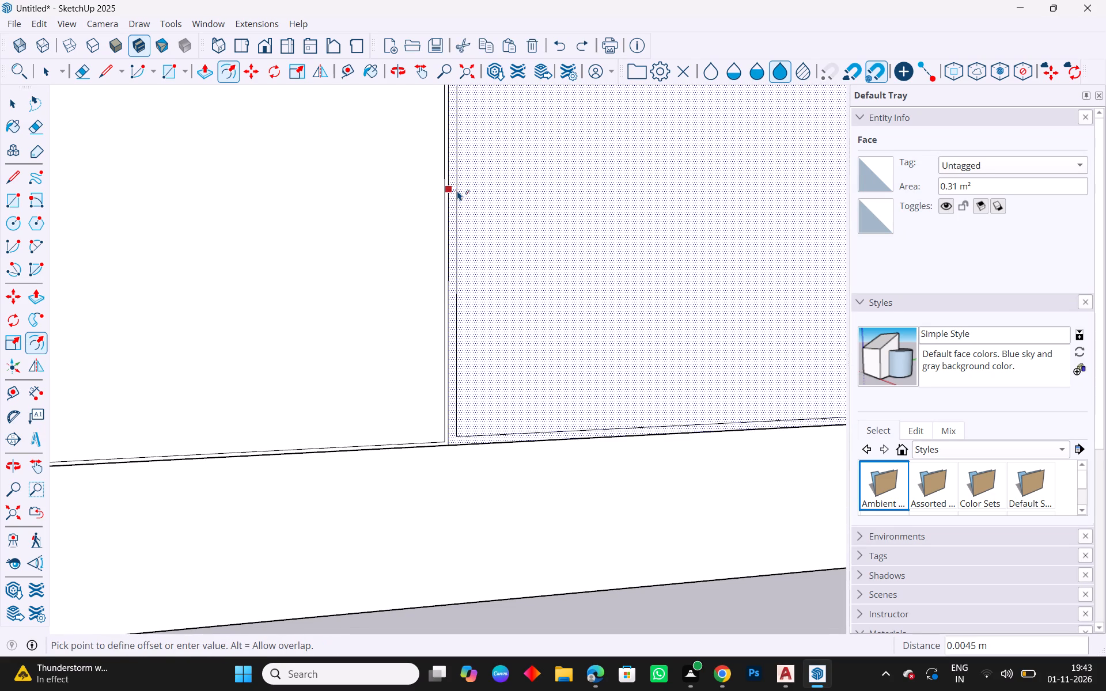
text(2m)
key(m)
key(Return)
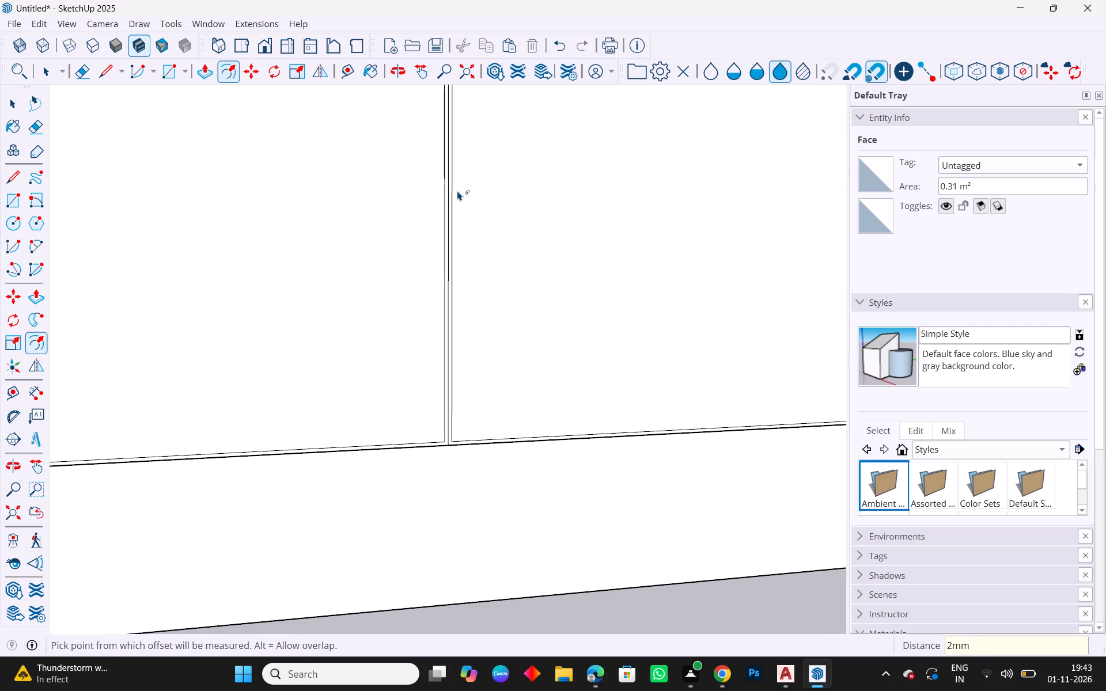
Delete the original shared vertical edge between the first two base cabinet doors, merging the gap strips into one face.
scroll(426, 483, up, 5)
middle_drag(494, 433, 468, 440)
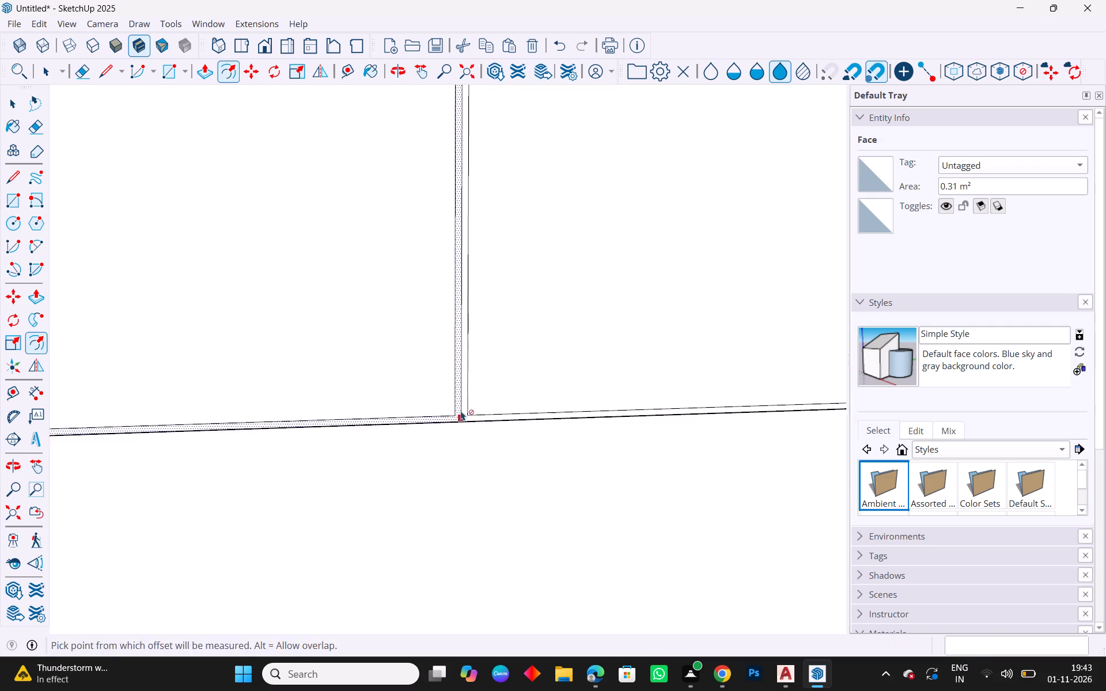
scroll(461, 411, up, 5)
key(Escape)
key(space)
key(Escape)
click(460, 412)
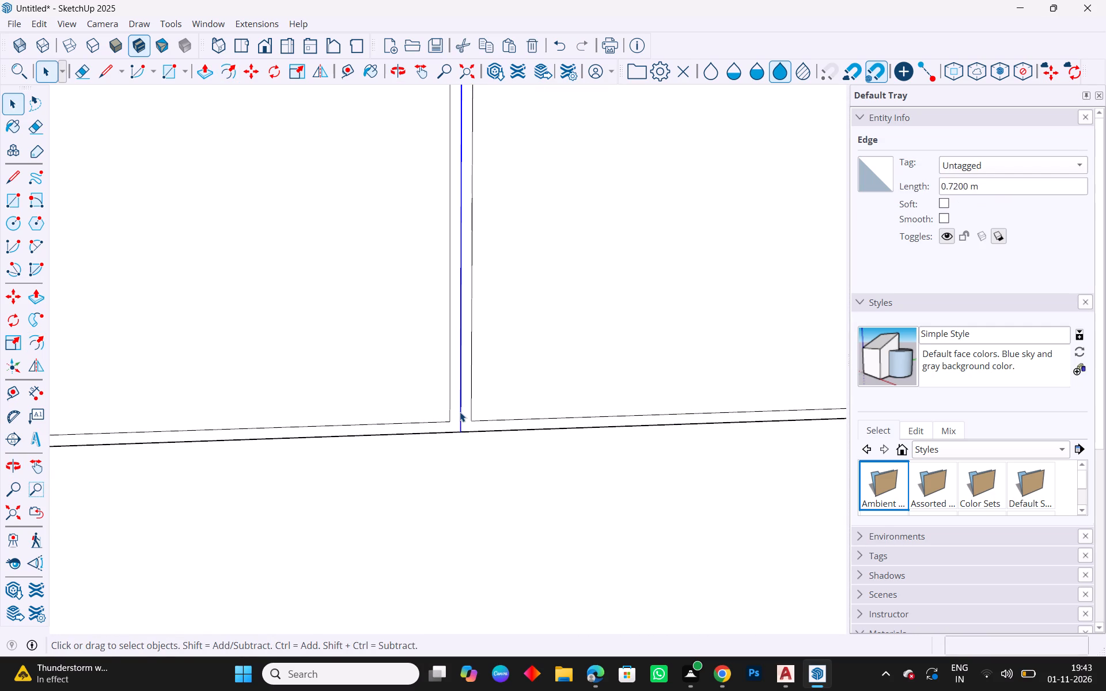
key(Delete)
scroll(456, 412, down, 14)
scroll(480, 436, up, 7)
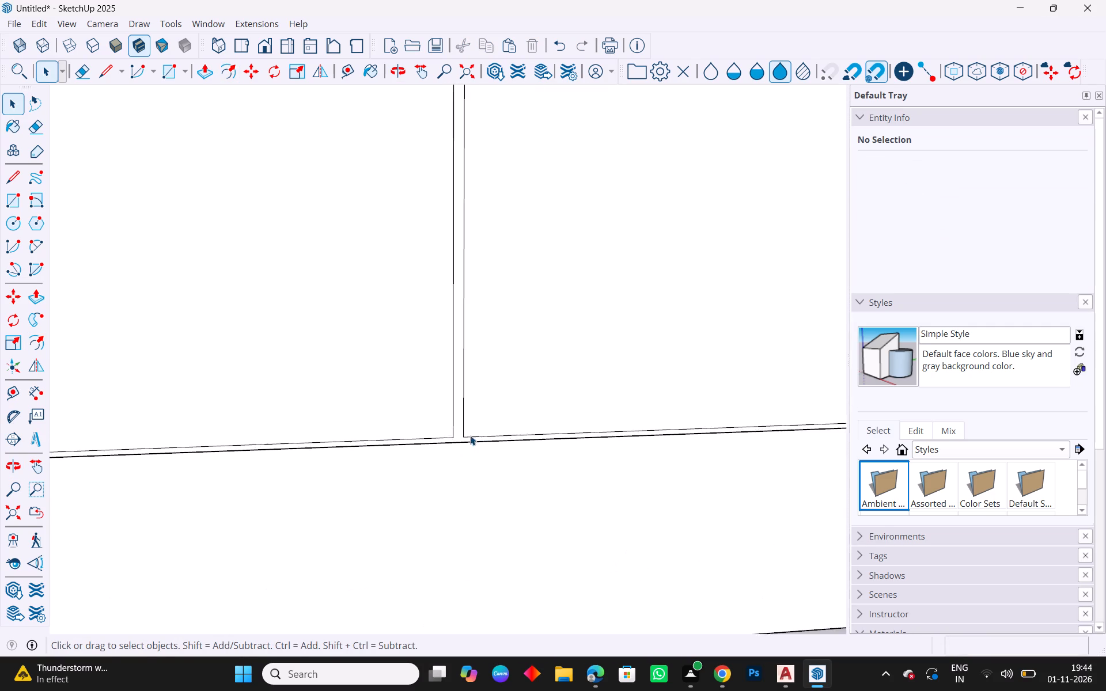
scroll(470, 435, up, 4)
click(457, 430)
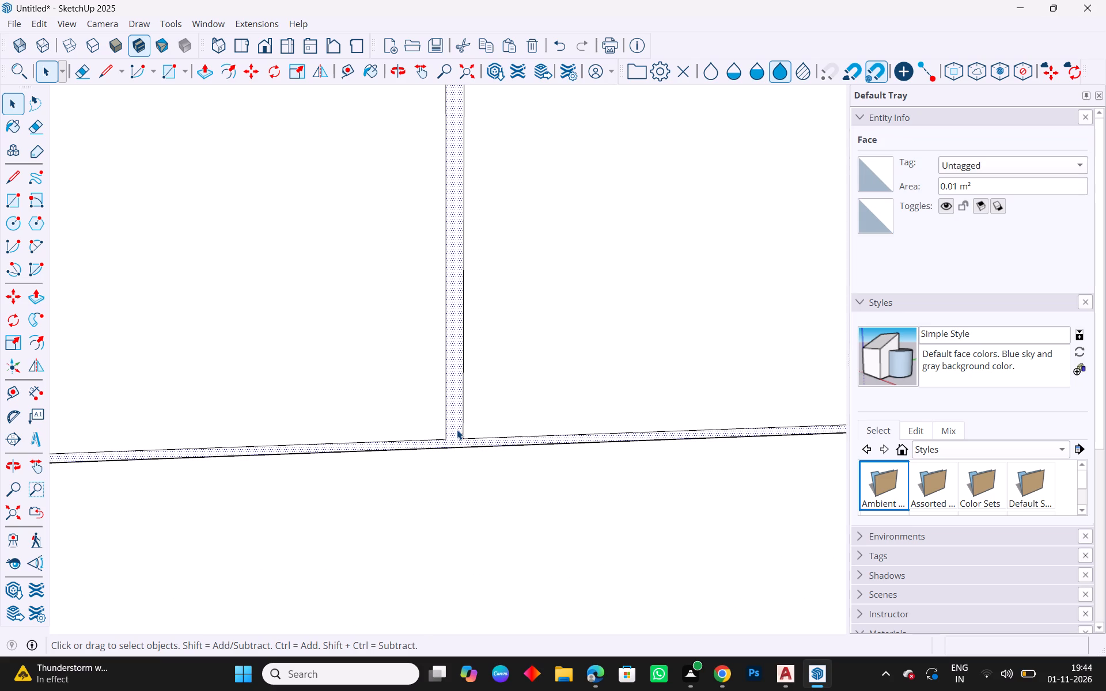
key(Escape)
Draw a line across the bottom of the gap, joining the facing lower inner corners of the first two doors.
click(13, 181)
scroll(420, 509, up, 2)
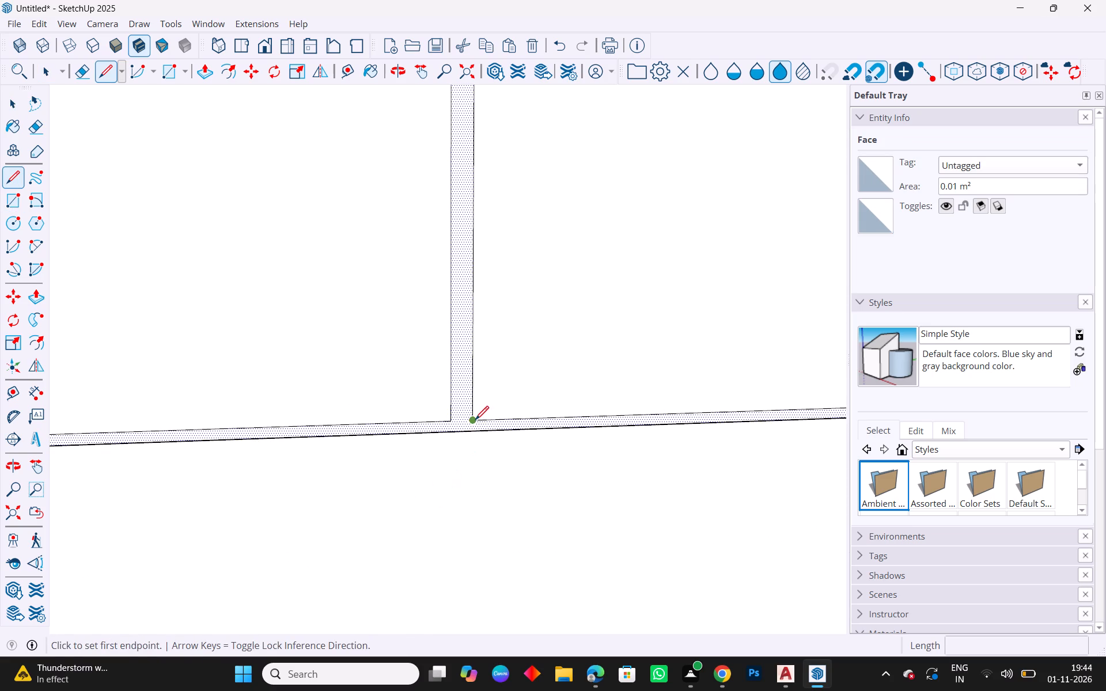
click(475, 421)
click(448, 420)
key(Escape)
key(space)
click(461, 404)
click(476, 477)
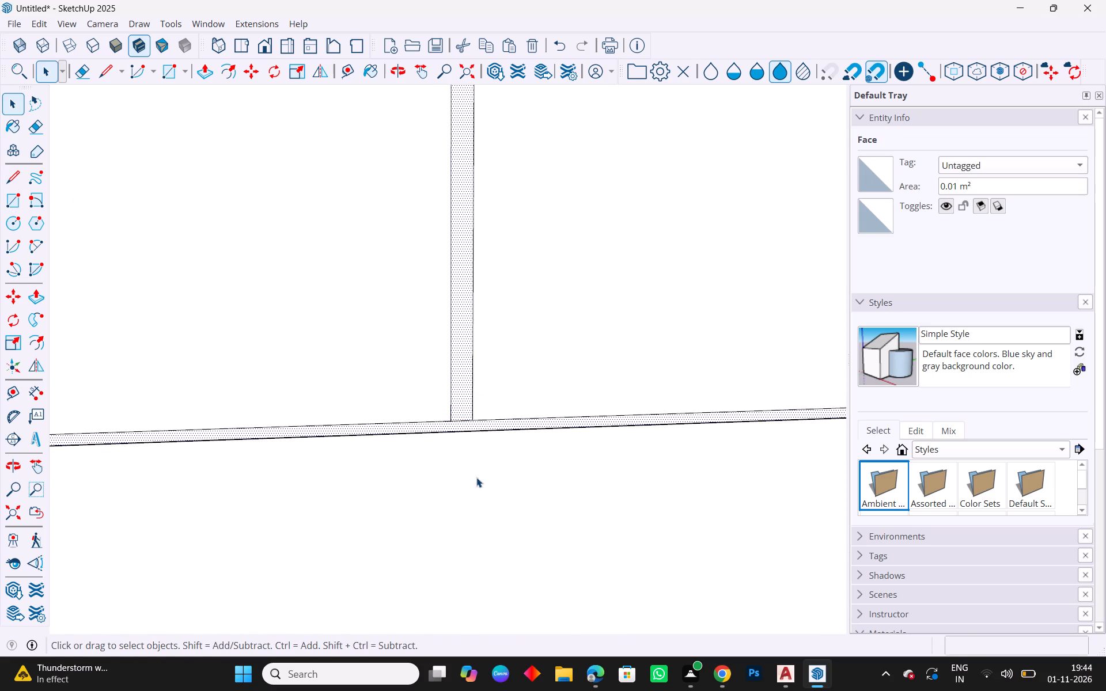
Examine the extent of the gap face around the tops and outer edges of the first two base cabinet doors.
click(457, 404)
scroll(480, 452, down, 15)
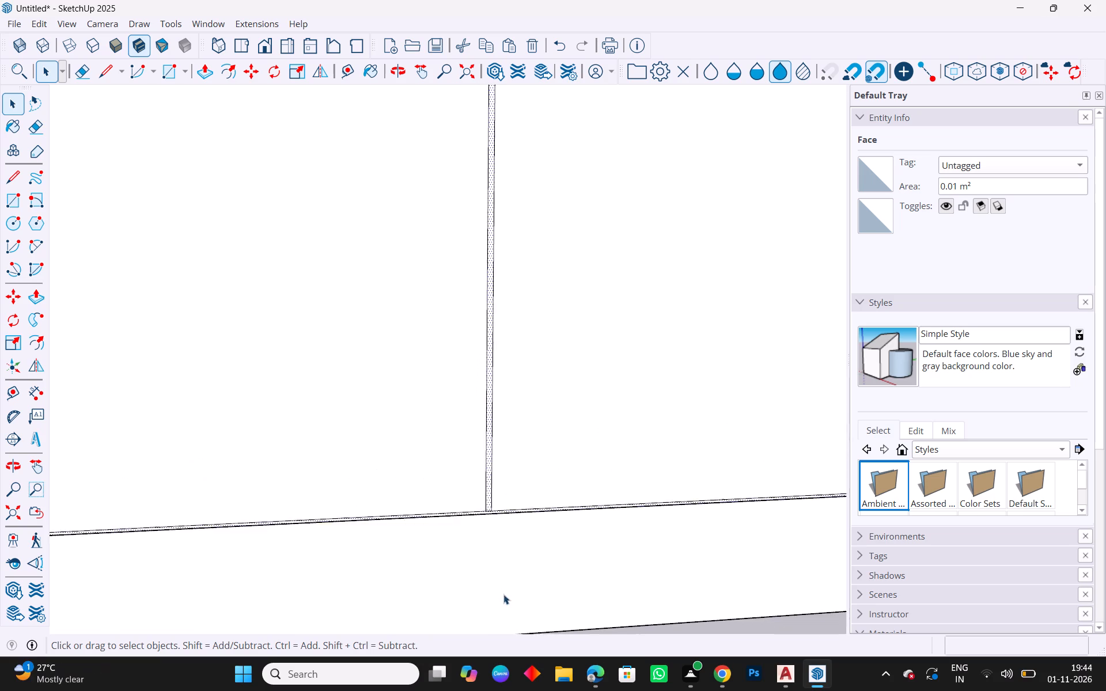
scroll(503, 594, down, 11)
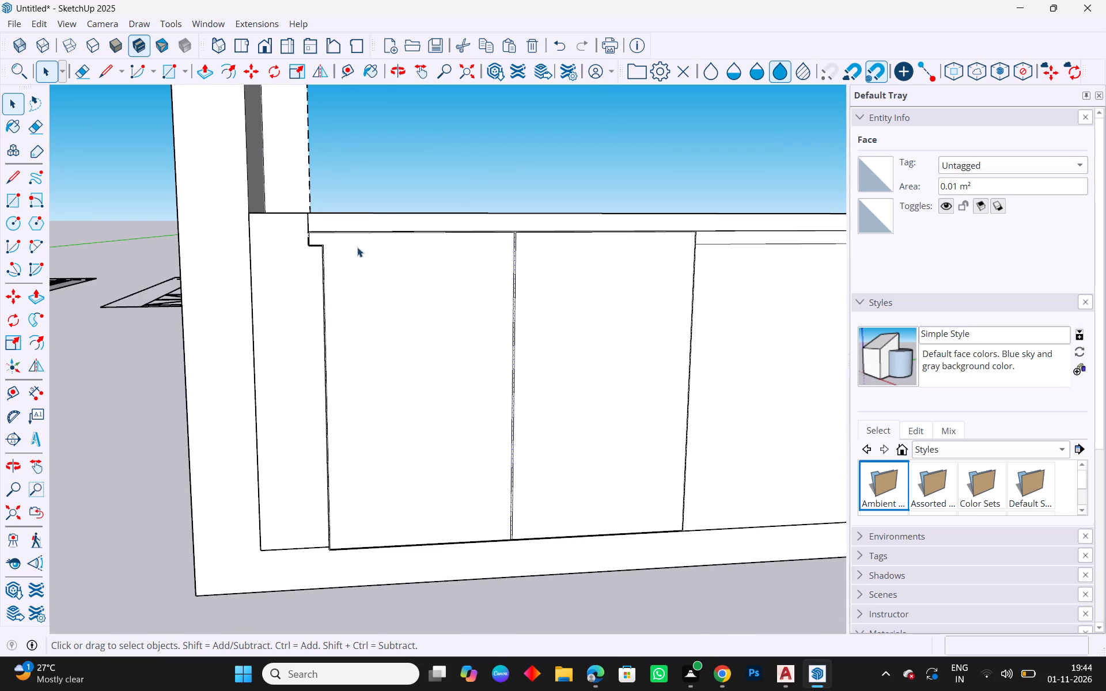
scroll(353, 256, up, 4)
scroll(293, 226, up, 16)
scroll(262, 228, down, 6)
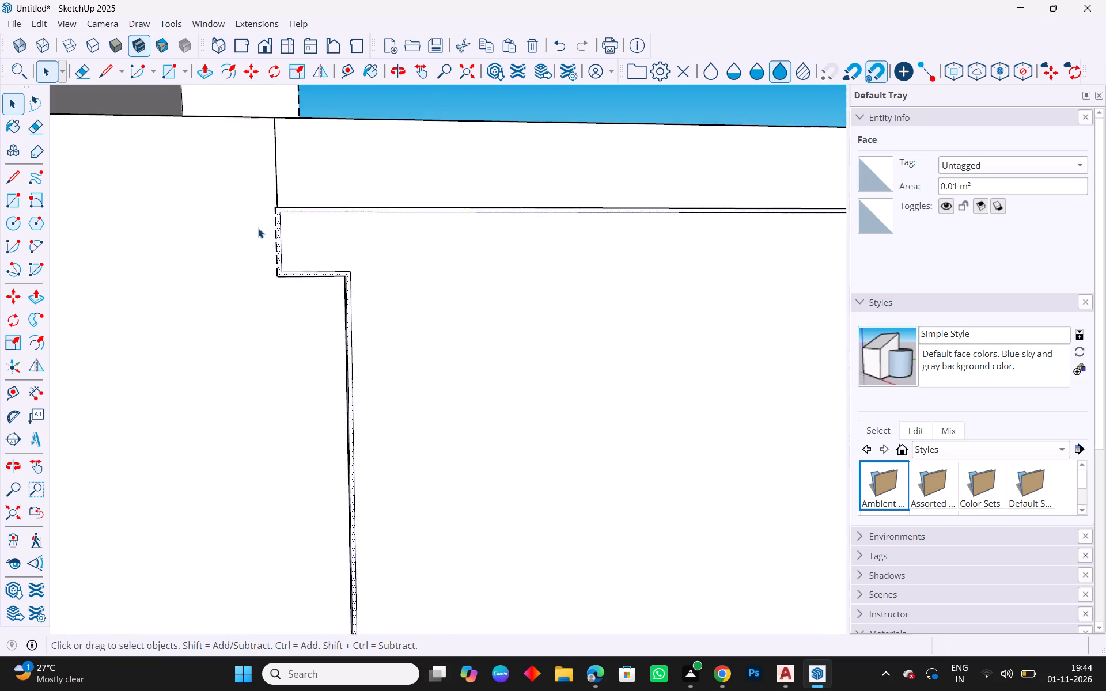
scroll(258, 228, down, 19)
scroll(468, 213, up, 5)
scroll(204, 360, up, 20)
scroll(204, 360, up, 1)
middle_drag(300, 375, 320, 288)
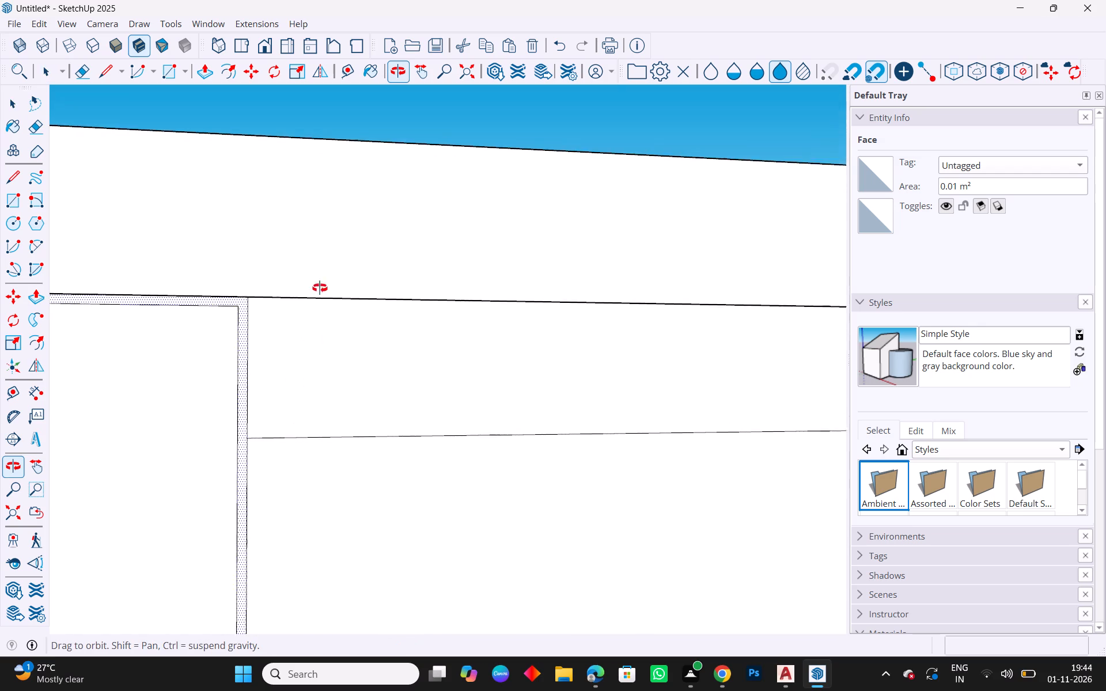
middle_drag(320, 288, 321, 261)
scroll(236, 352, down, 4)
key(Escape)
scroll(325, 326, down, 8)
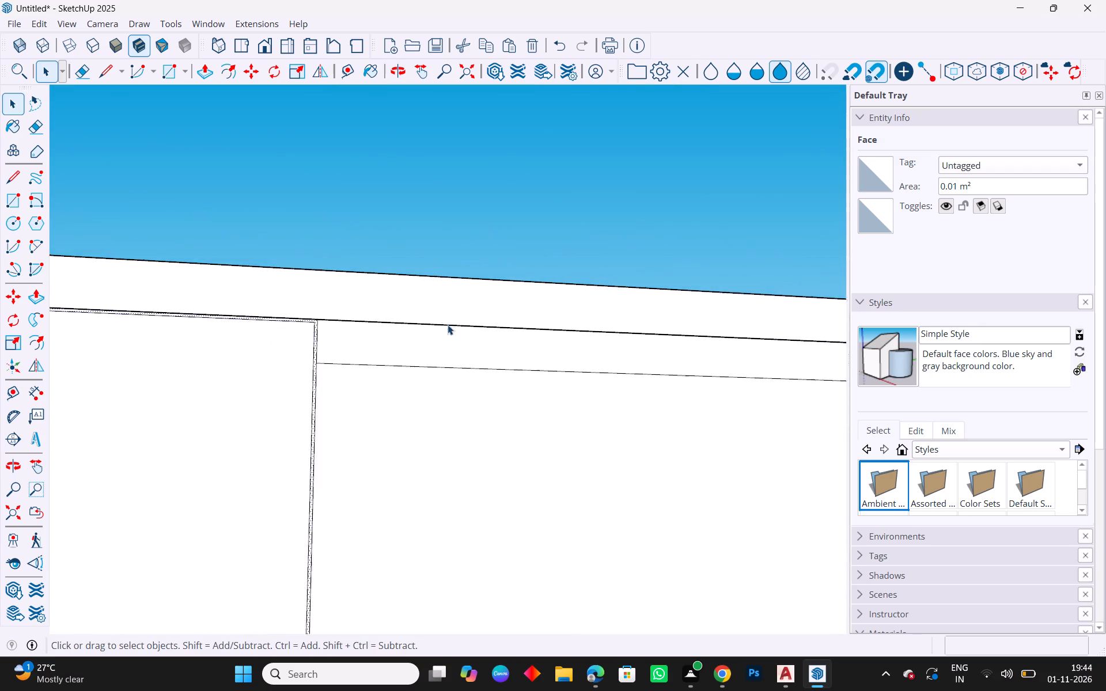
scroll(448, 325, down, 16)
Draw a 0.716 m by 0.004 m rectangle filling the vertical gap between the first two base cabinet doors, corner to corner.
scroll(389, 382, up, 4)
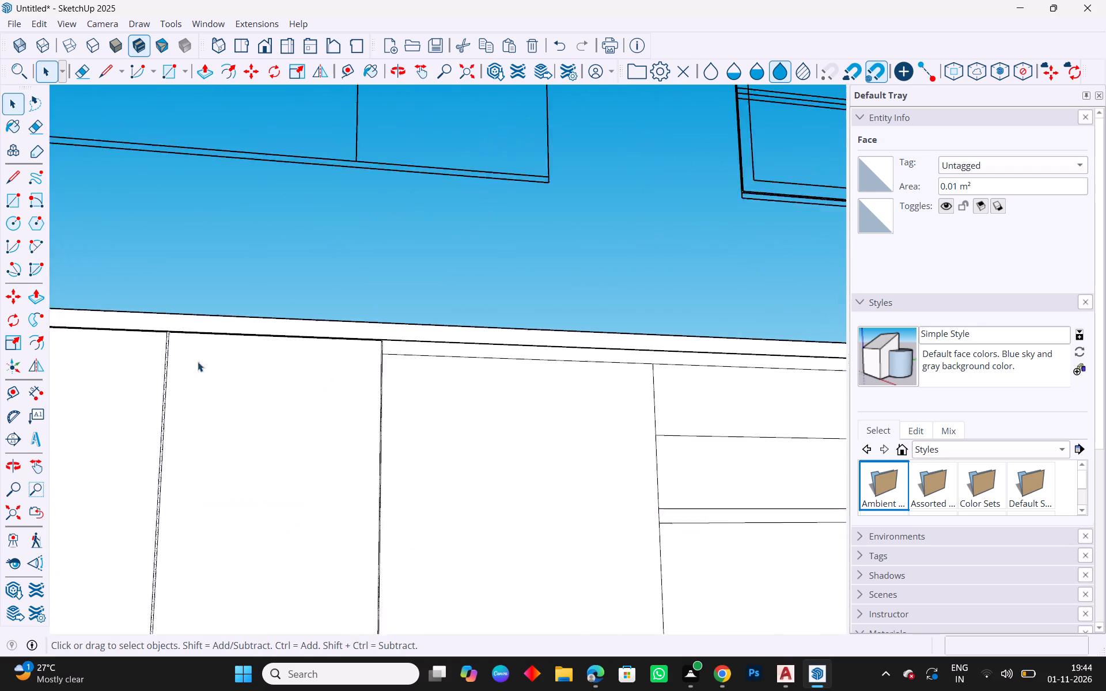
scroll(198, 362, up, 2)
scroll(115, 320, up, 17)
click(282, 154)
scroll(228, 282, down, 3)
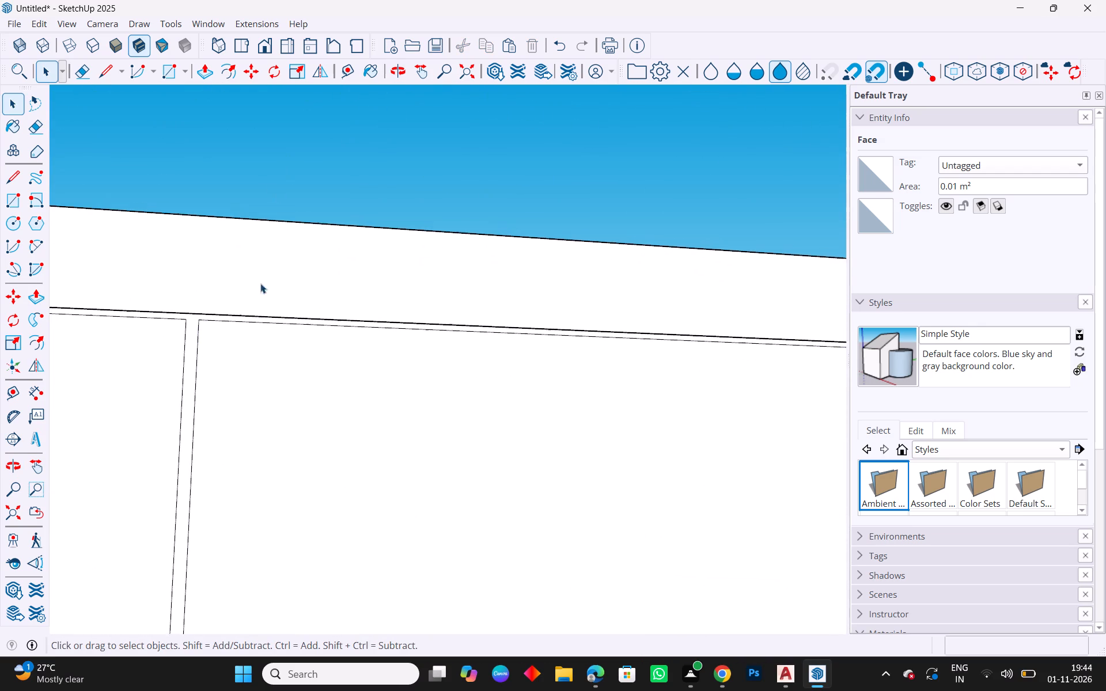
scroll(260, 283, down, 2)
click(13, 197)
scroll(217, 334, up, 8)
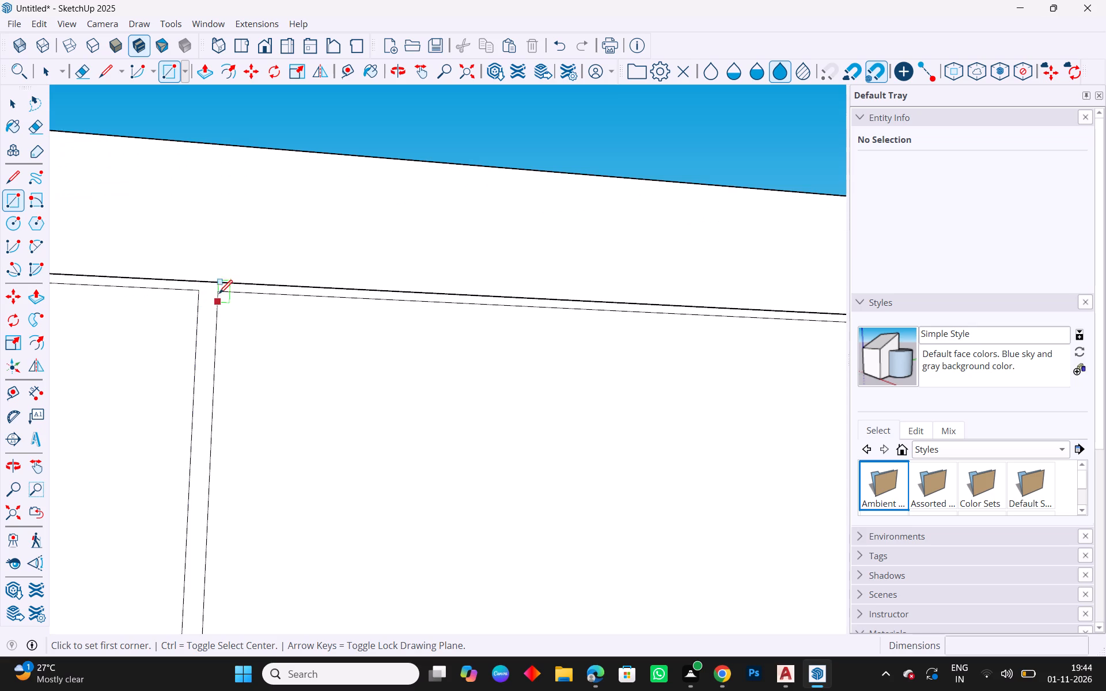
click(219, 291)
scroll(192, 457, down, 19)
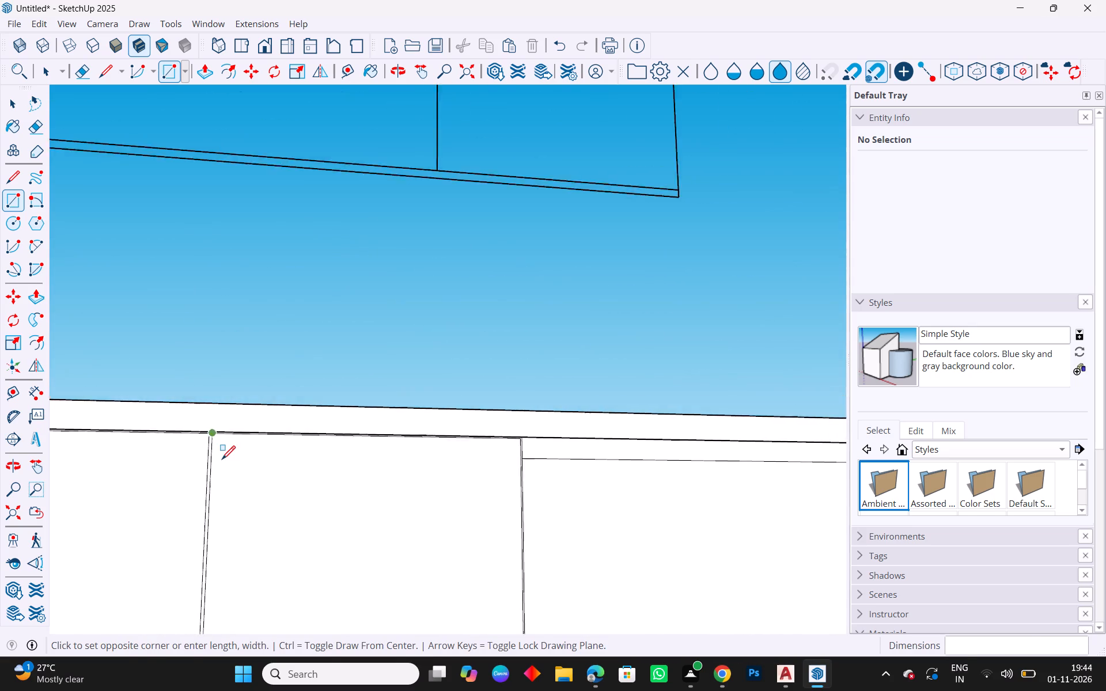
scroll(222, 461, down, 20)
scroll(222, 461, down, 4)
scroll(351, 560, up, 6)
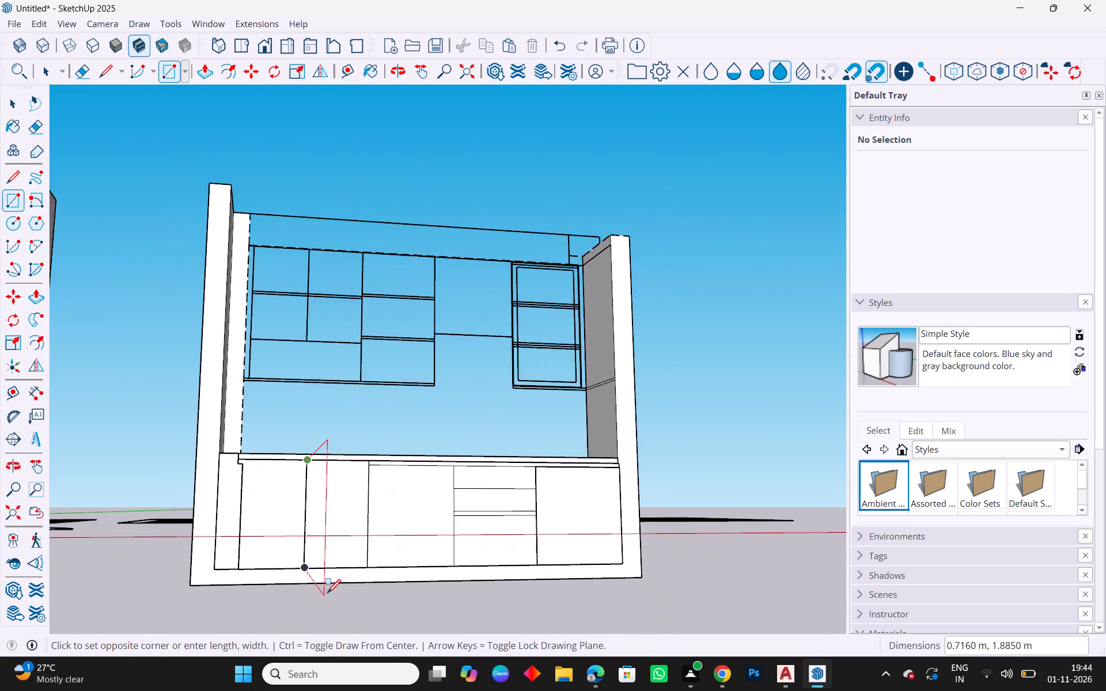
scroll(327, 594, up, 10)
scroll(430, 477, down, 9)
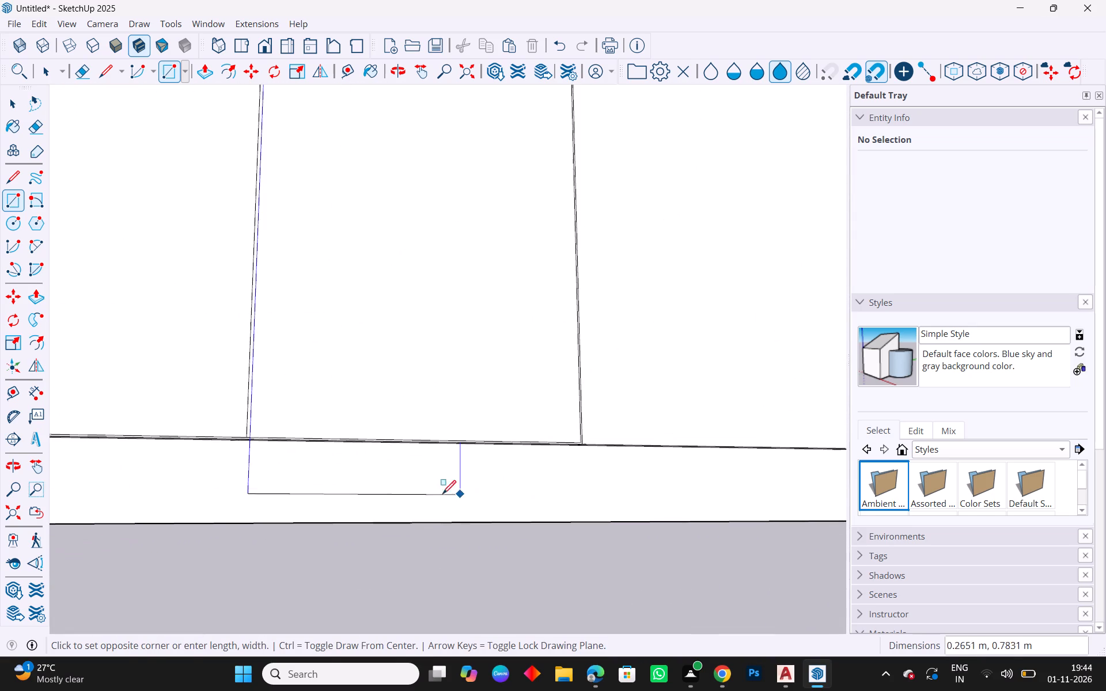
scroll(241, 436, up, 12)
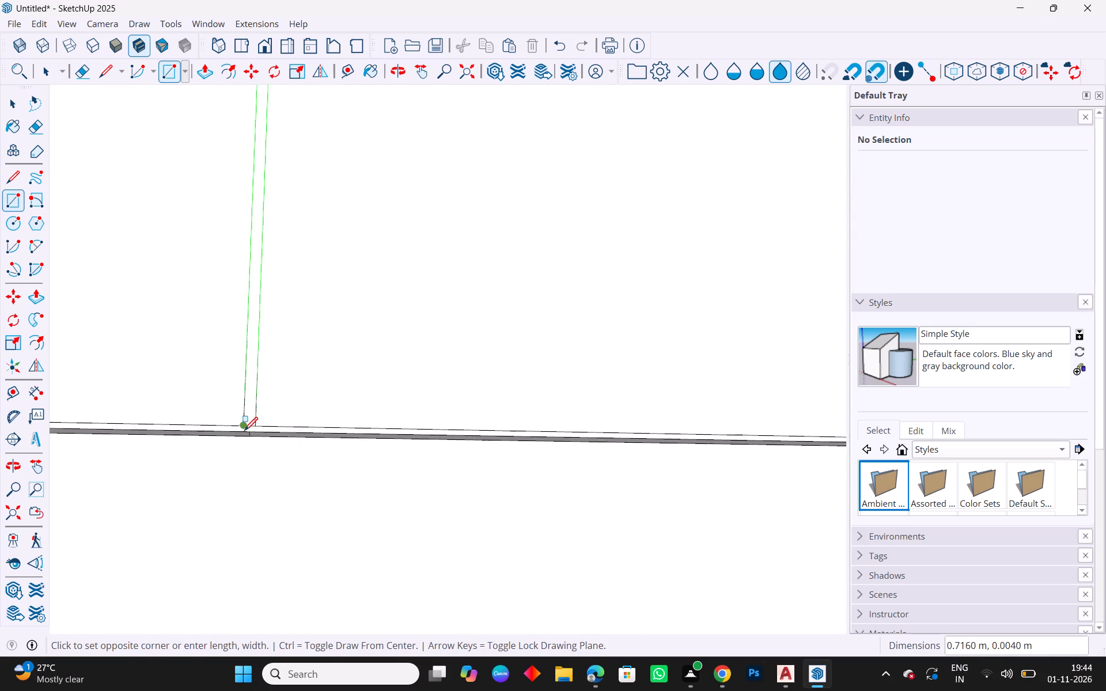
scroll(244, 432, up, 2)
click(243, 427)
key(Escape)
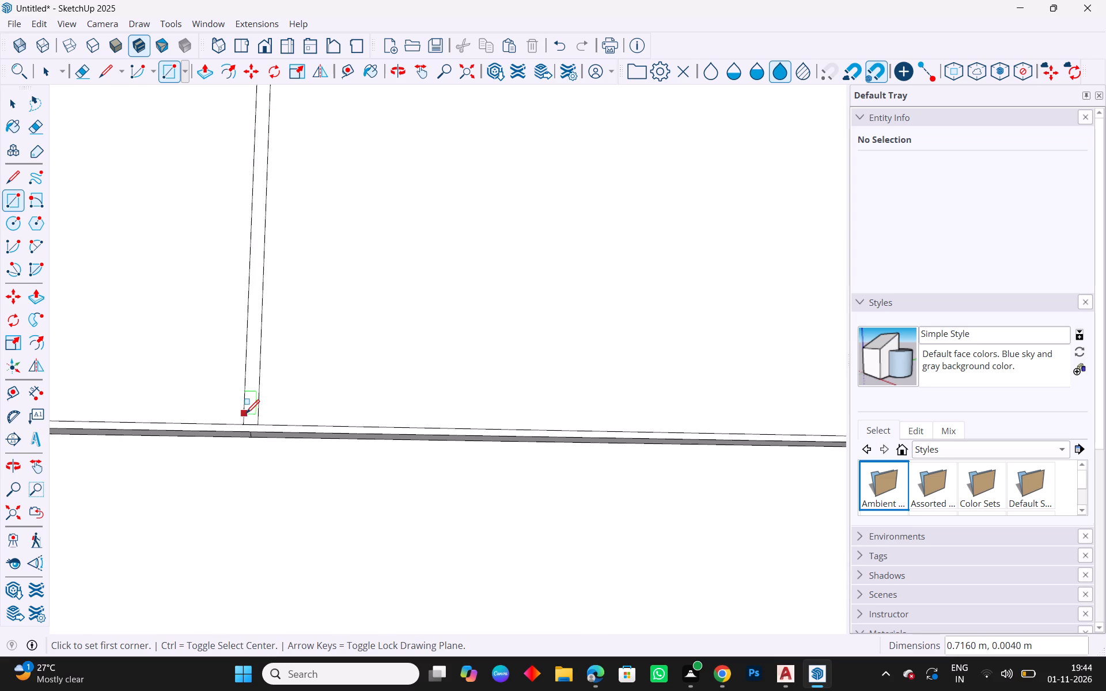
Push the narrow vertical gap strip between the first two base cabinet doors inward by about 20 mm.
key(space)
click(255, 416)
double_click(253, 416)
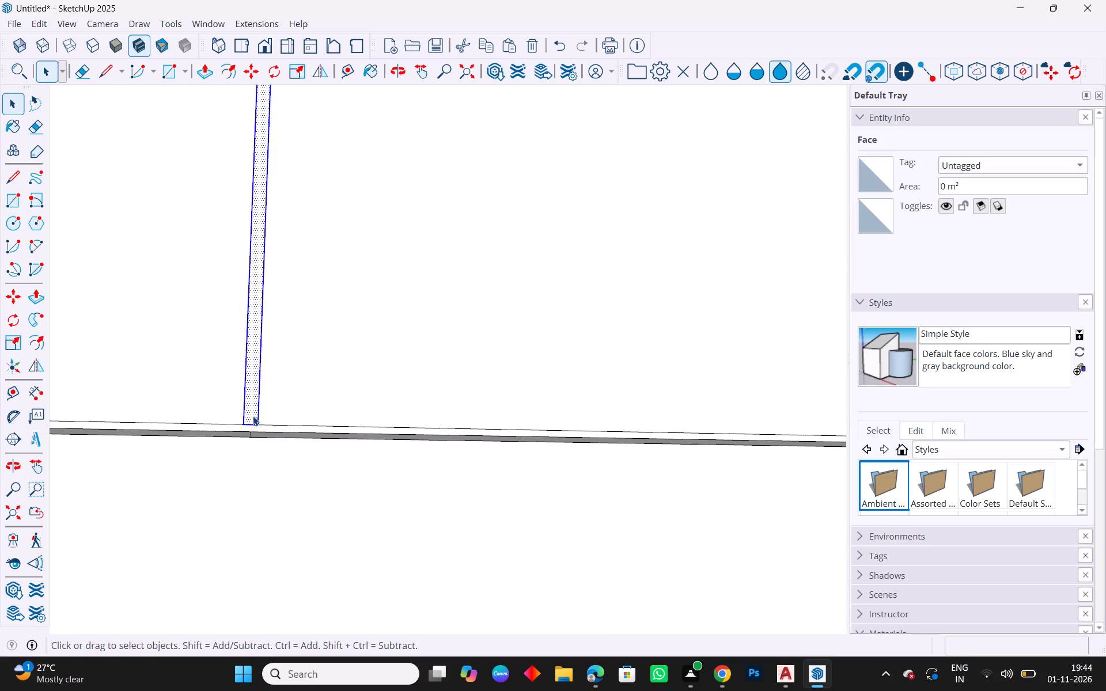
key(p)
drag(253, 416, 262, 433)
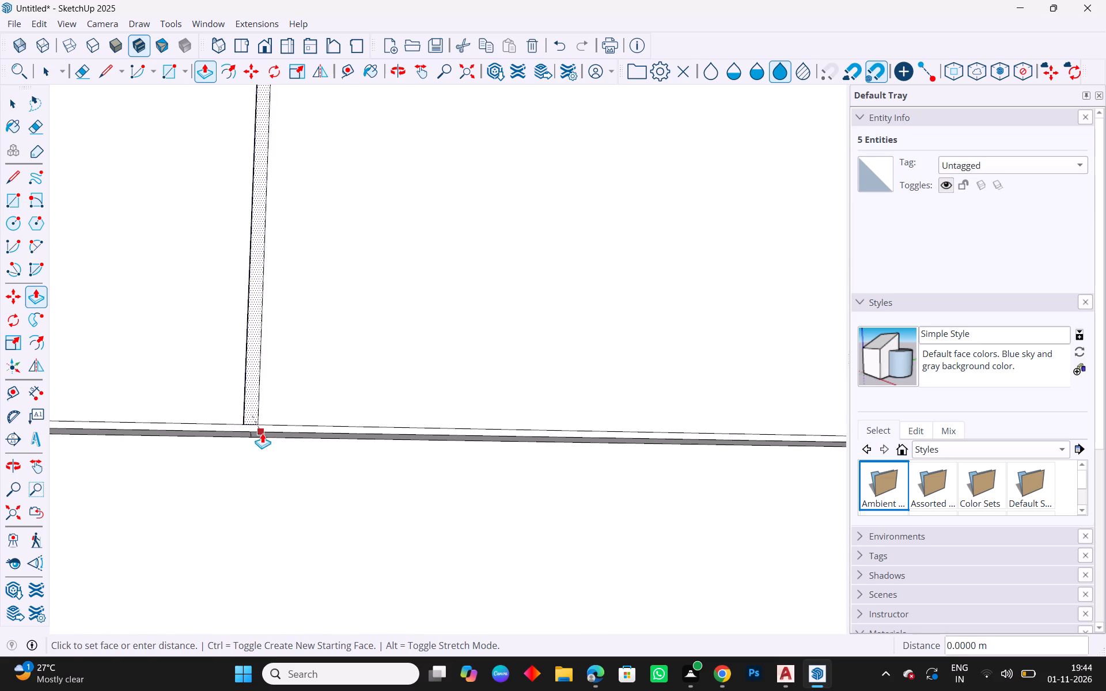
drag(262, 433, 278, 468)
scroll(255, 407, up, 5)
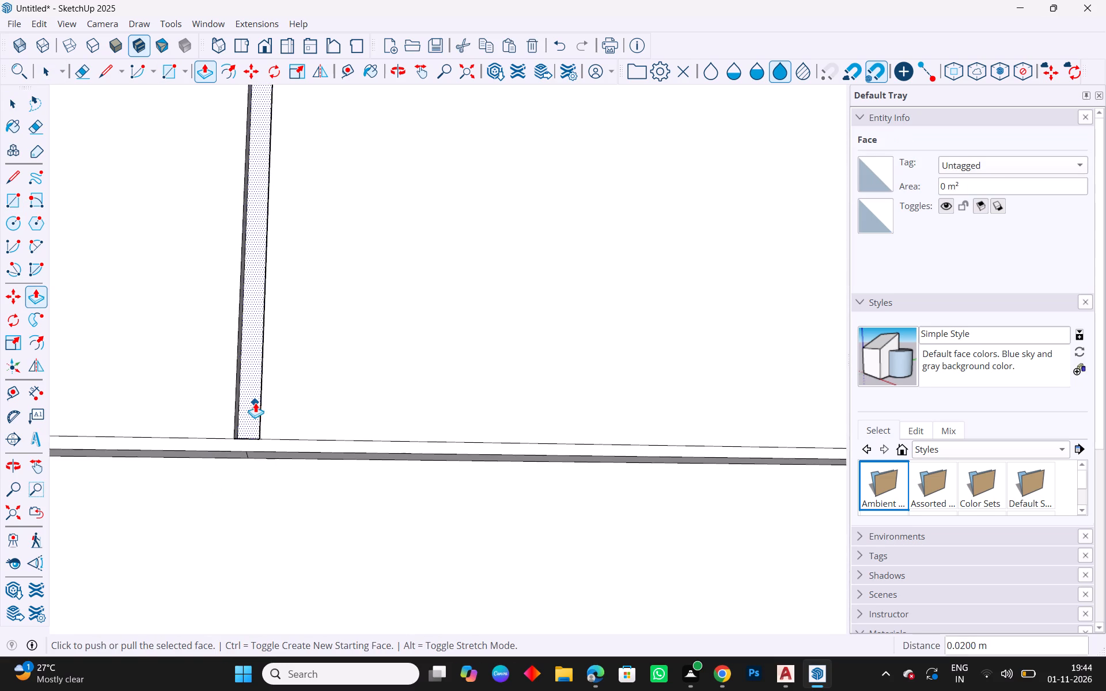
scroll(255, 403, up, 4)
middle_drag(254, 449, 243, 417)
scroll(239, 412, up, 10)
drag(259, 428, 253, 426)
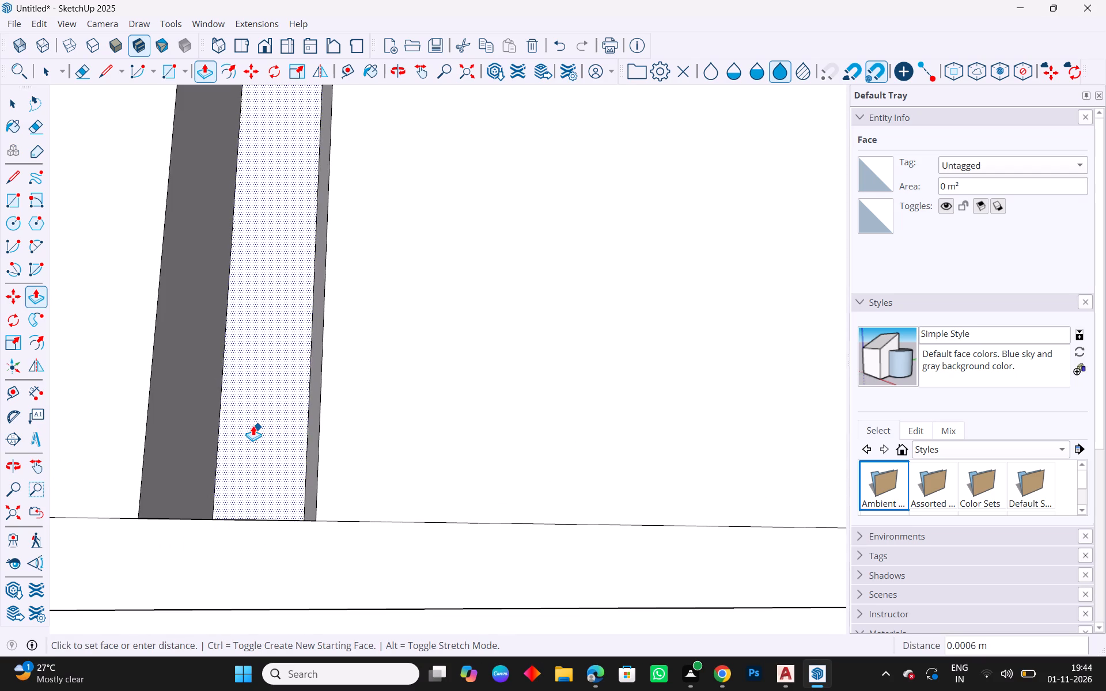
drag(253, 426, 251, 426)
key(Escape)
Examine the recessed gap between the first two base cabinet doors from farther out and from different angles.
scroll(378, 444, down, 20)
scroll(378, 444, down, 1)
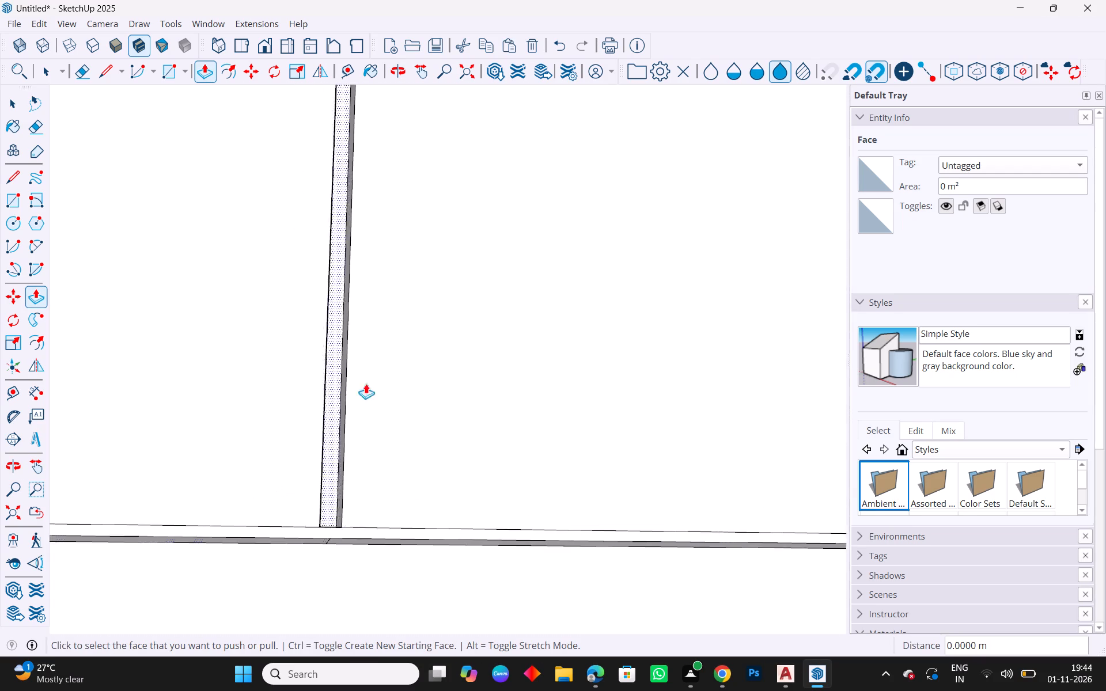
scroll(376, 346, down, 20)
scroll(376, 346, down, 6)
middle_drag(612, 415, 586, 480)
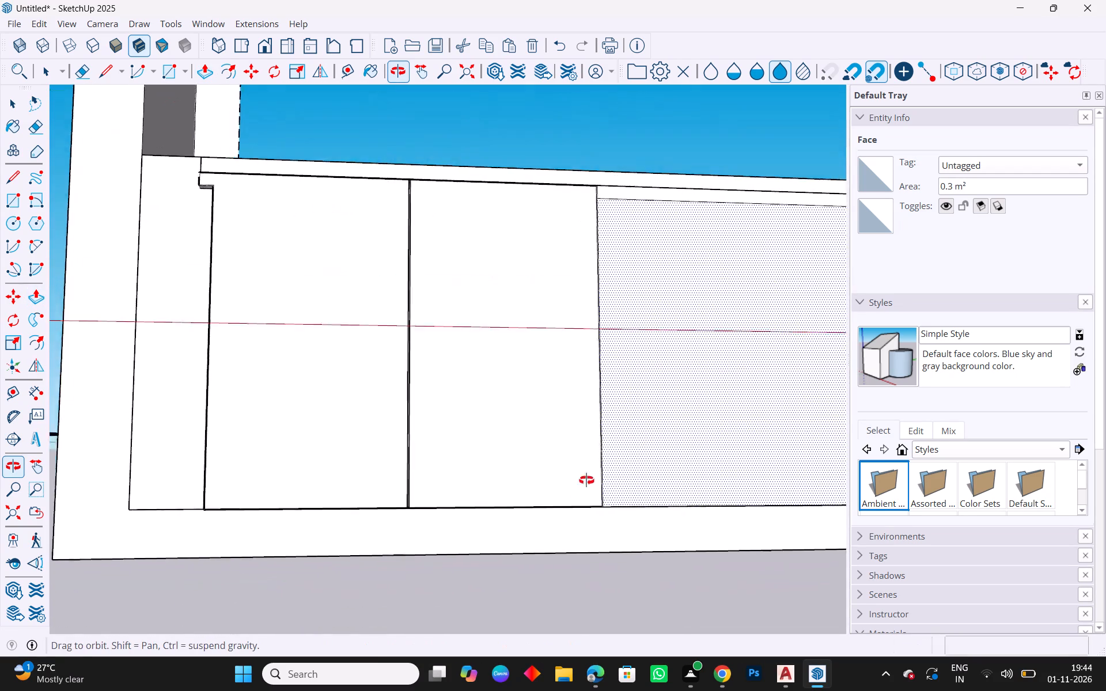
middle_drag(586, 480, 569, 540)
scroll(423, 216, up, 4)
middle_drag(437, 274, 336, 268)
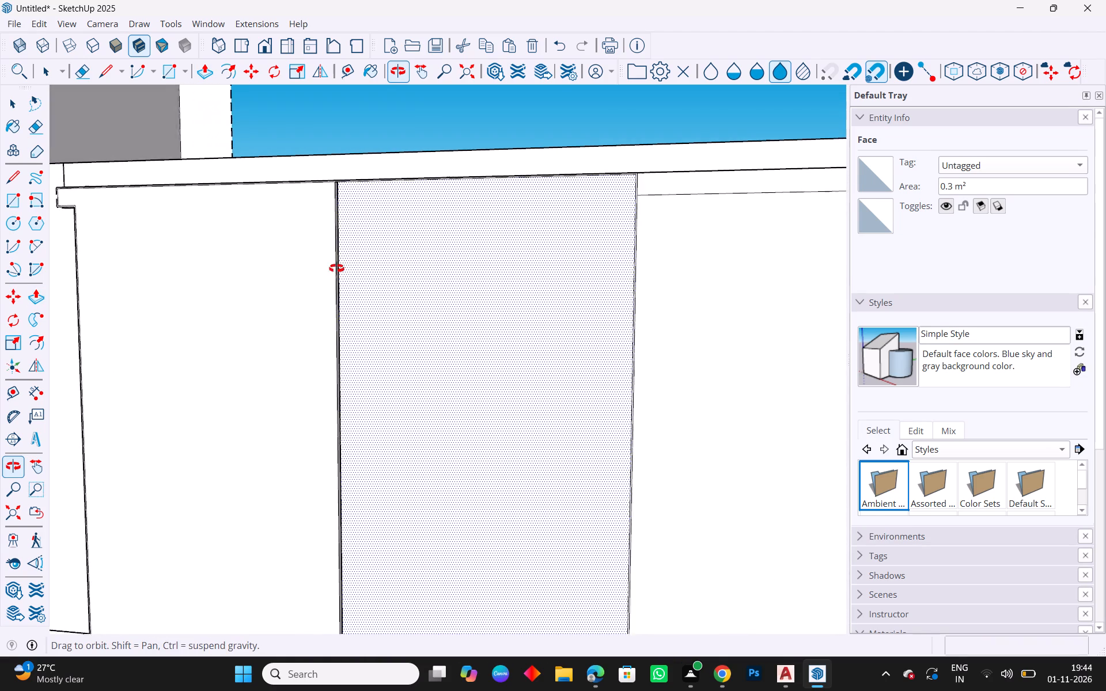
Examine the first two base cabinet doors and their gap from different angles and against the whole base cabinet run.
middle_drag(336, 268, 501, 256)
scroll(434, 249, up, 1)
scroll(377, 251, down, 9)
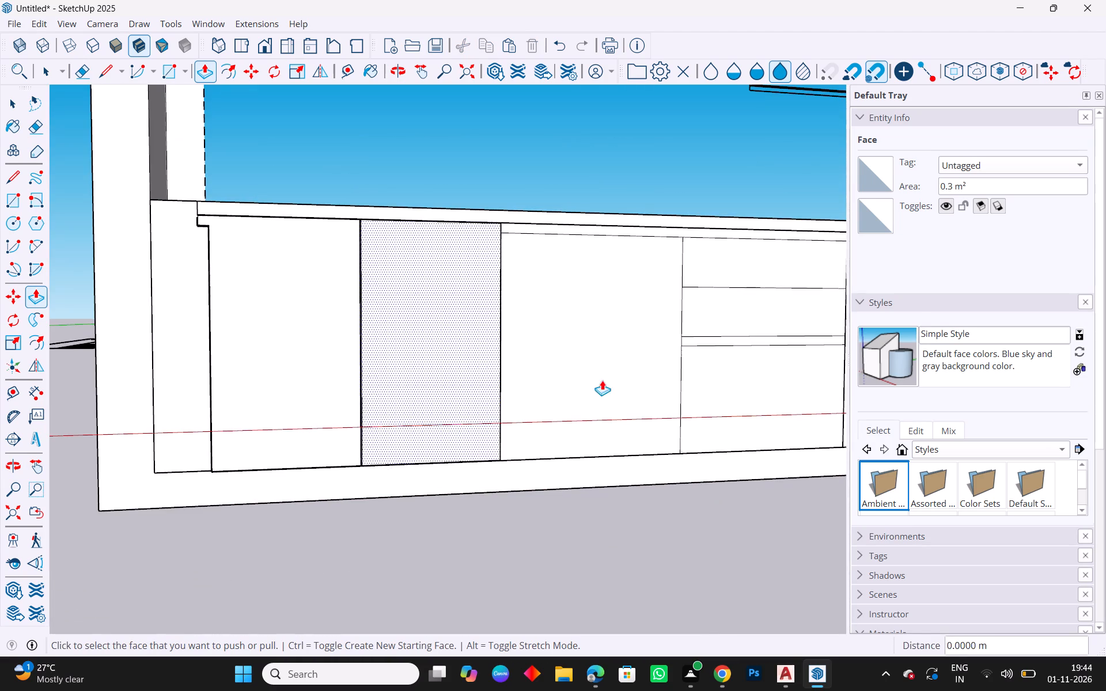
middle_drag(631, 448, 570, 460)
key(Escape)
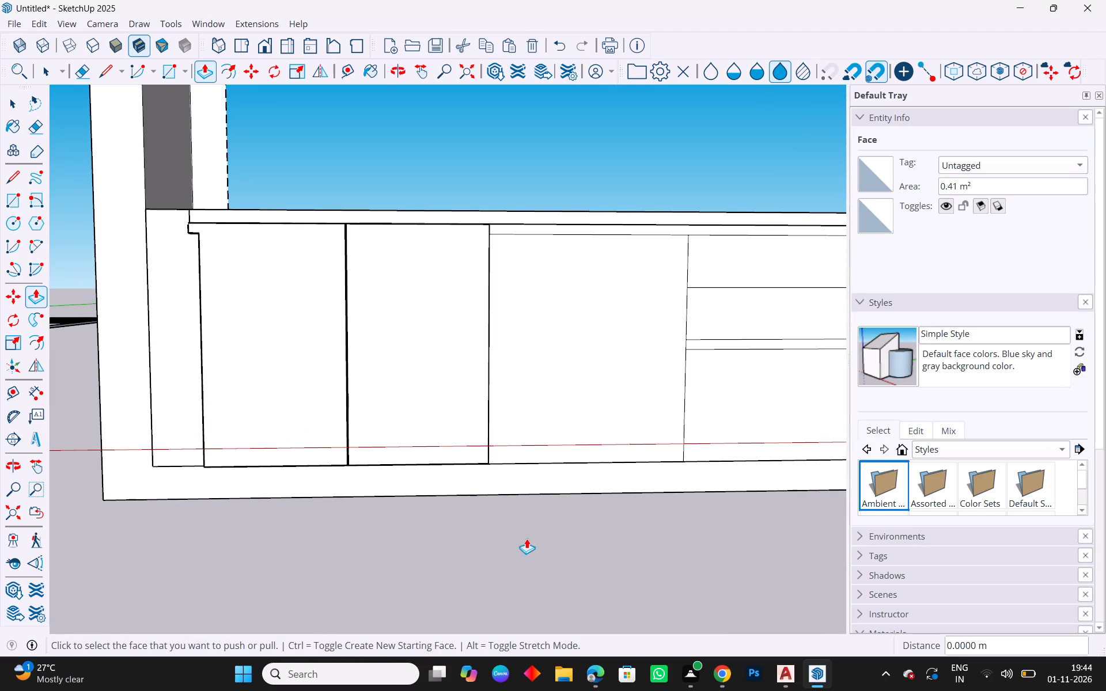
key(Escape)
key(space)
scroll(263, 300, down, 3)
scroll(426, 362, down, 3)
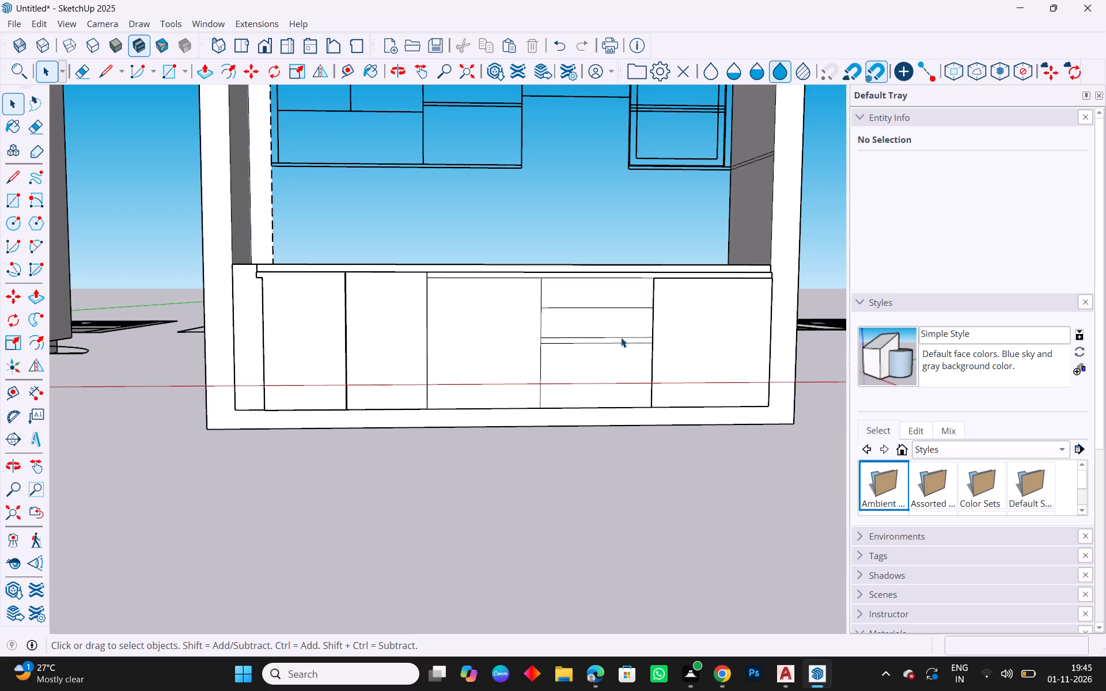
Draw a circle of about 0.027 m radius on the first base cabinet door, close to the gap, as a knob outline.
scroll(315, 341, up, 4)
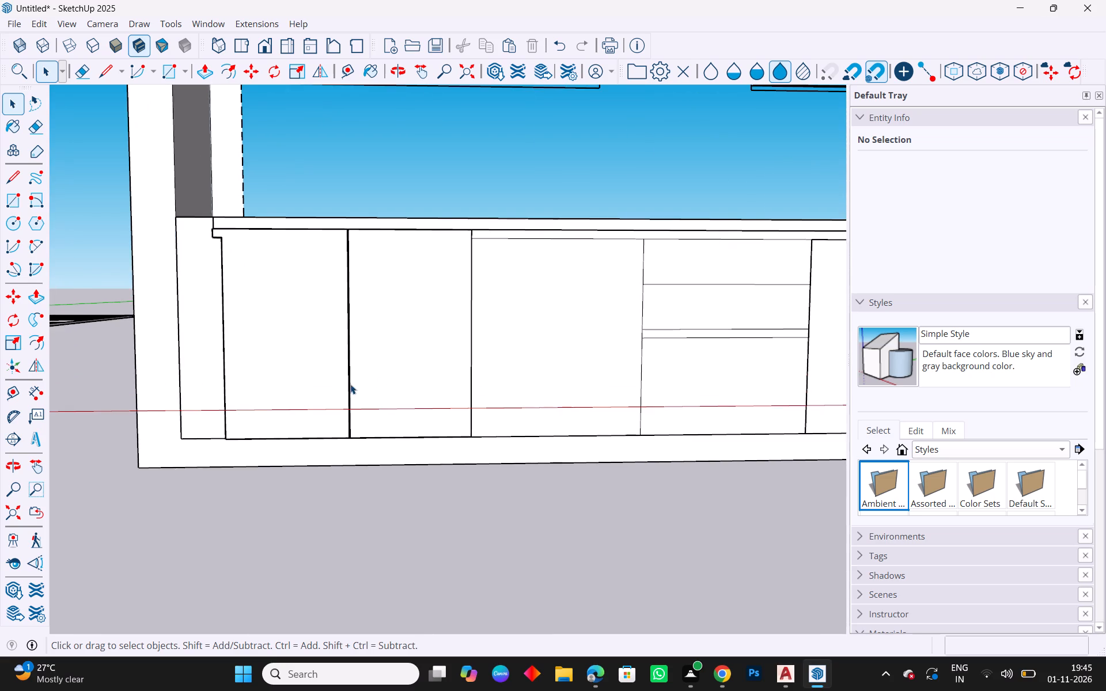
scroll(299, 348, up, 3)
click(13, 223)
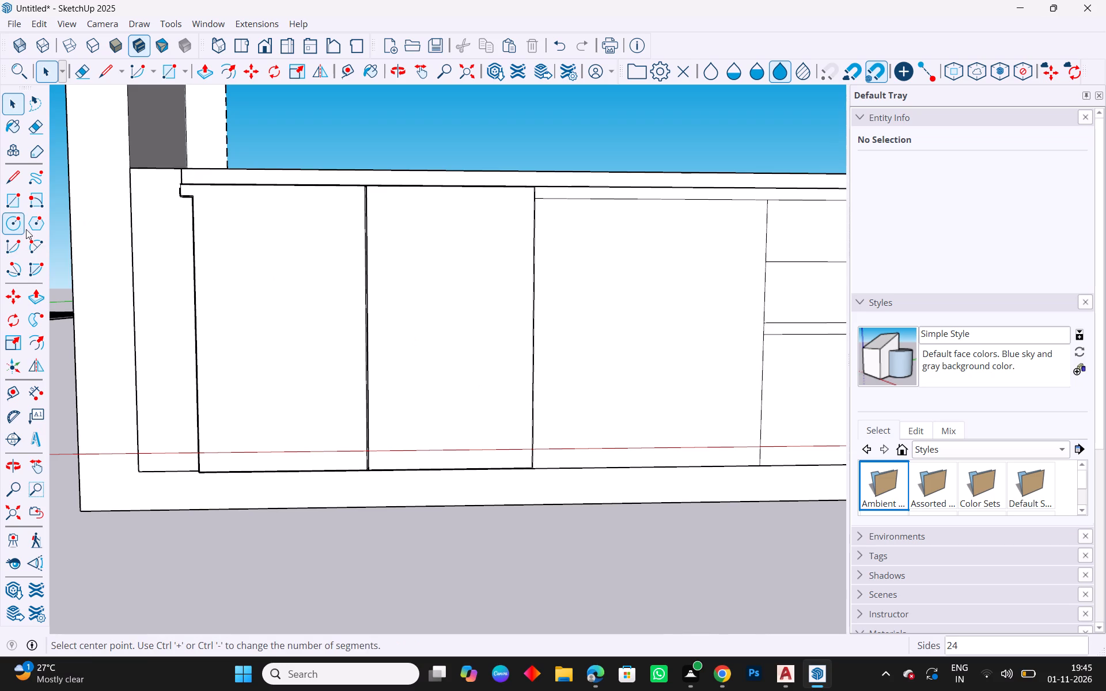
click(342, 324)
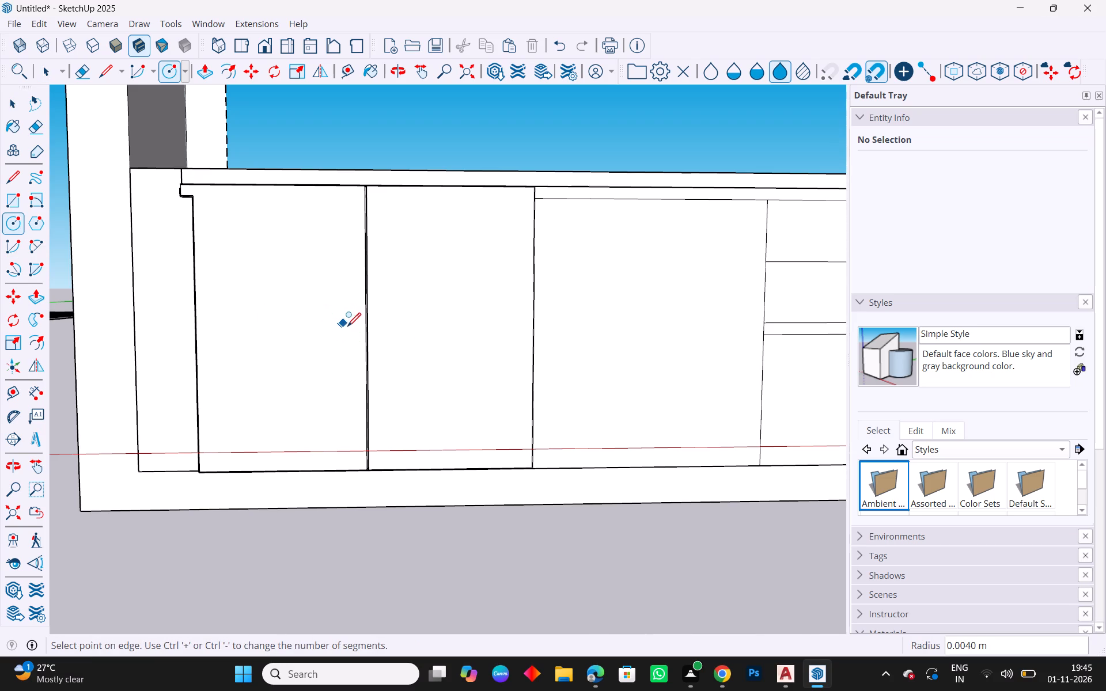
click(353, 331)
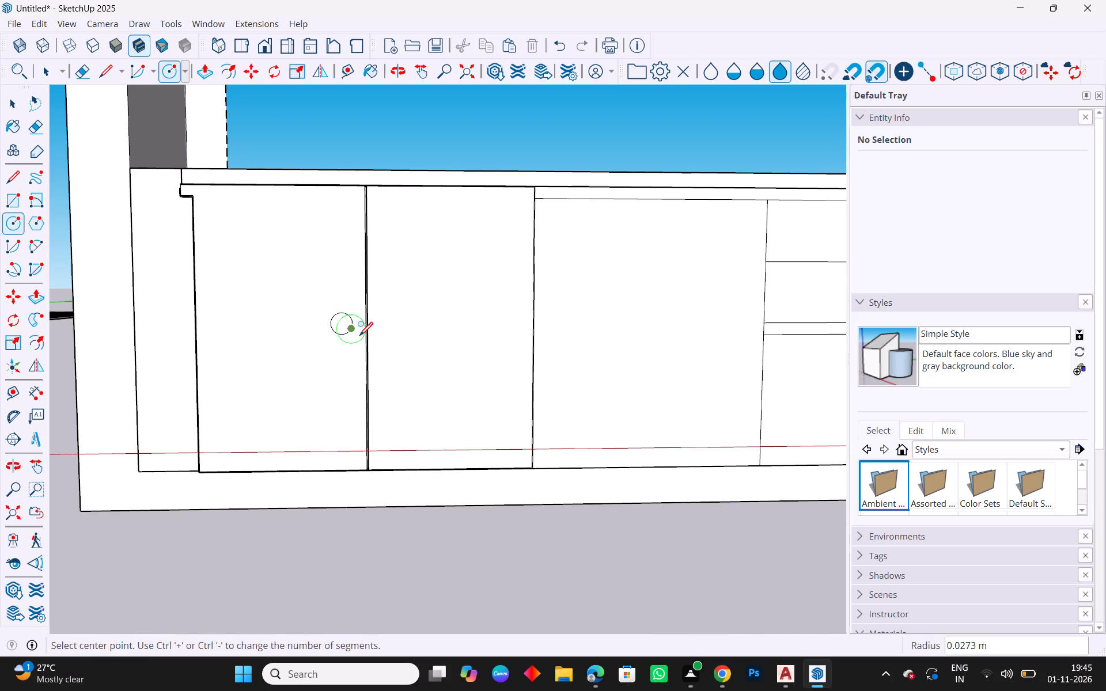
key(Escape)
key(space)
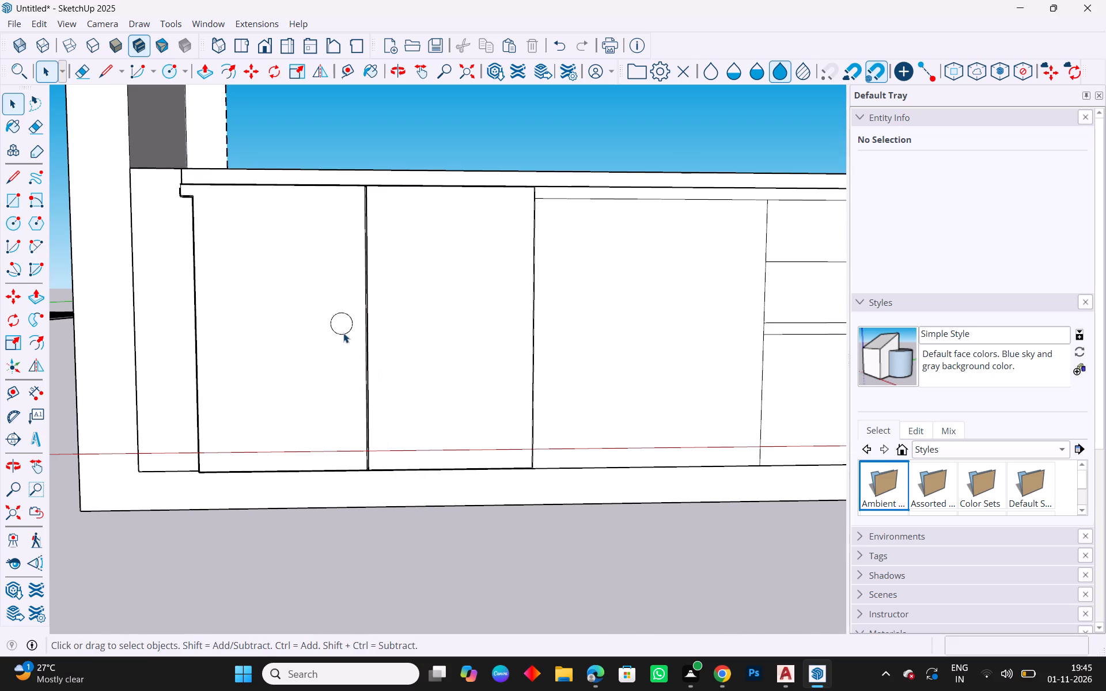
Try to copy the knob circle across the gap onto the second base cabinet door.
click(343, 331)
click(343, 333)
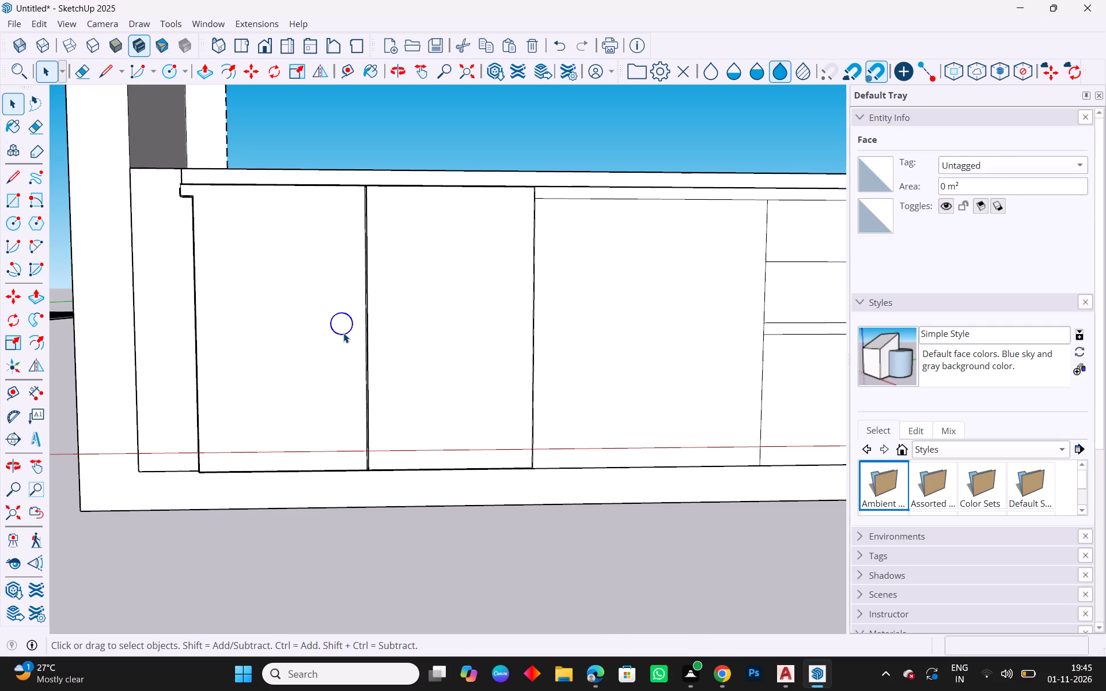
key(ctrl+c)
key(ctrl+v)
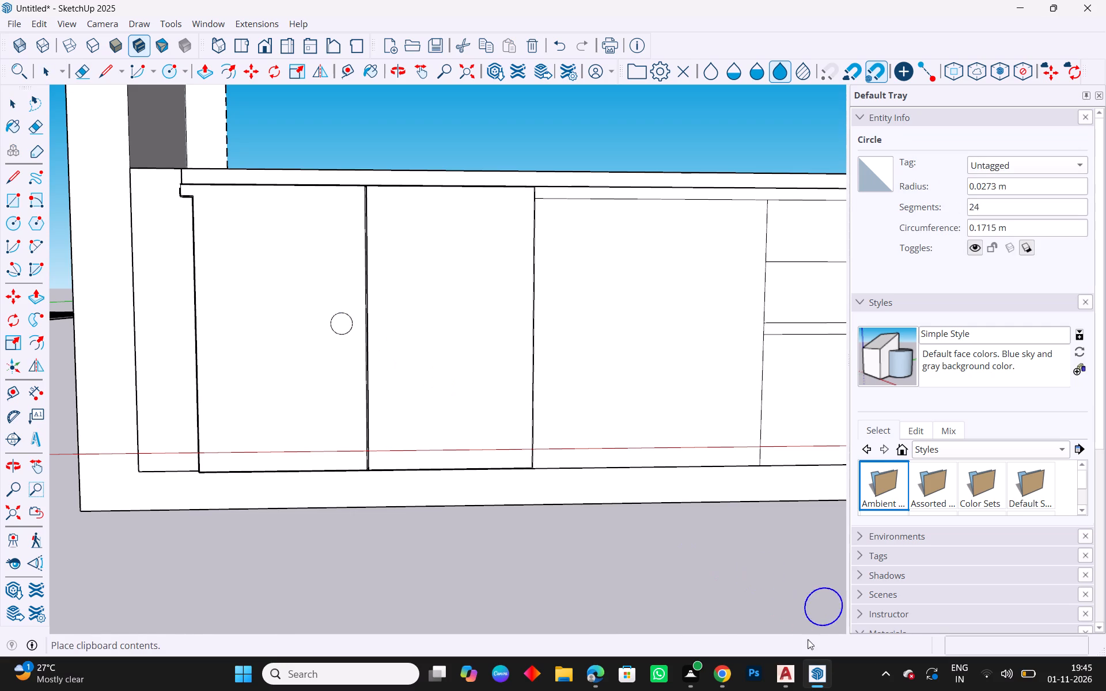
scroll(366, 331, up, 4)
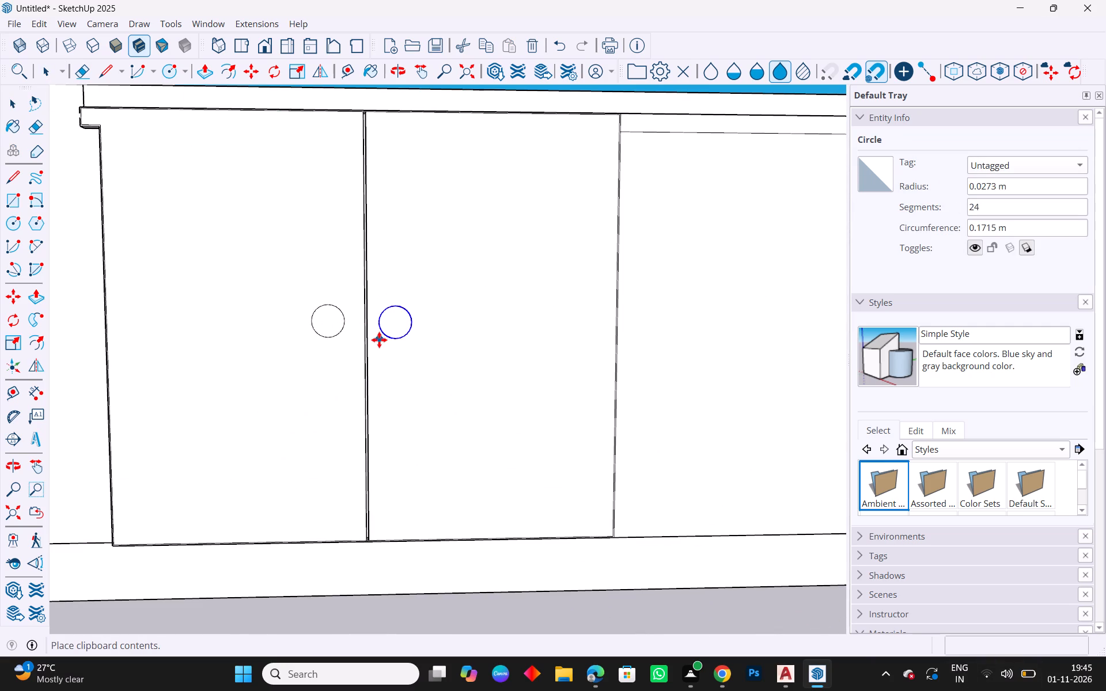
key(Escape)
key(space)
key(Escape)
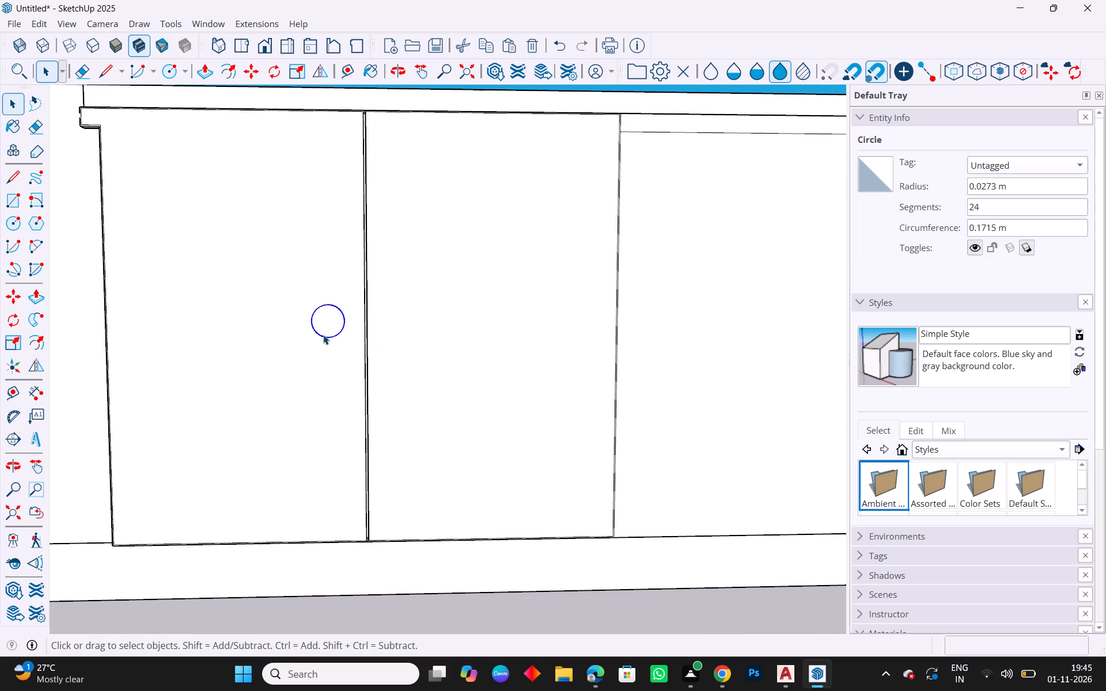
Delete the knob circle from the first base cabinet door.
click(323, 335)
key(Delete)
Draw a vertical handle rectangle about 0.018 m by 0.172 m on the first base cabinet door, beside the gap.
middle_drag(439, 195, 438, 198)
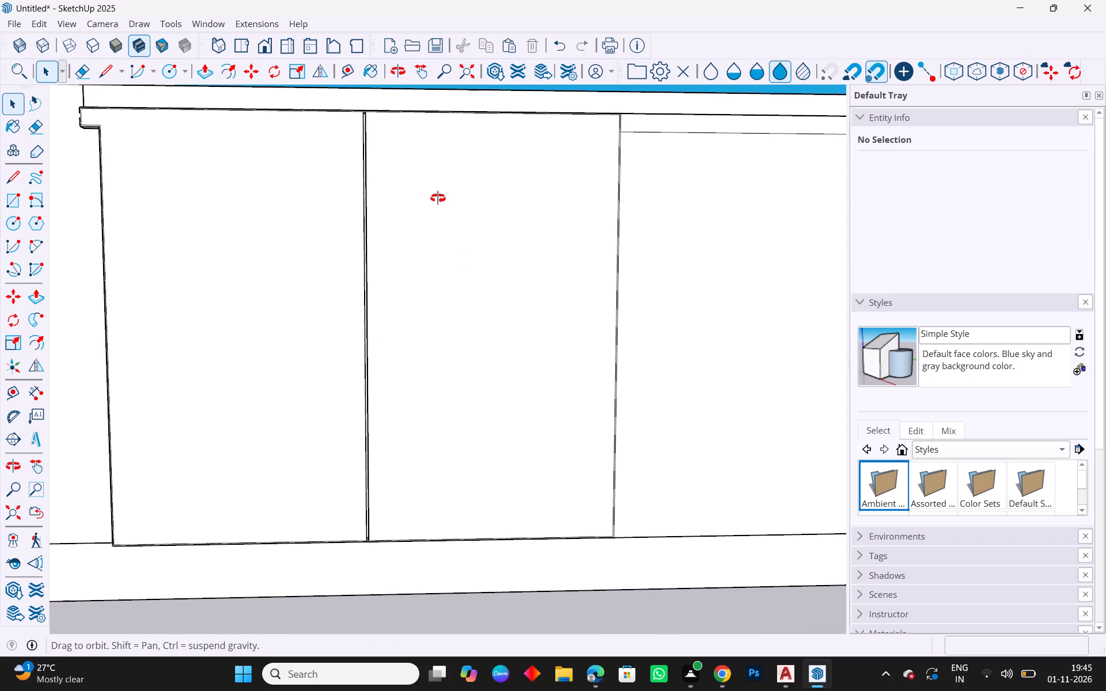
middle_drag(438, 198, 457, 493)
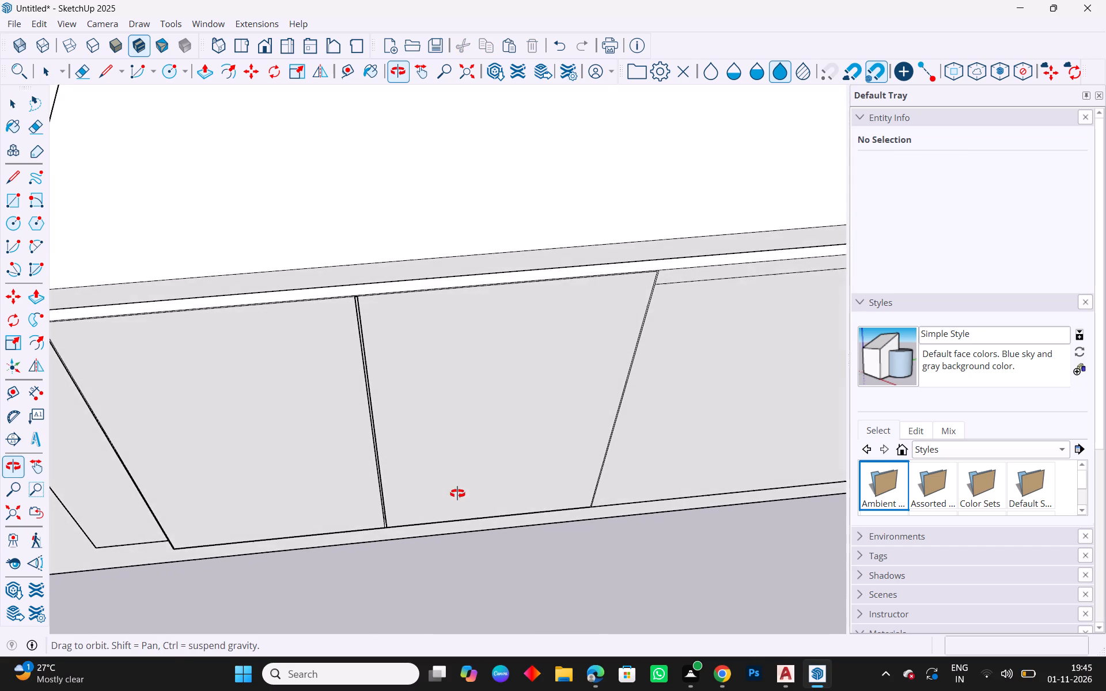
middle_drag(457, 493, 424, 222)
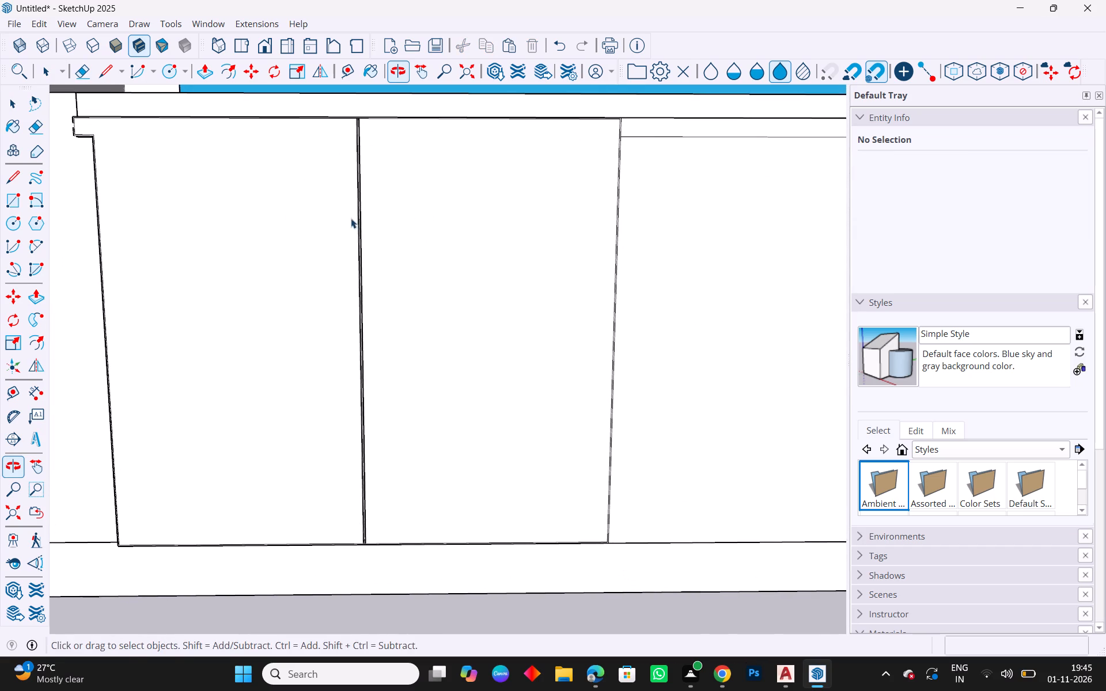
scroll(213, 219, down, 1)
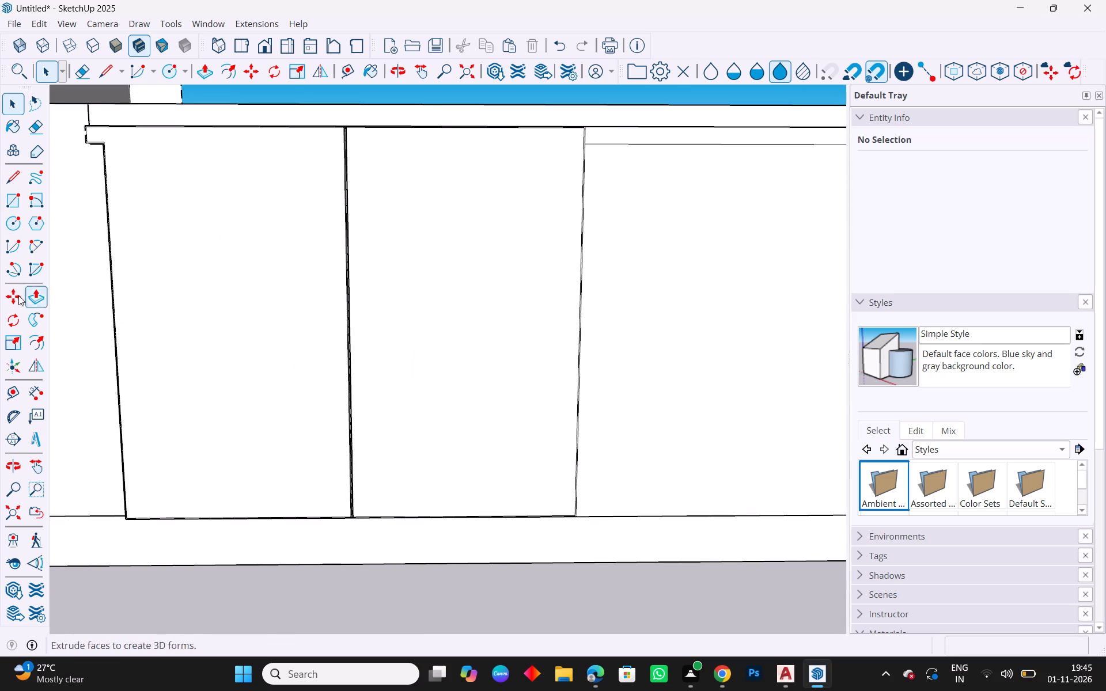
click(16, 205)
drag(318, 252, 321, 264)
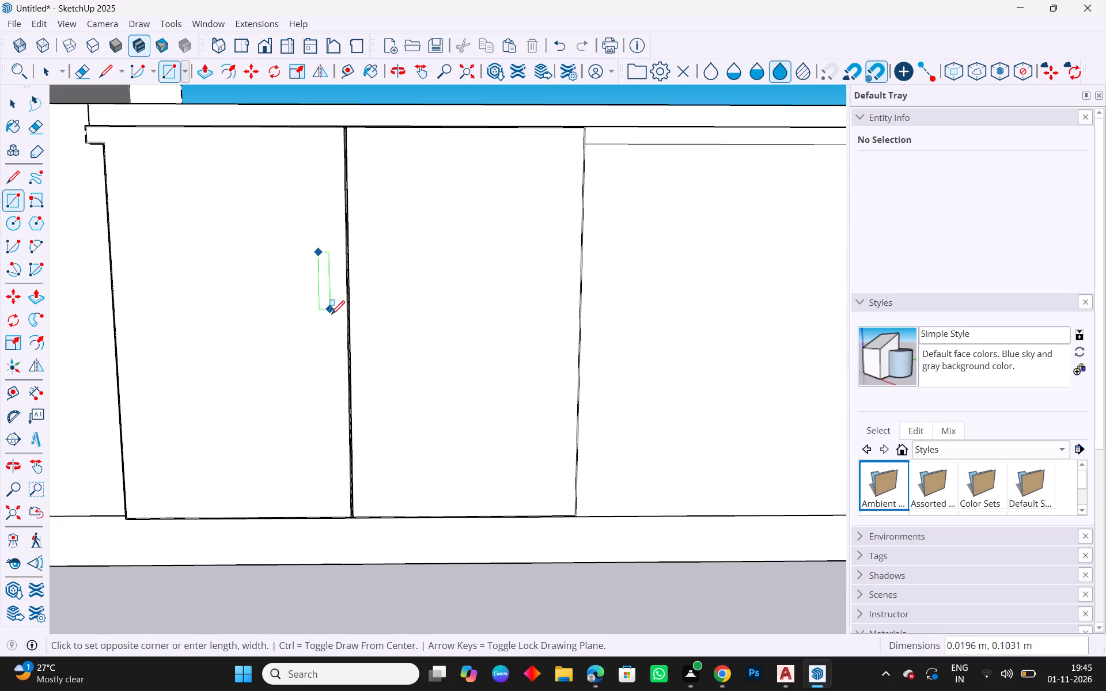
click(331, 347)
key(Escape)
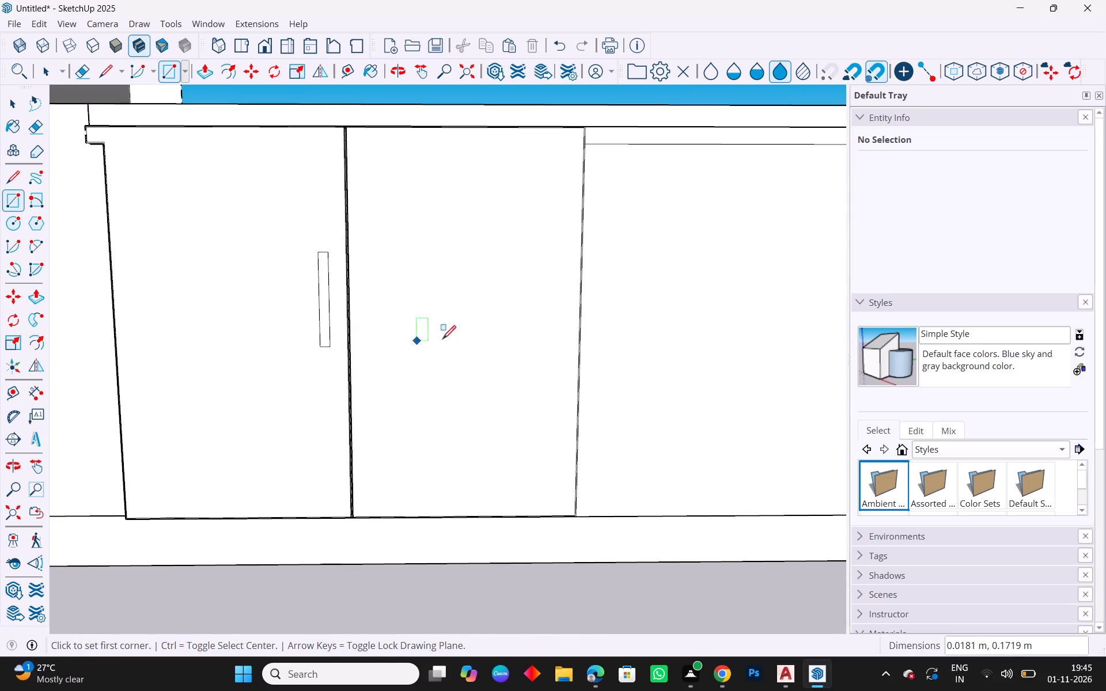
middle_drag(457, 340, 512, 336)
key(Escape)
key(space)
click(343, 345)
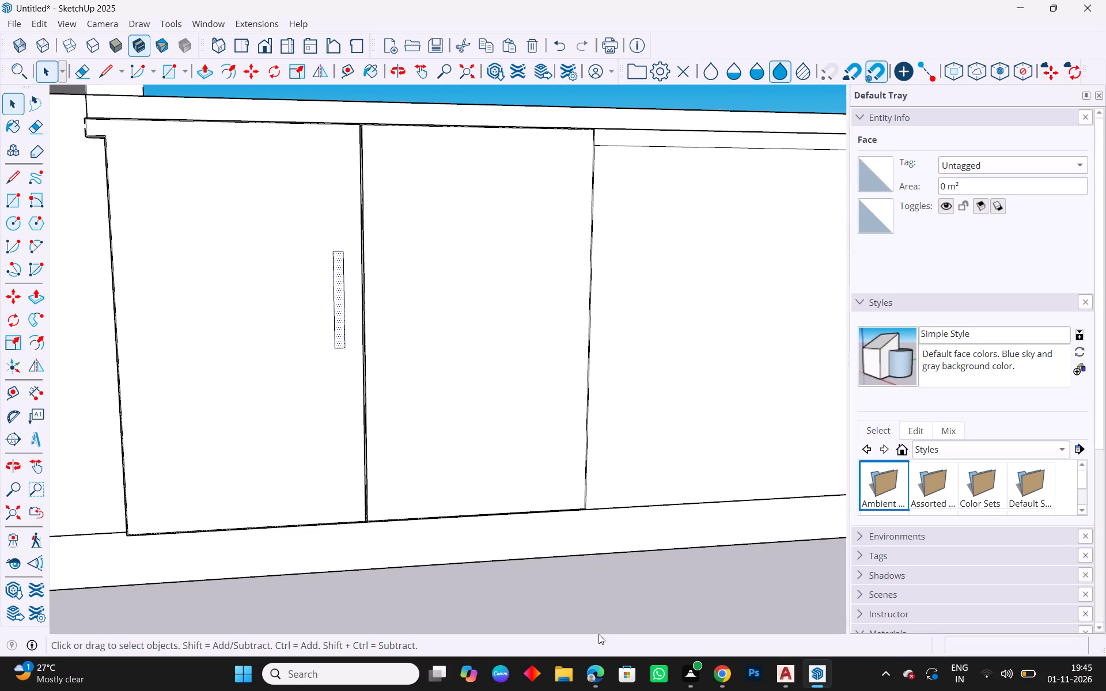
click(597, 597)
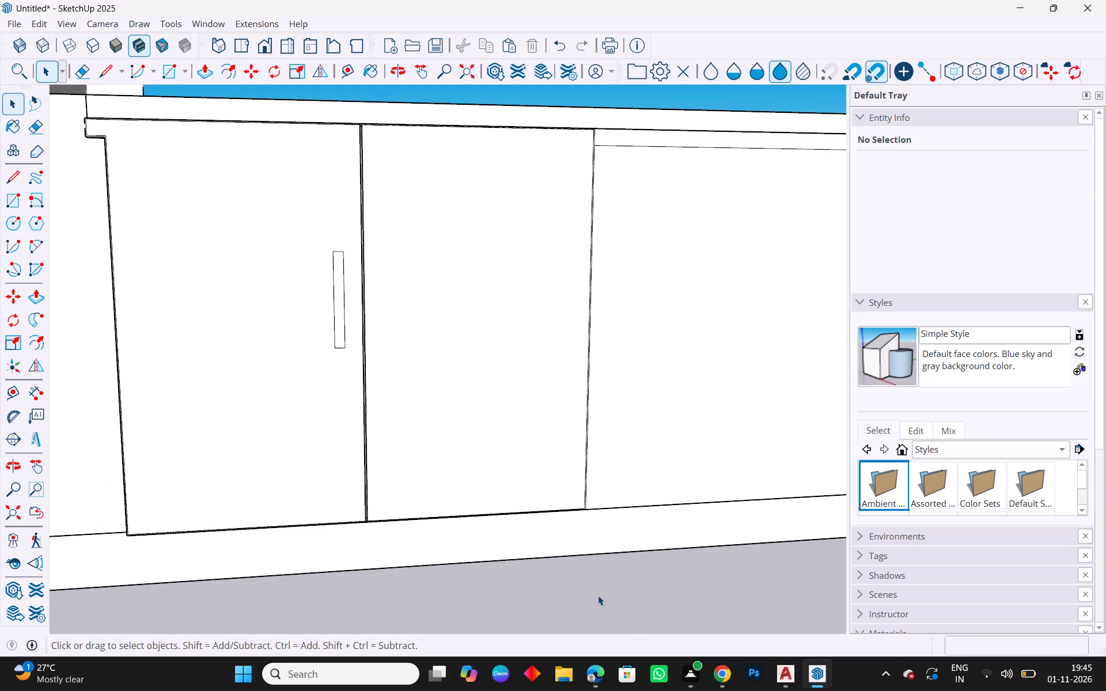
Browse the style collections and open Color Sets.
click(974, 449)
click(962, 490)
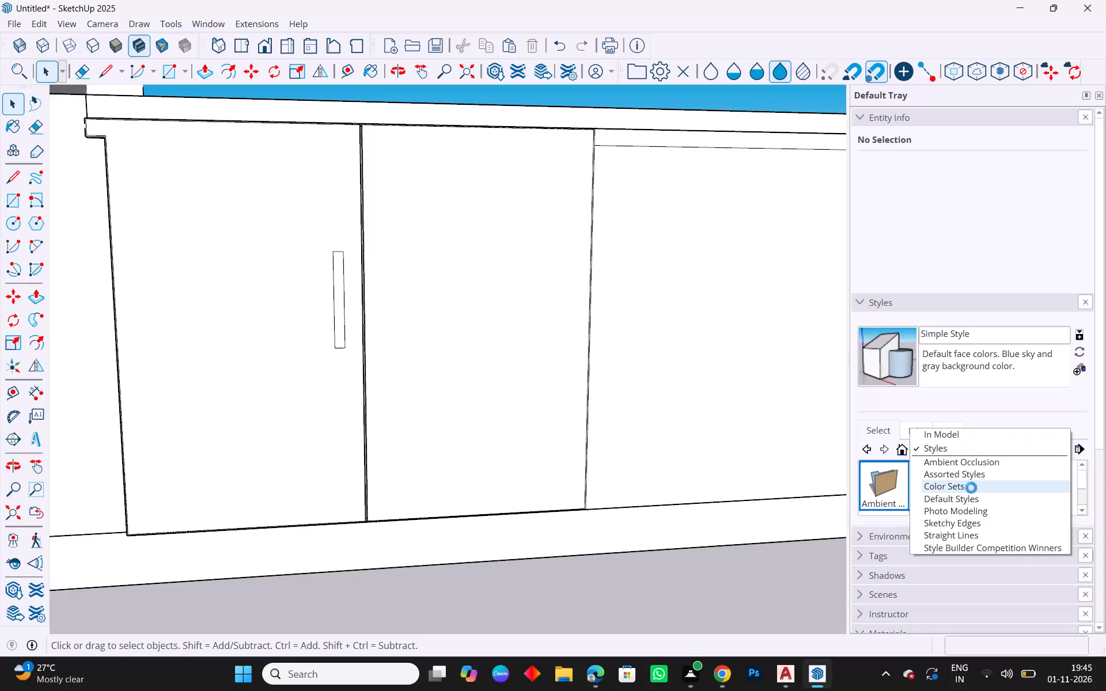
click(955, 450)
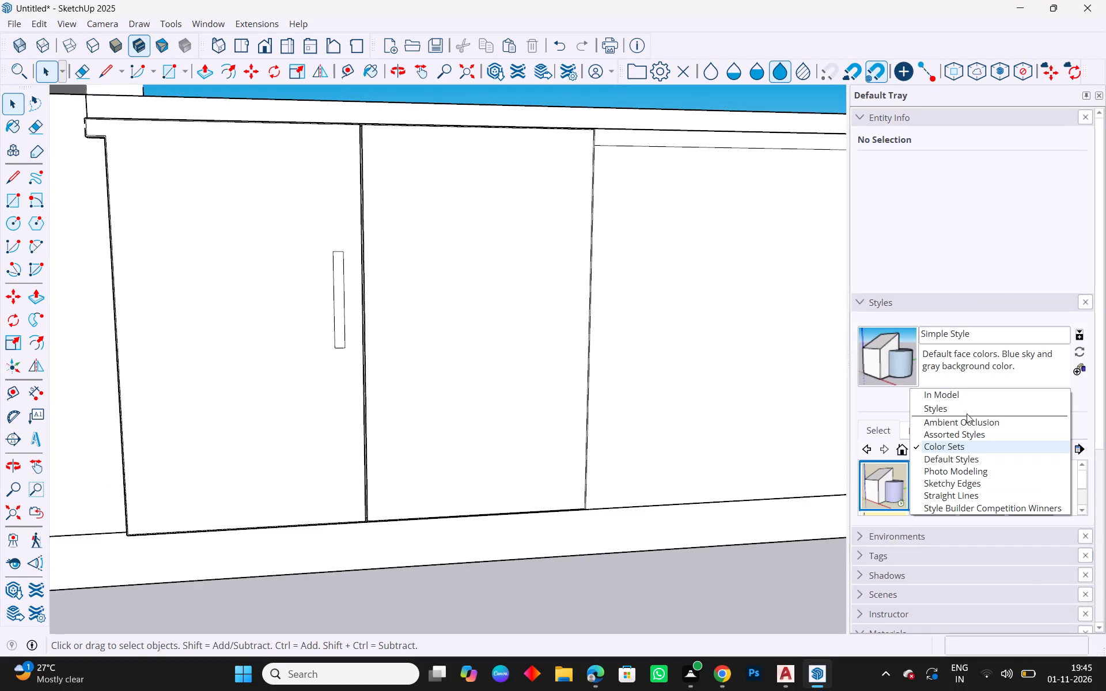
click(984, 333)
Paint the handle rectangle on the first base cabinet door with the solid colour M09_Shadow_Night.
click(948, 116)
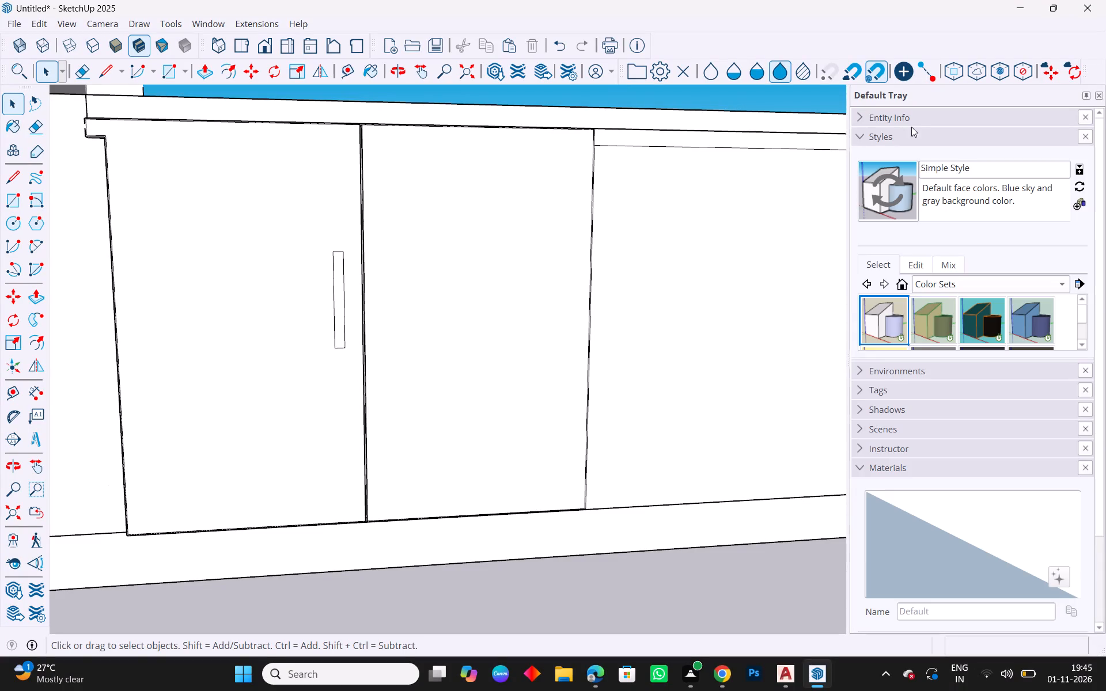
scroll(904, 360, down, 4)
scroll(1003, 557, down, 3)
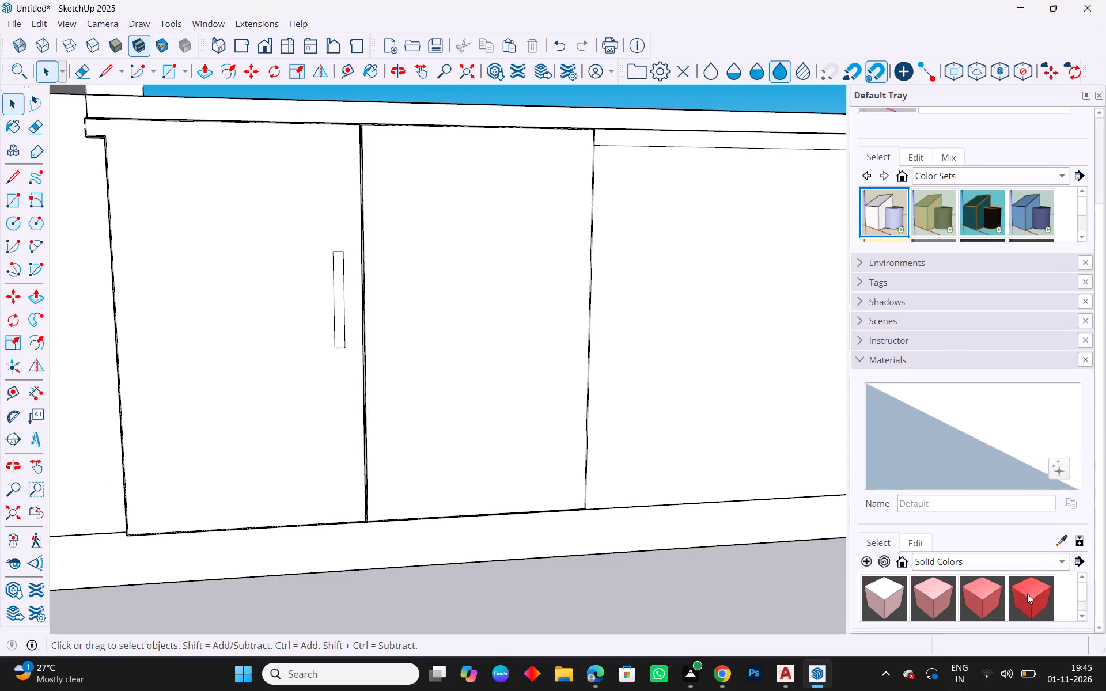
drag(1080, 587, 1078, 617)
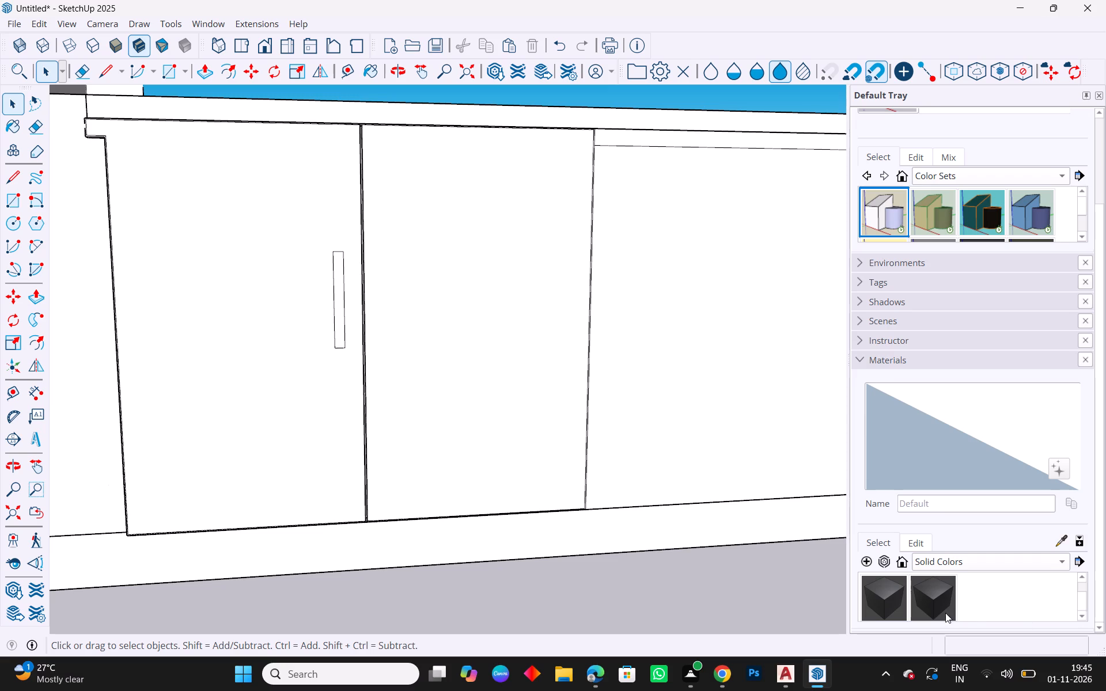
click(945, 613)
click(937, 606)
click(342, 314)
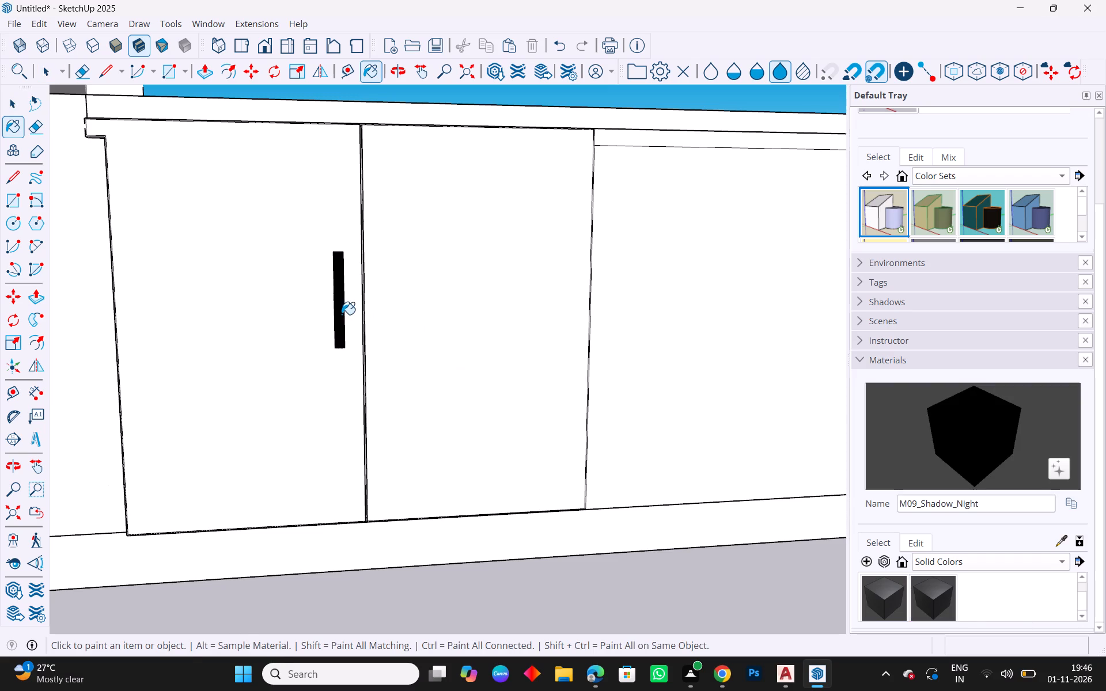
key(Escape)
key(space)
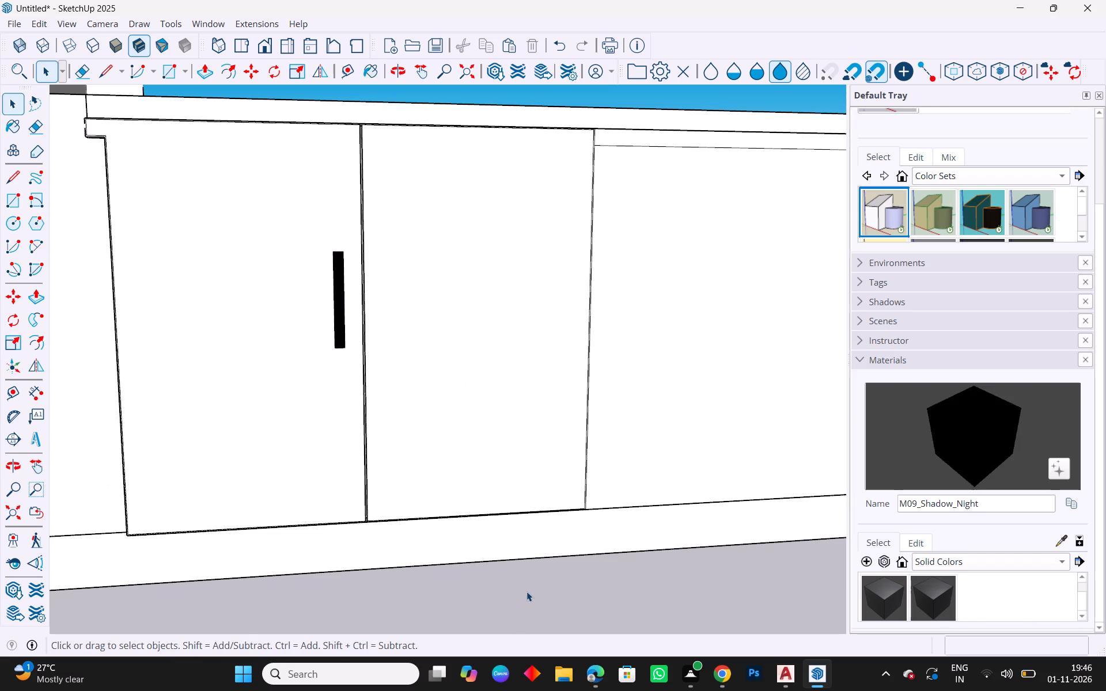
key(Escape)
click(529, 590)
Copy the black handle with its outline onto the second base cabinet door, level with the original across the gap.
middle_drag(460, 512, 434, 412)
scroll(376, 501, up, 17)
scroll(414, 517, down, 15)
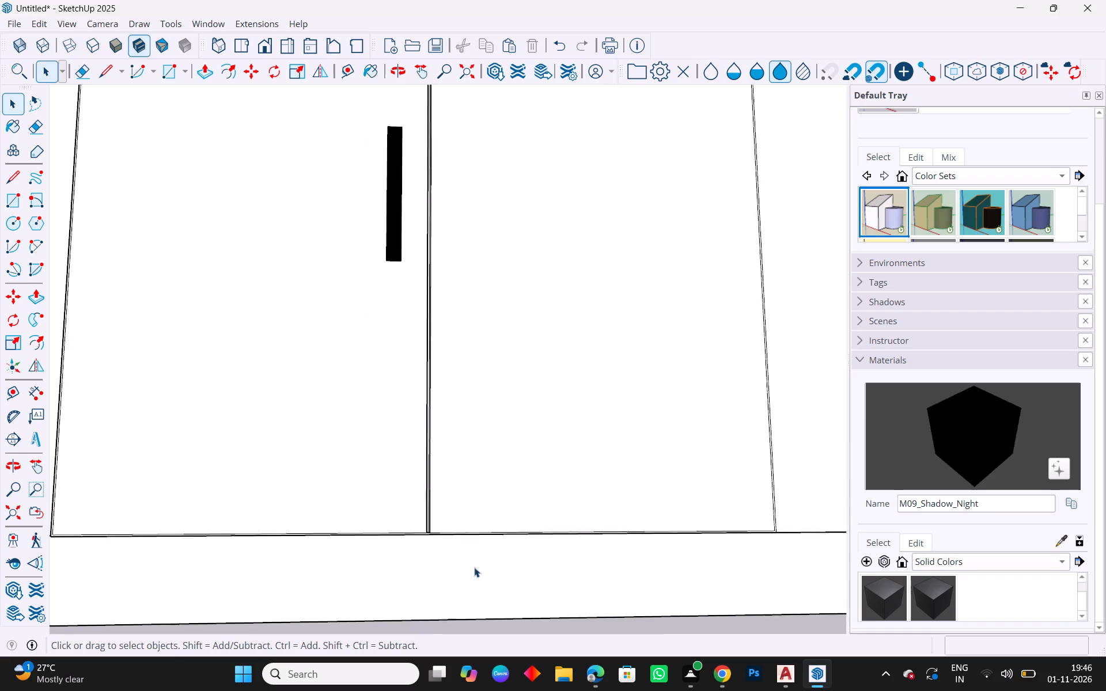
scroll(474, 567, down, 3)
middle_drag(465, 374, 460, 419)
click(415, 360)
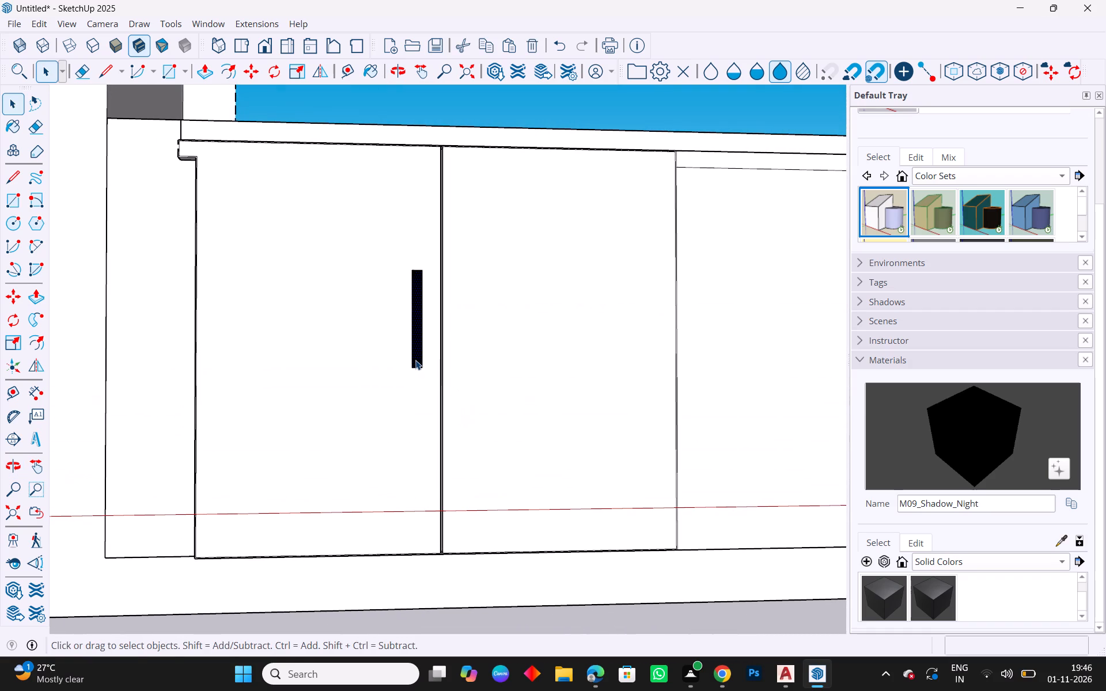
double_click(415, 360)
click(415, 360)
click(415, 360)
key(ctrl+c)
key(ctrl+v)
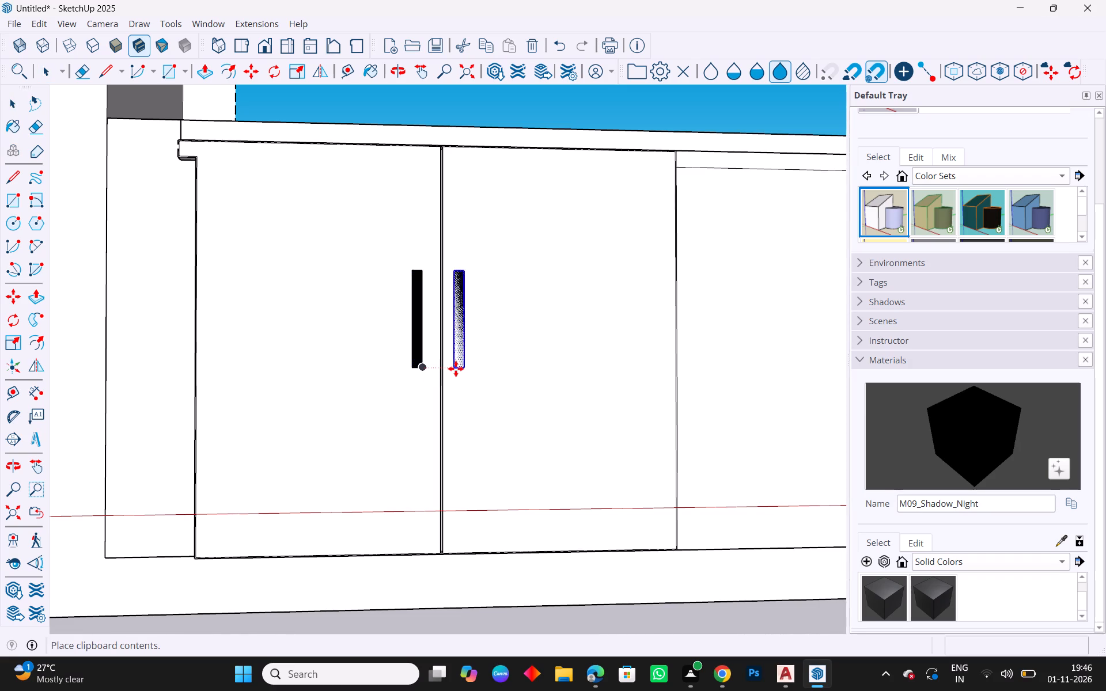
click(456, 369)
key(Escape)
key(space)
Copy the second door's black handle onto the third base cabinet door, beside the seam and level with the other handles.
scroll(460, 357, down, 8)
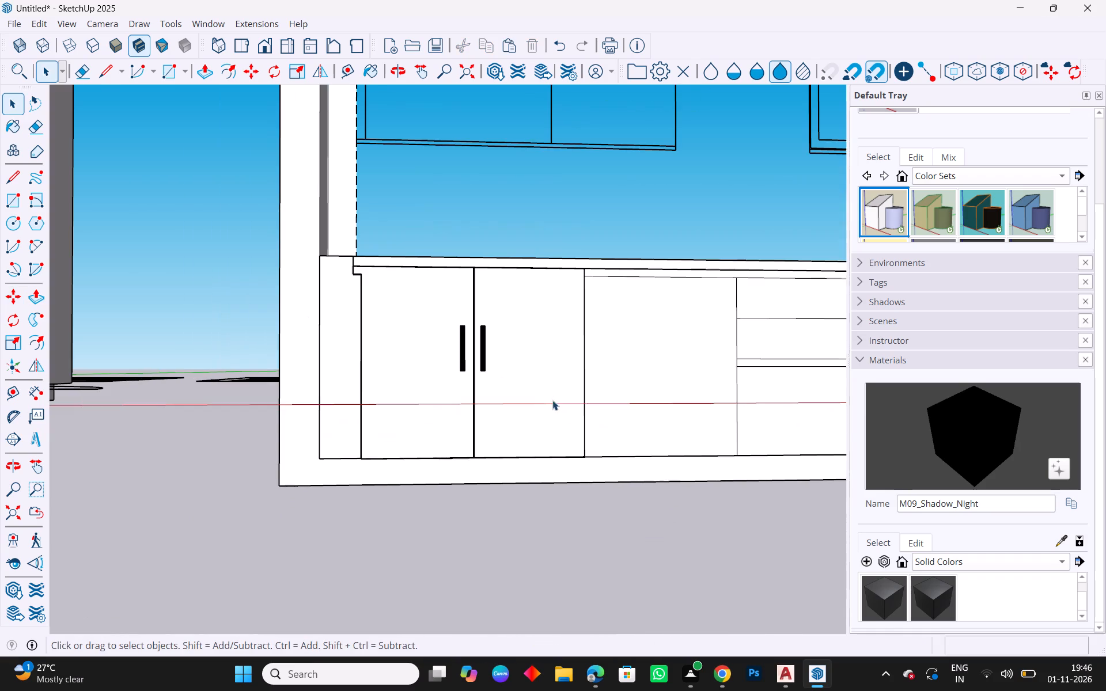
middle_drag(618, 489, 566, 547)
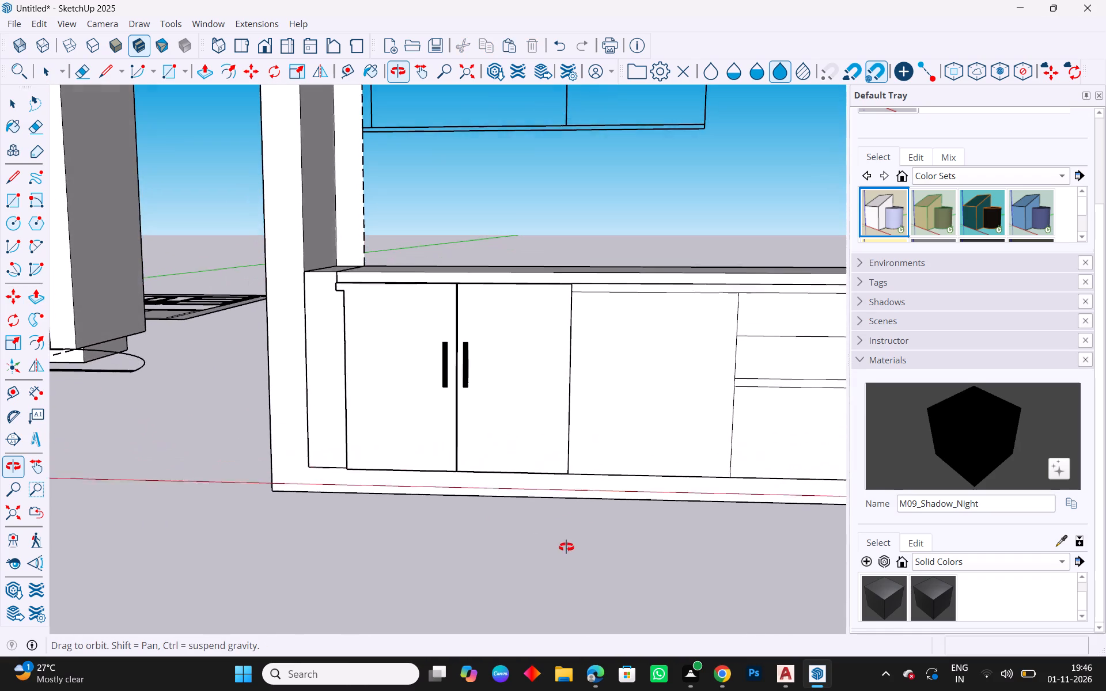
middle_drag(566, 547, 567, 548)
key(Escape)
scroll(466, 383, up, 3)
click(468, 379)
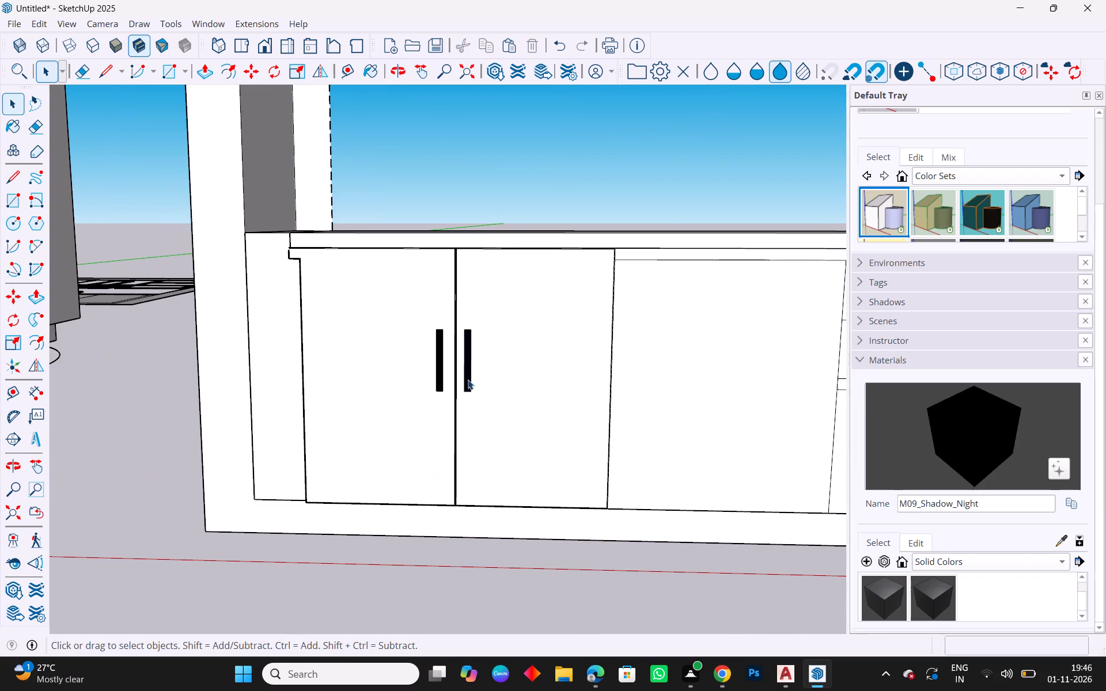
click(468, 385)
ctrl+scroll(468, 385, up, 1)
key(ctrl+c)
key(ctrl+v)
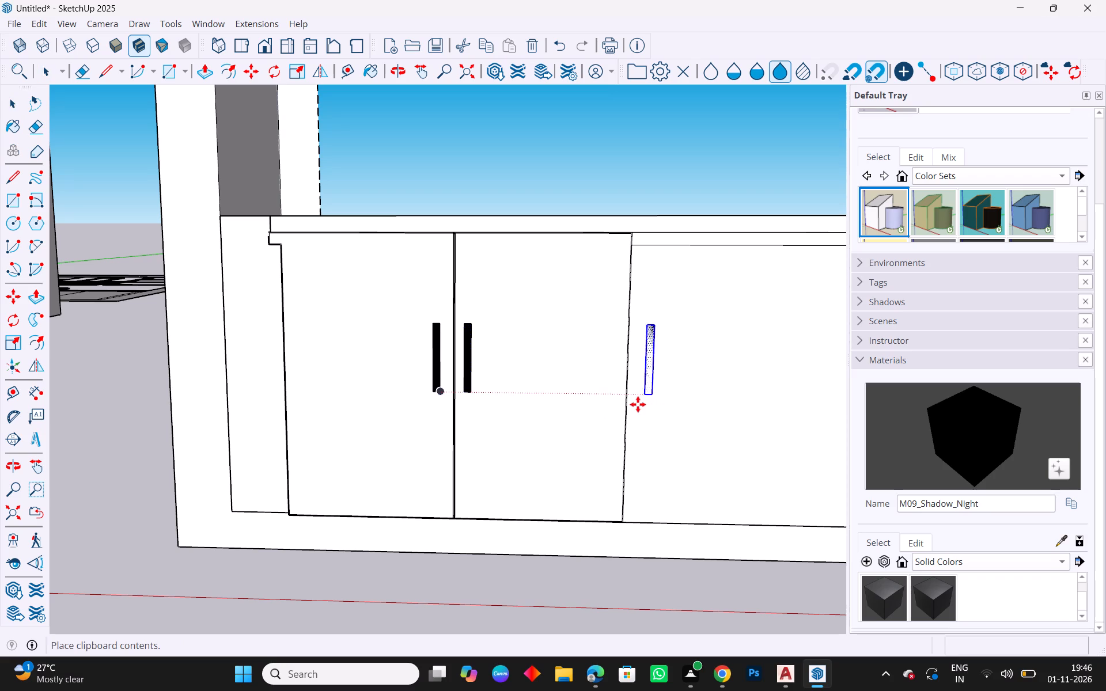
click(637, 398)
scroll(730, 441, down, 5)
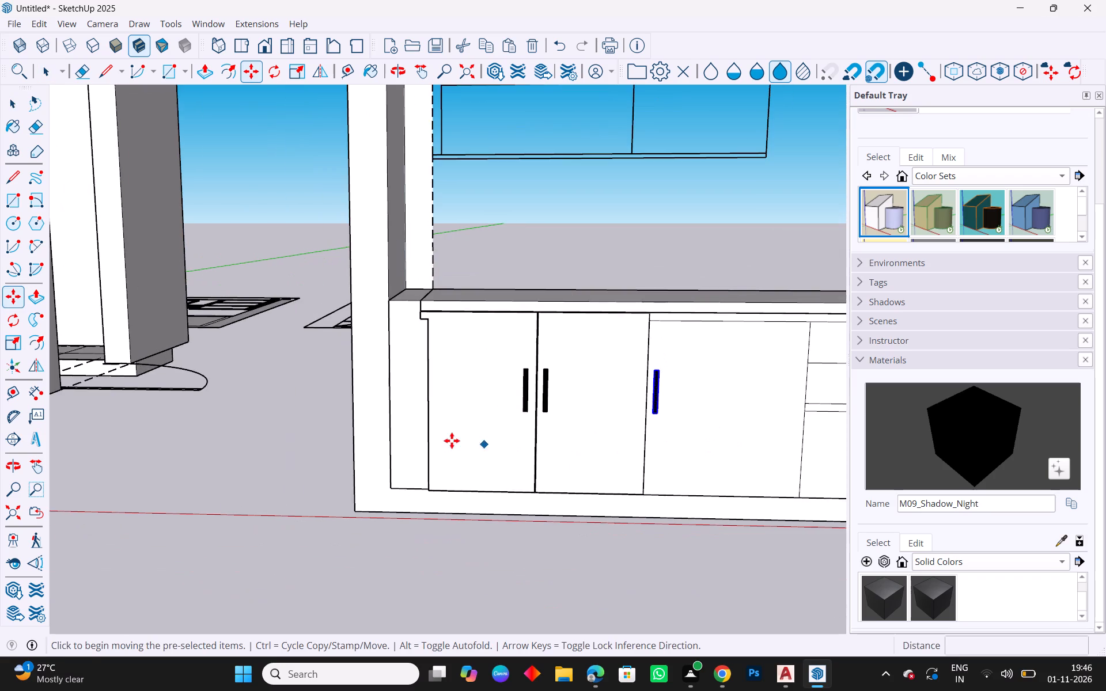
scroll(274, 372, down, 7)
scroll(629, 396, up, 5)
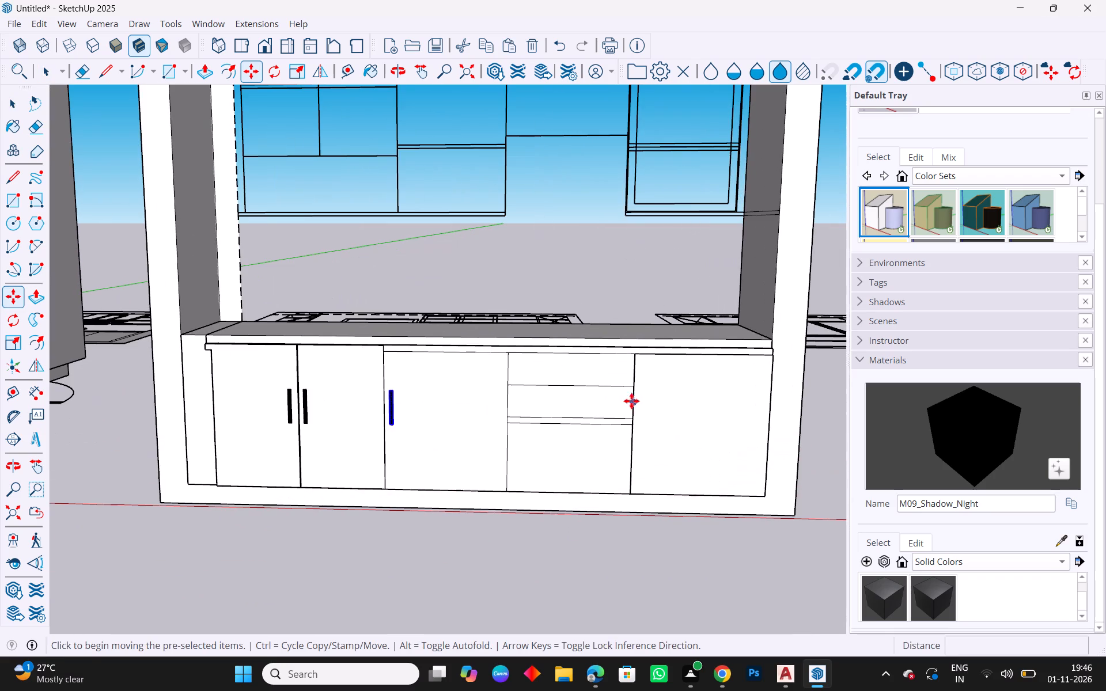
click(573, 415)
key(Escape)
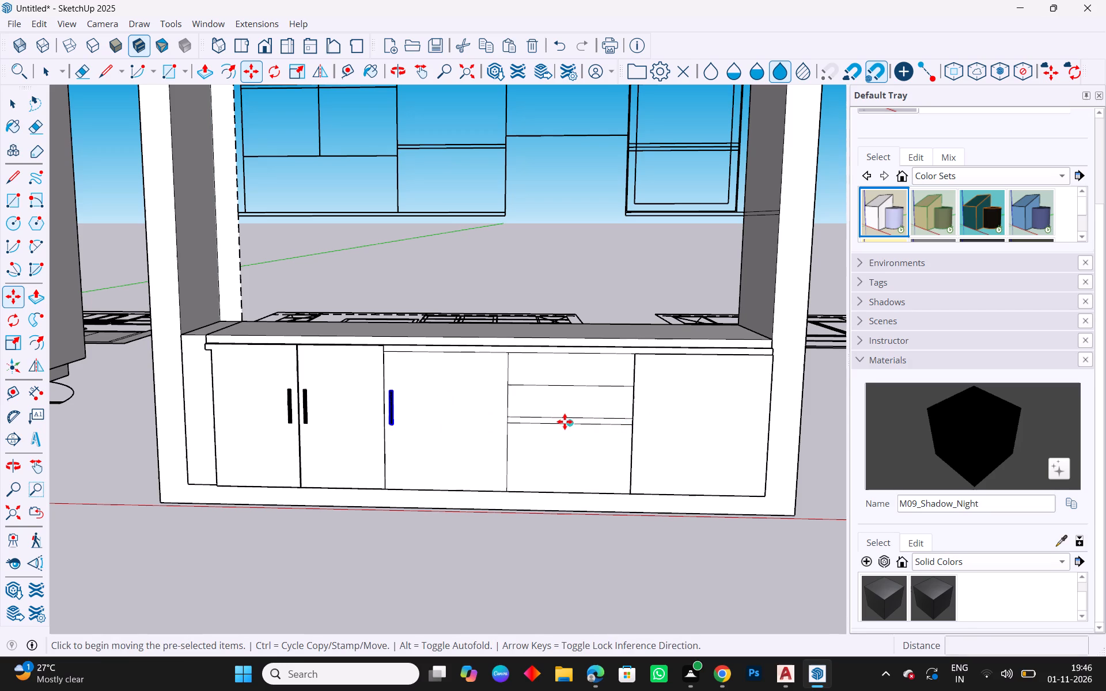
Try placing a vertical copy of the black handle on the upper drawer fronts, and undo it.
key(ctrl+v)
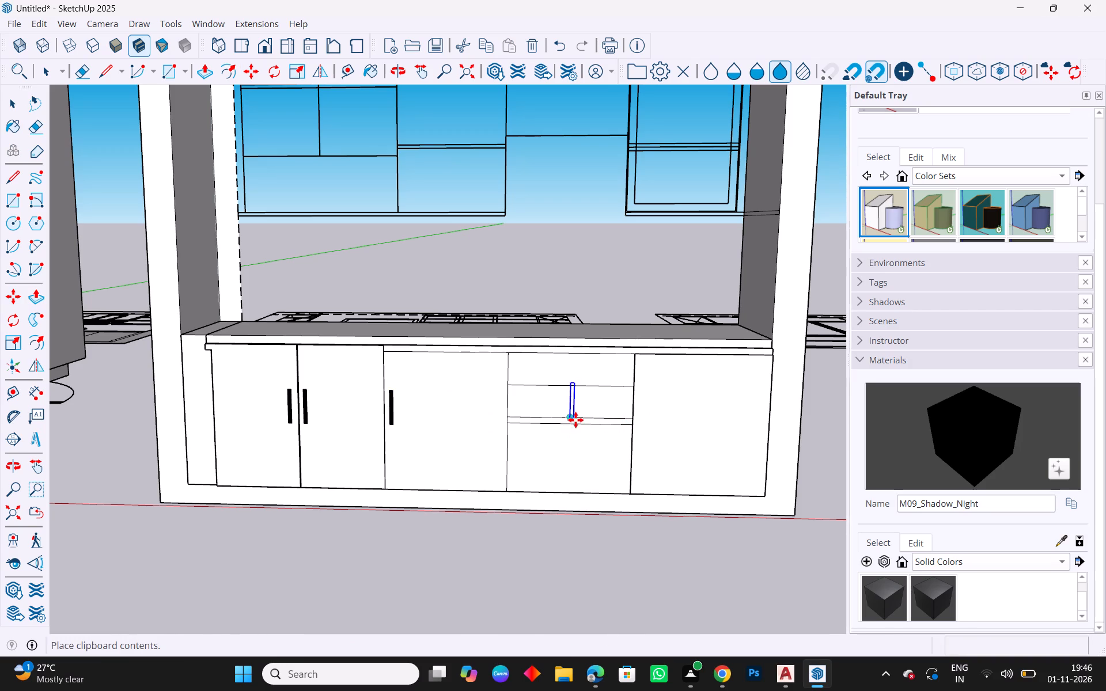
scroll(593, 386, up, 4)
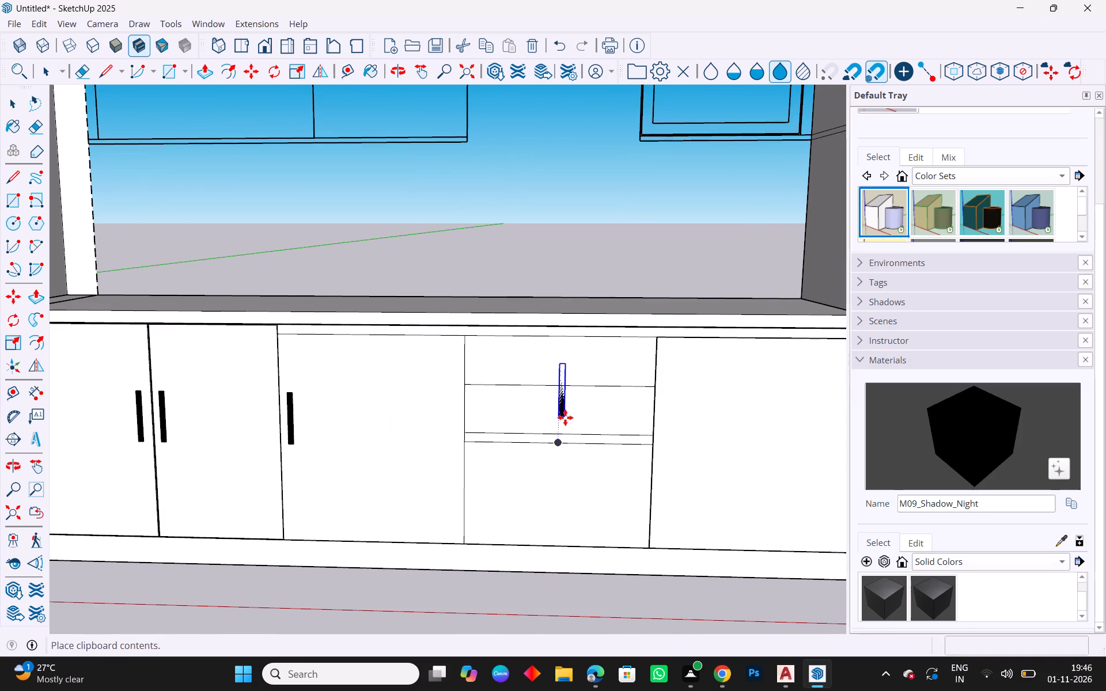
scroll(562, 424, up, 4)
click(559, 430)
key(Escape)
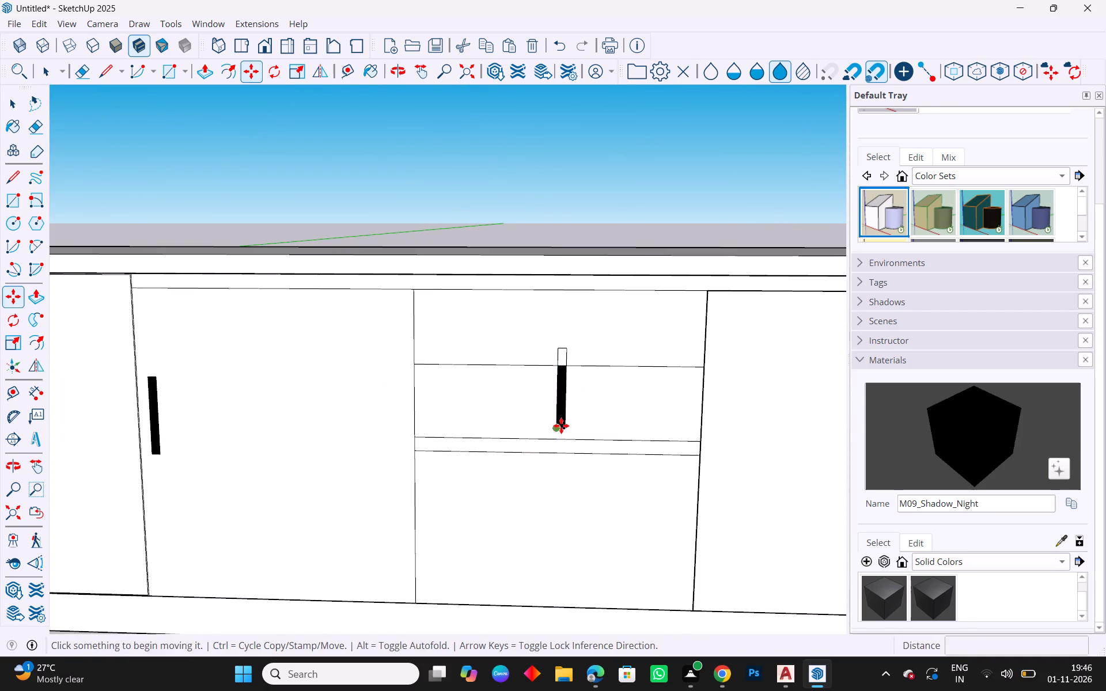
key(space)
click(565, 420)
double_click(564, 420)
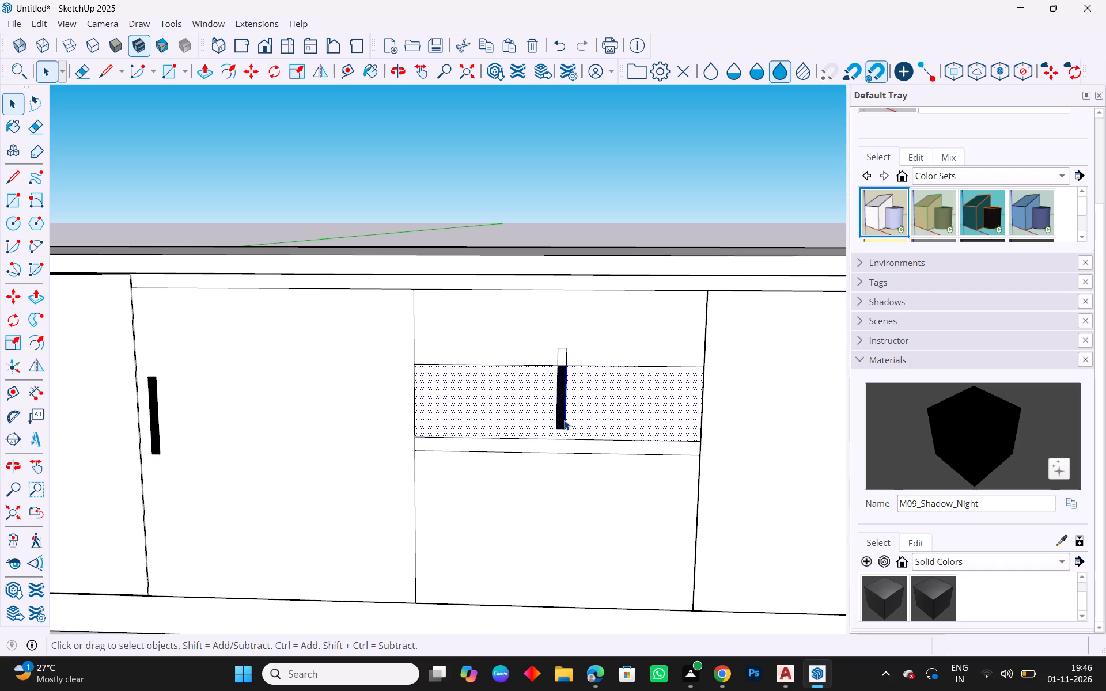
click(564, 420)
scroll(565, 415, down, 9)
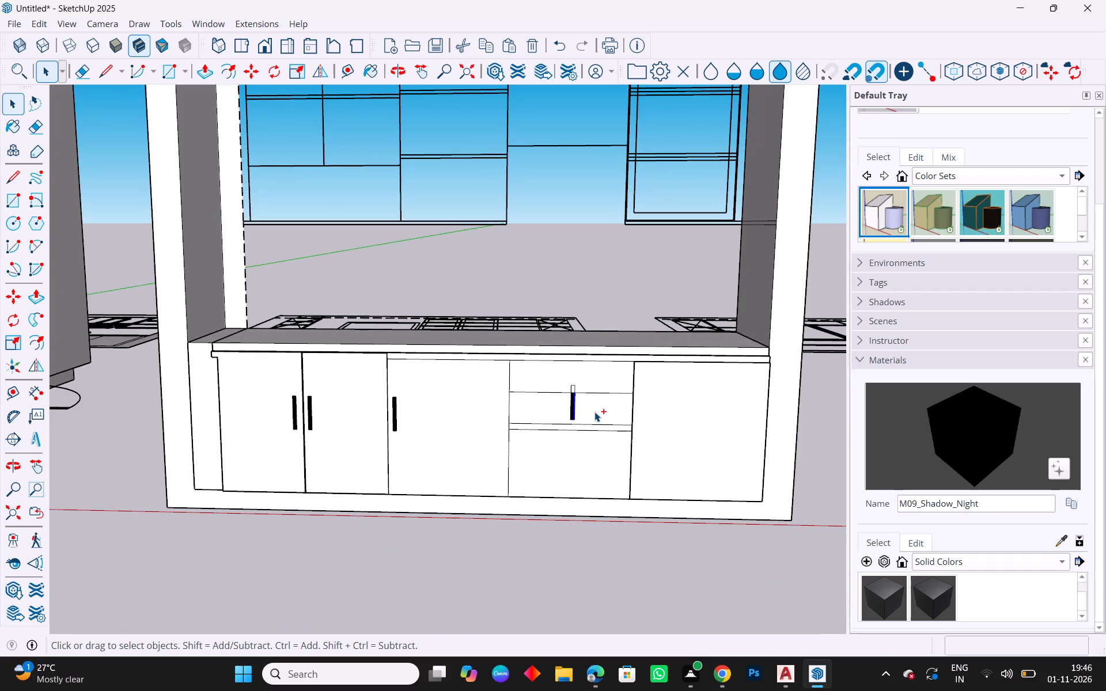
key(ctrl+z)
Place a copy of the black handle on the ground in front of the base cabinets.
scroll(479, 371, down, 4)
key(ctrl+v)
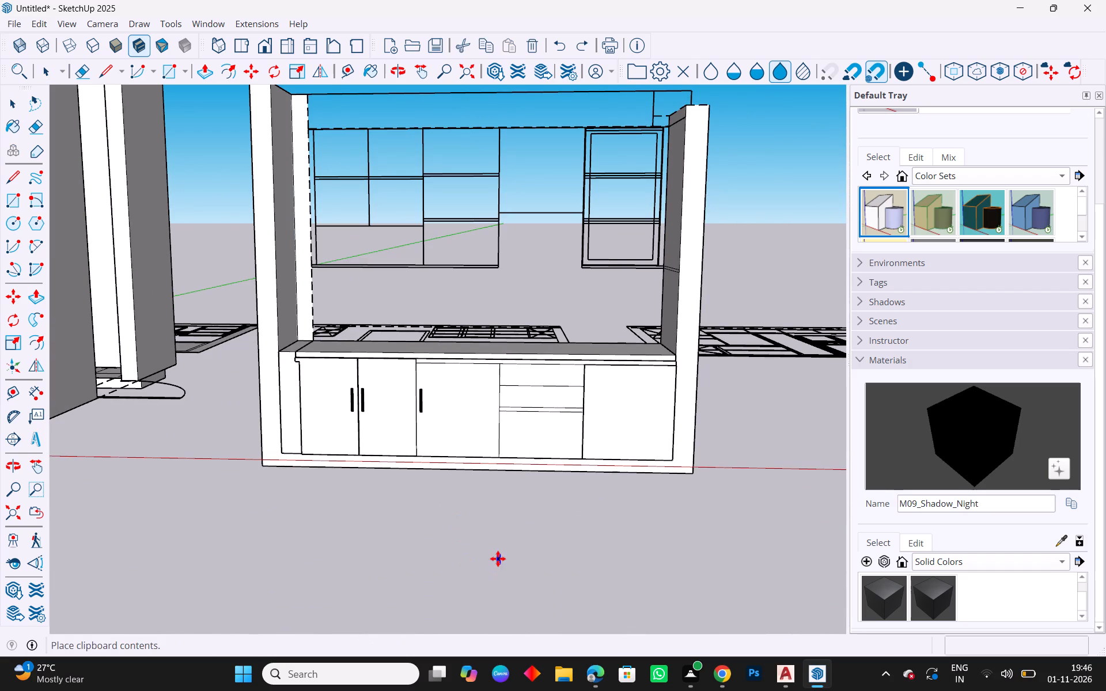
click(498, 558)
scroll(498, 568, up, 20)
key(Escape)
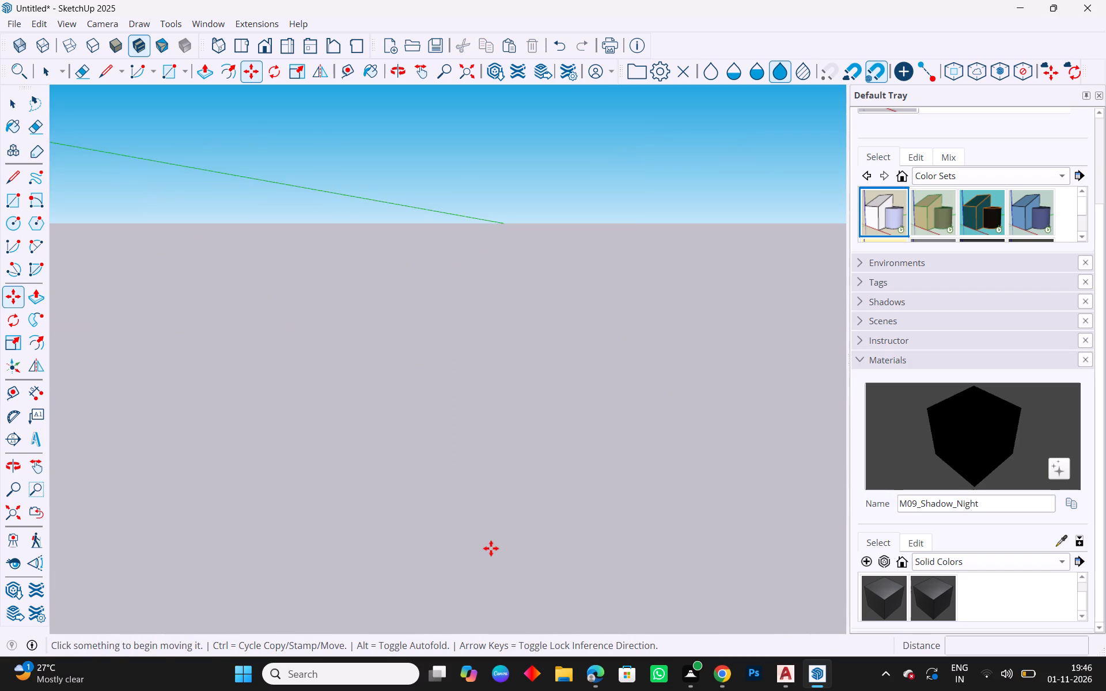
scroll(494, 544, down, 4)
key(Escape)
key(space)
Rotate the whole handle copy on the ground by about 91 degrees around its end corner so it runs parallel to the cabinets.
drag(584, 397, 448, 512)
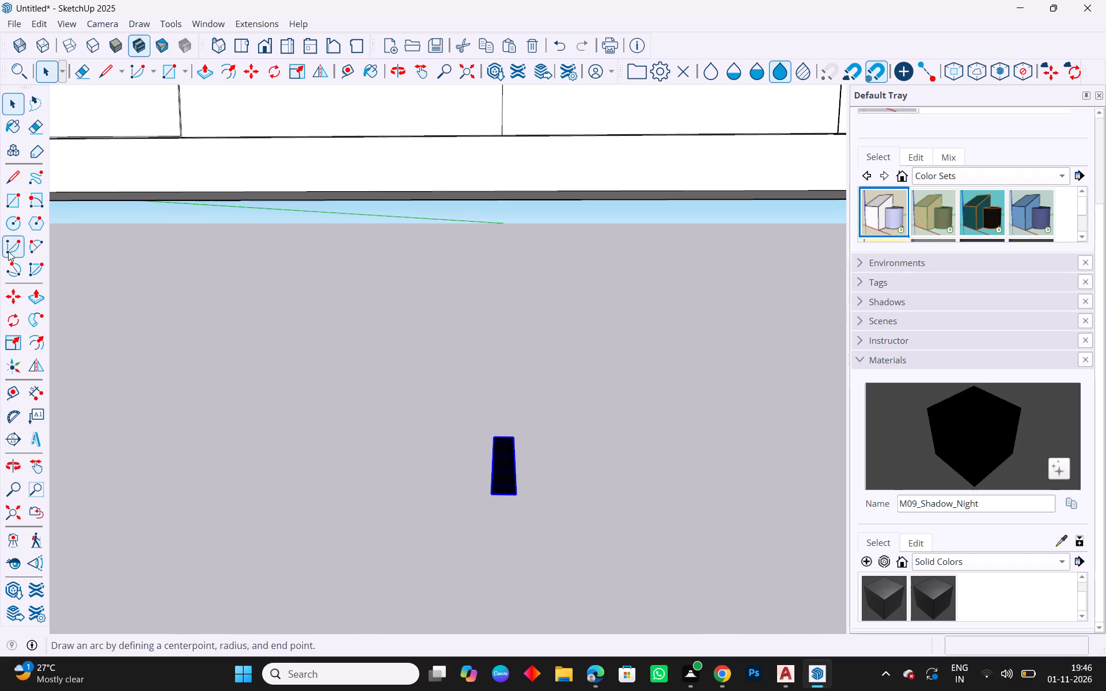
click(14, 322)
click(492, 492)
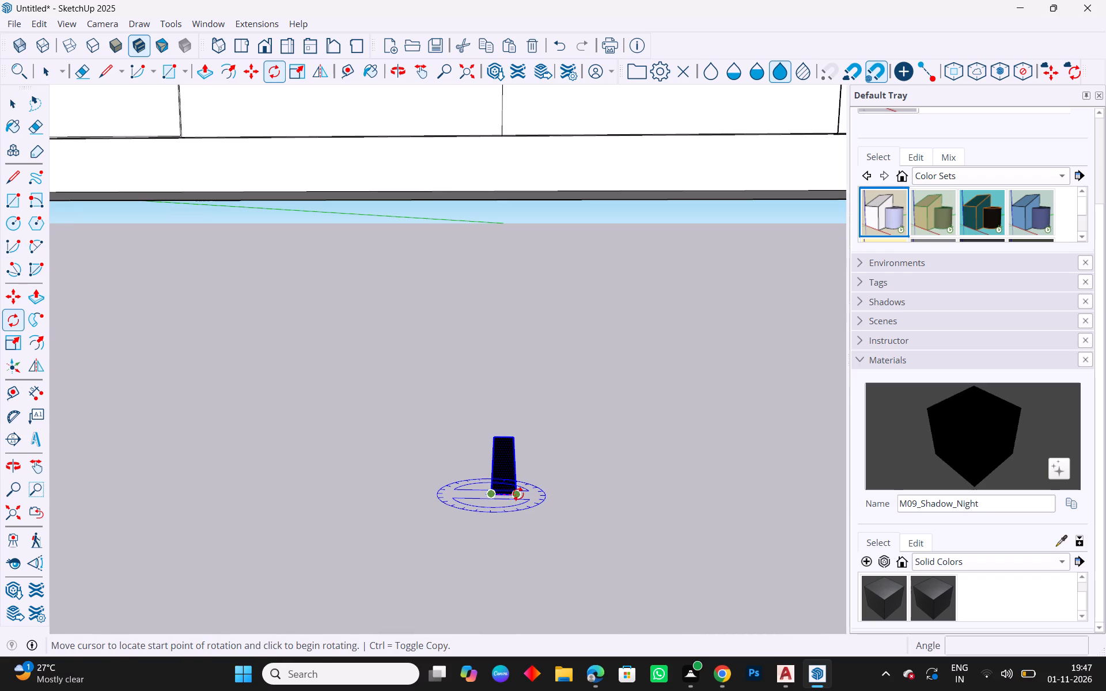
click(518, 494)
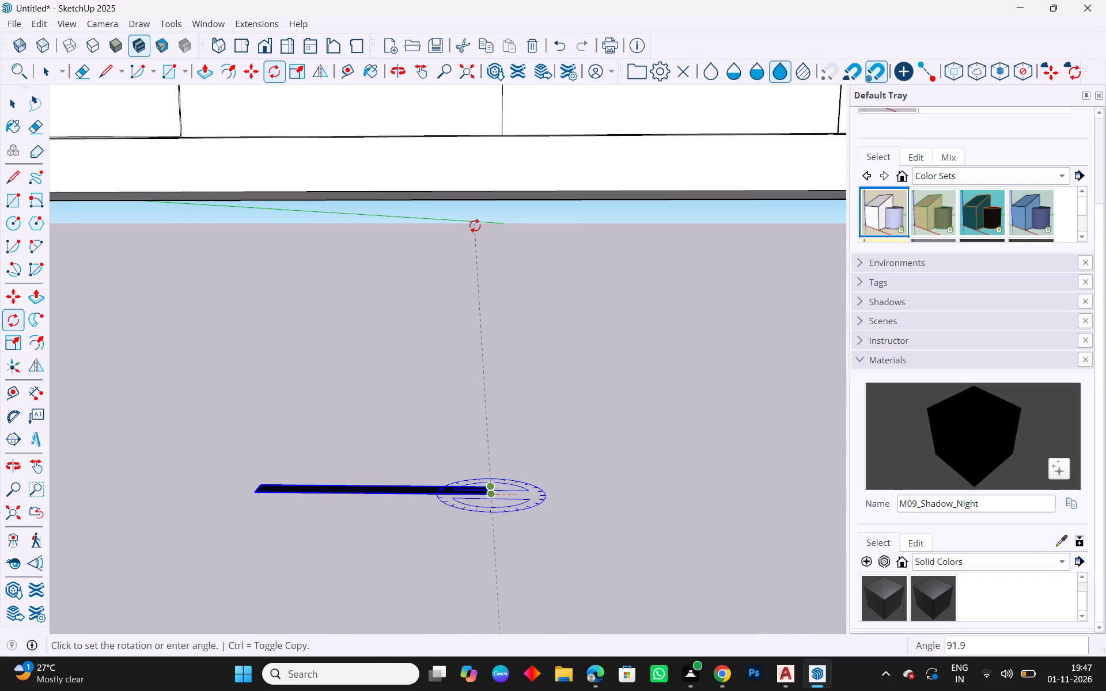
click(490, 226)
key(Escape)
key(Escape)
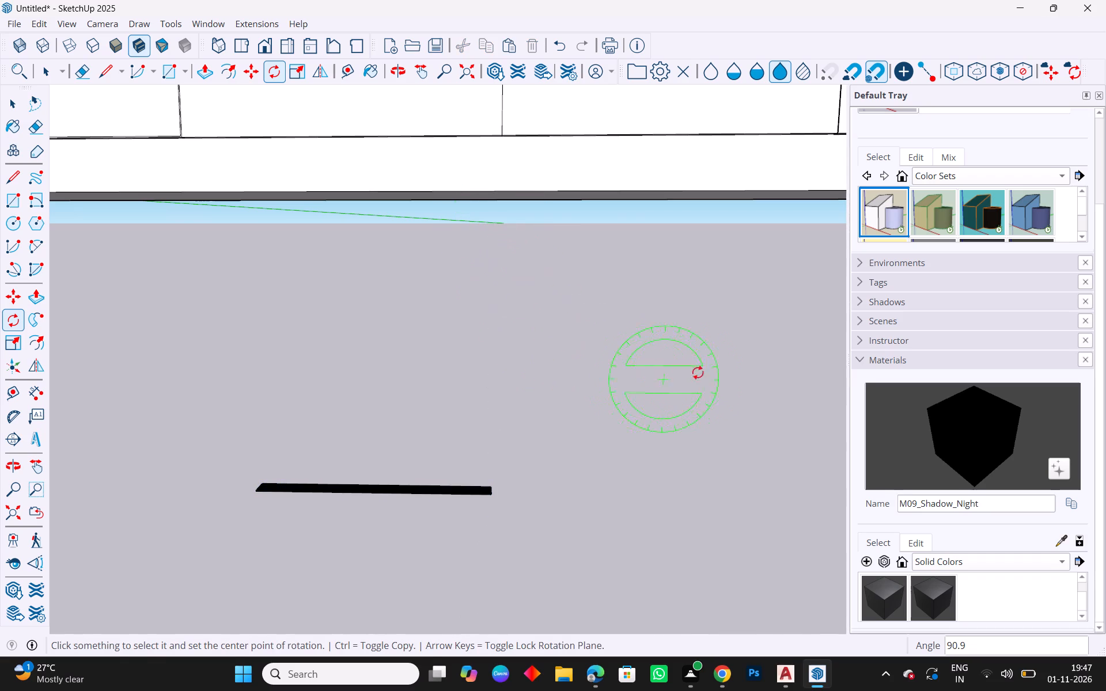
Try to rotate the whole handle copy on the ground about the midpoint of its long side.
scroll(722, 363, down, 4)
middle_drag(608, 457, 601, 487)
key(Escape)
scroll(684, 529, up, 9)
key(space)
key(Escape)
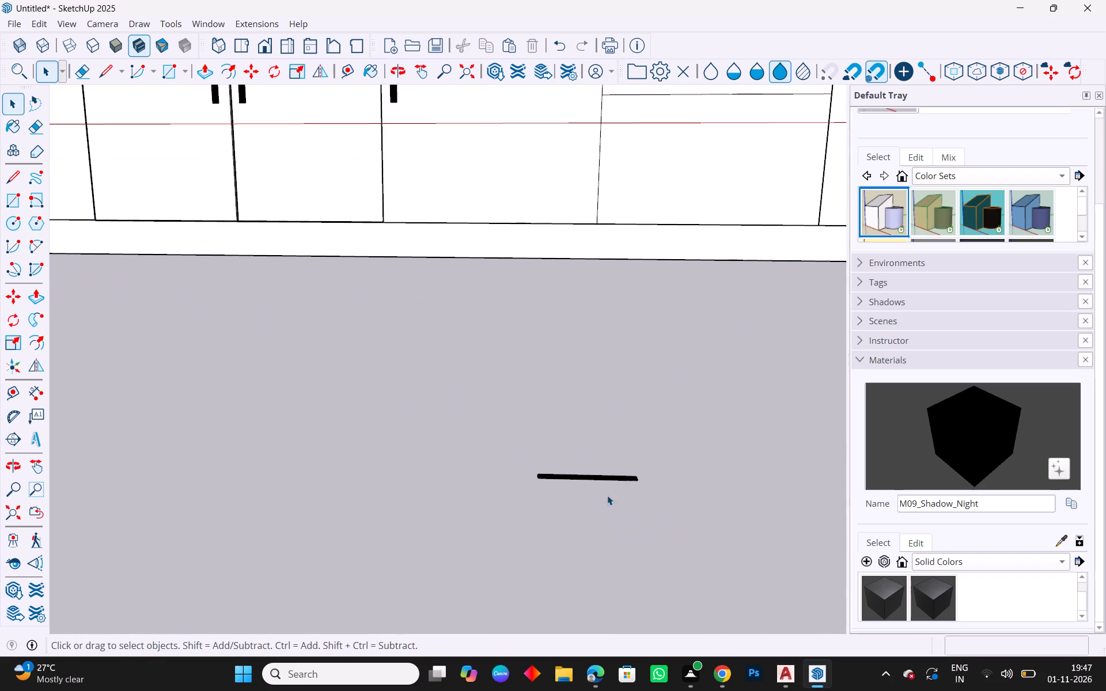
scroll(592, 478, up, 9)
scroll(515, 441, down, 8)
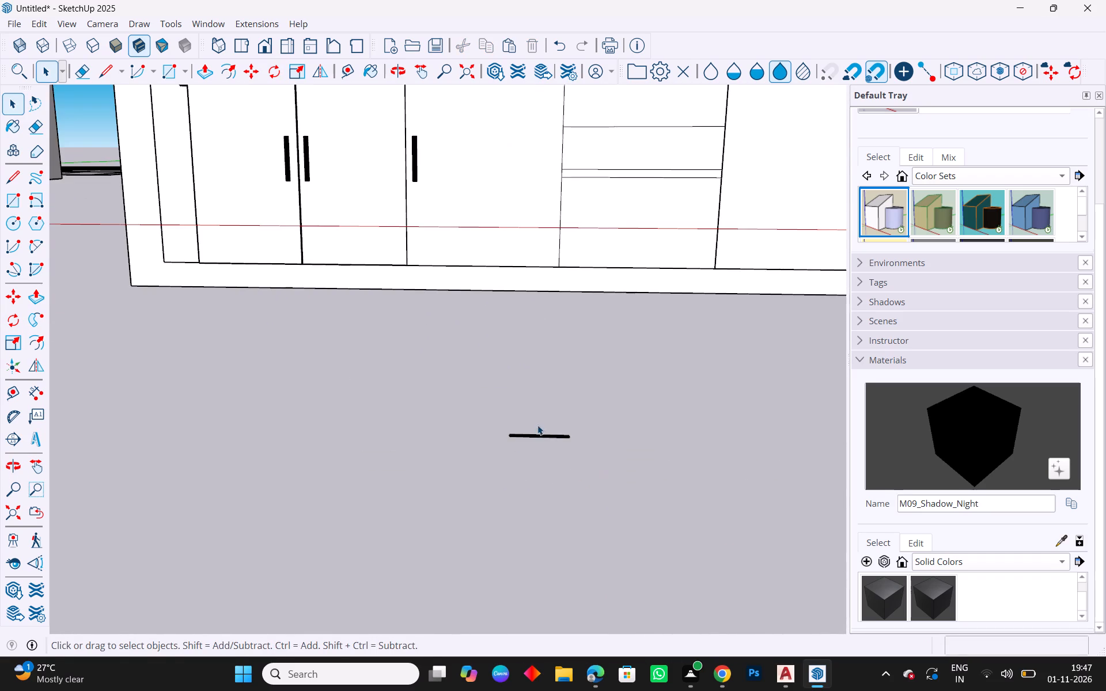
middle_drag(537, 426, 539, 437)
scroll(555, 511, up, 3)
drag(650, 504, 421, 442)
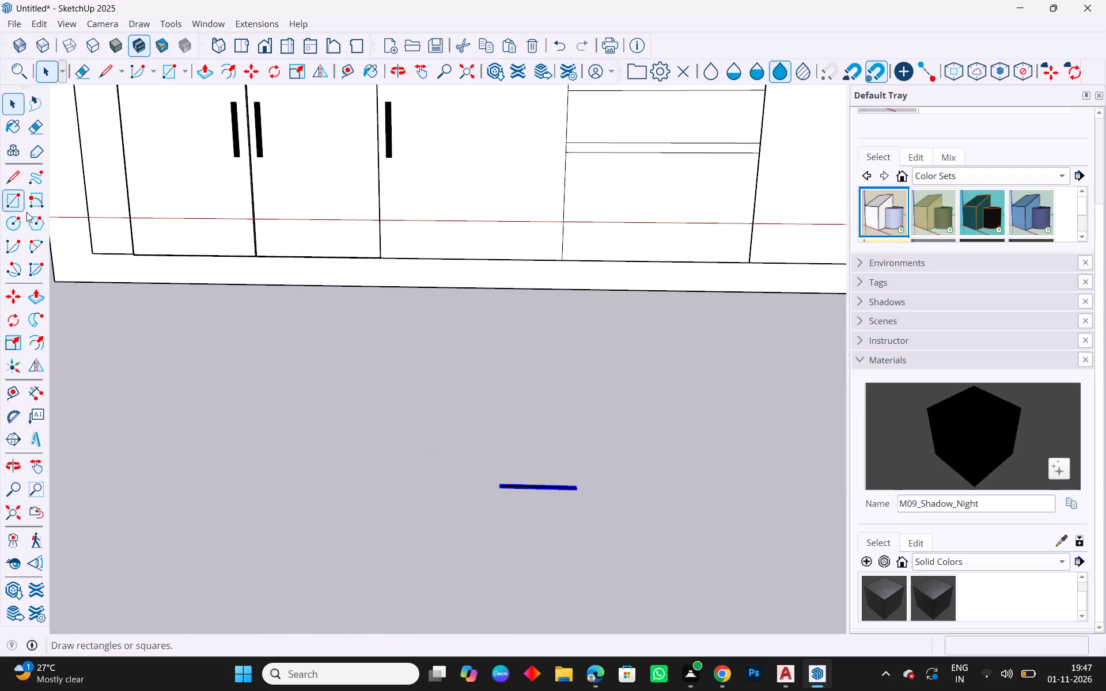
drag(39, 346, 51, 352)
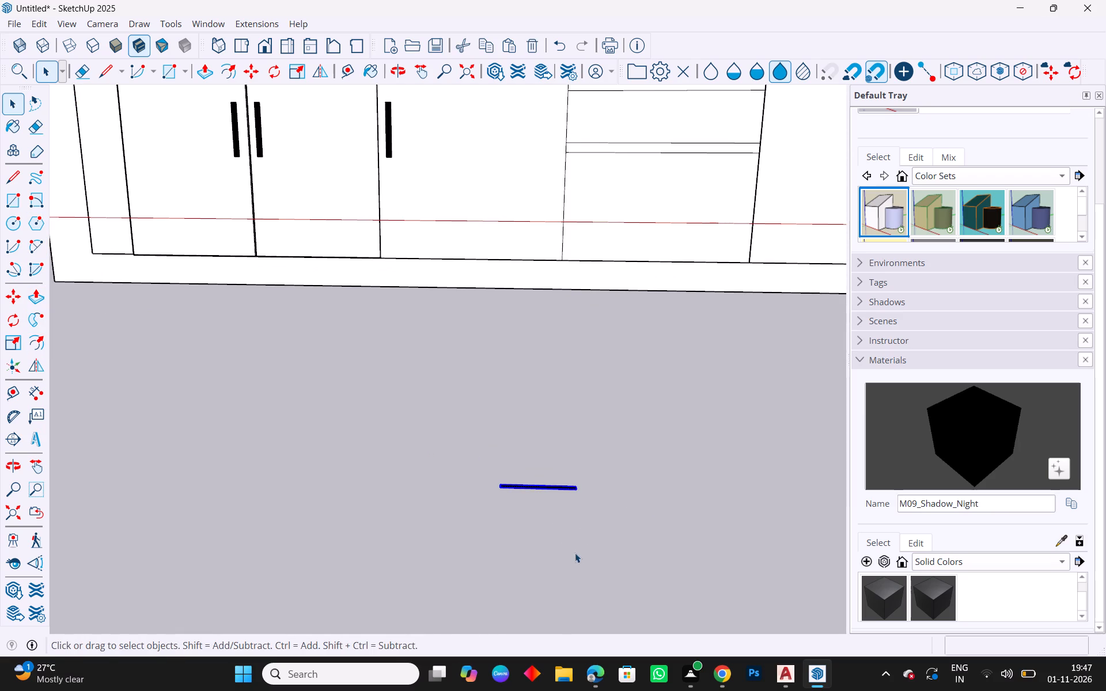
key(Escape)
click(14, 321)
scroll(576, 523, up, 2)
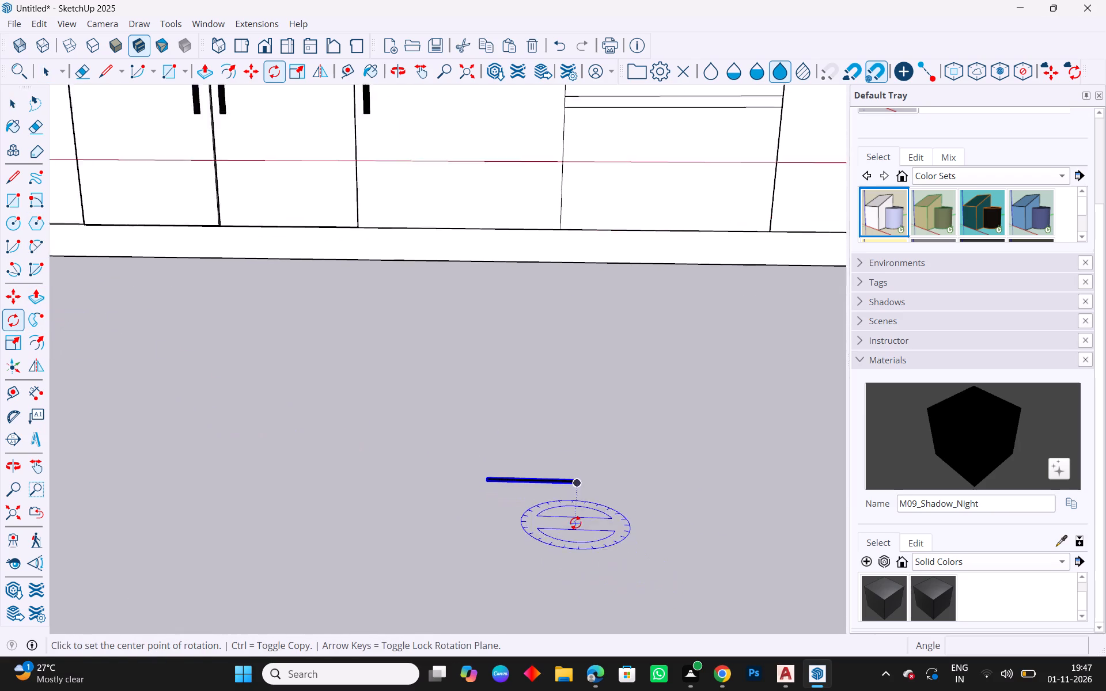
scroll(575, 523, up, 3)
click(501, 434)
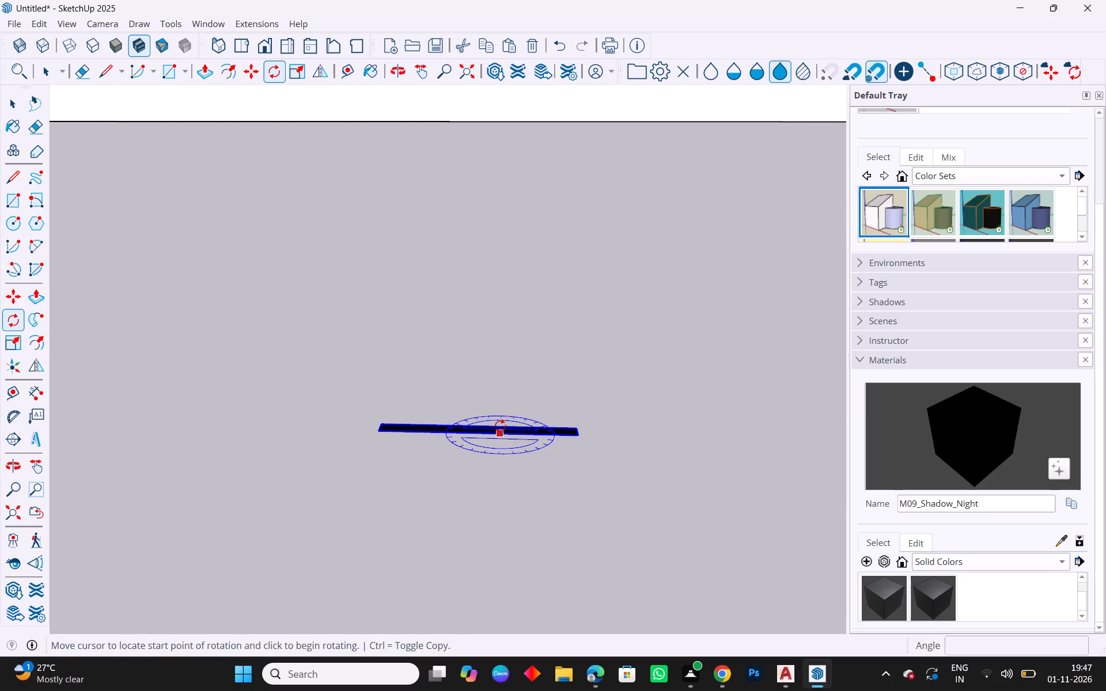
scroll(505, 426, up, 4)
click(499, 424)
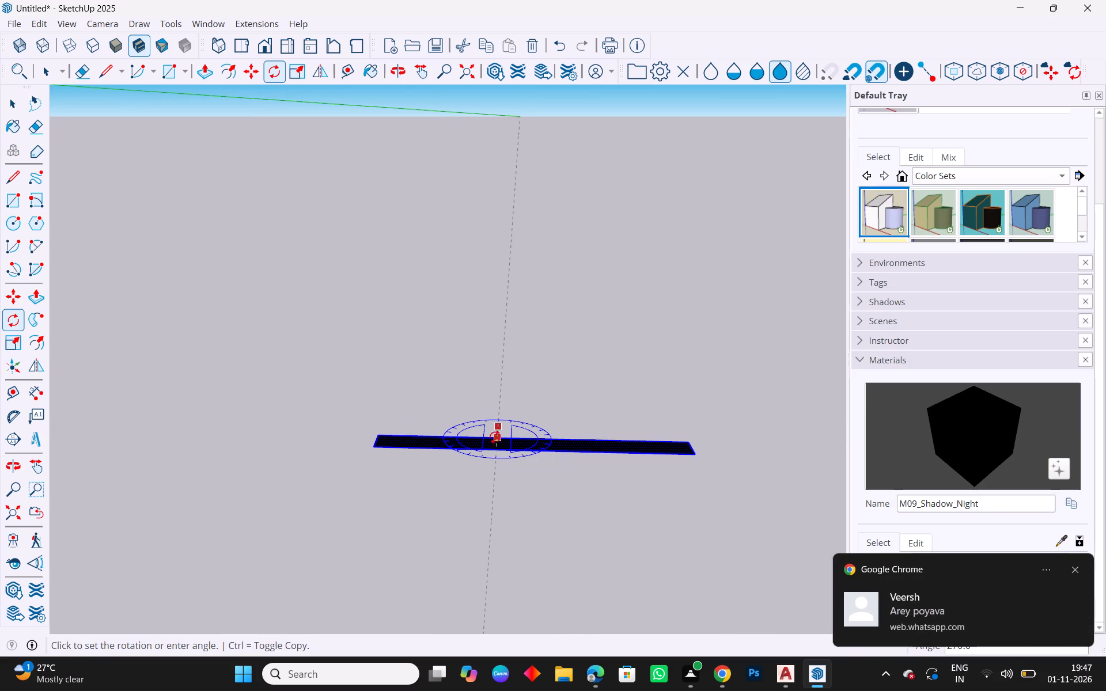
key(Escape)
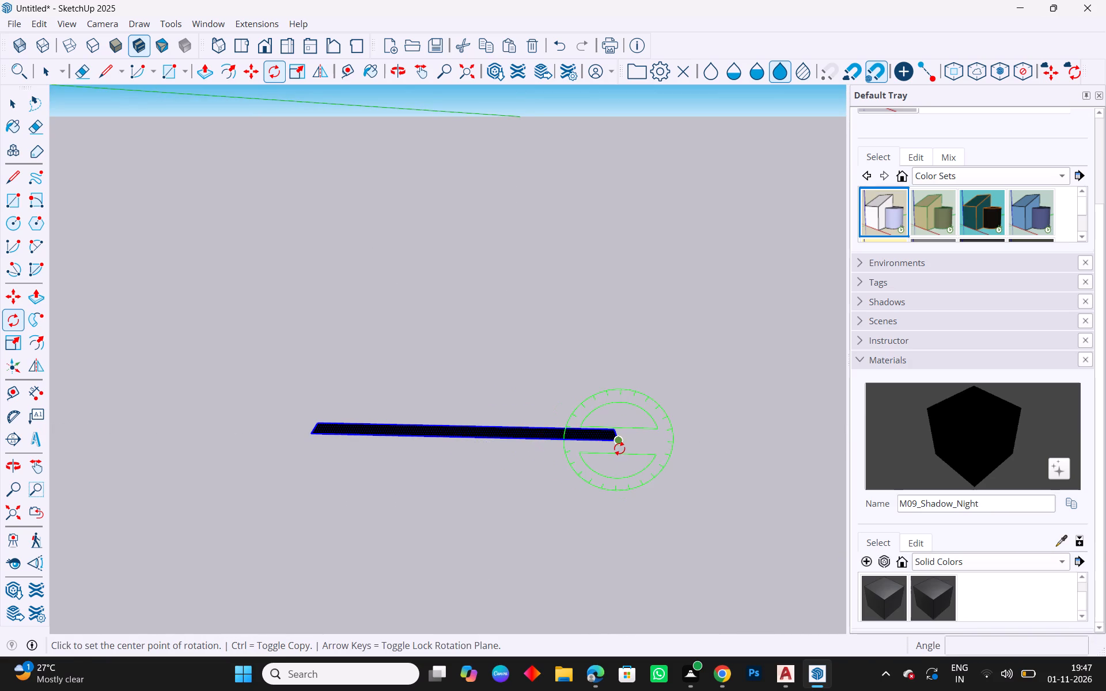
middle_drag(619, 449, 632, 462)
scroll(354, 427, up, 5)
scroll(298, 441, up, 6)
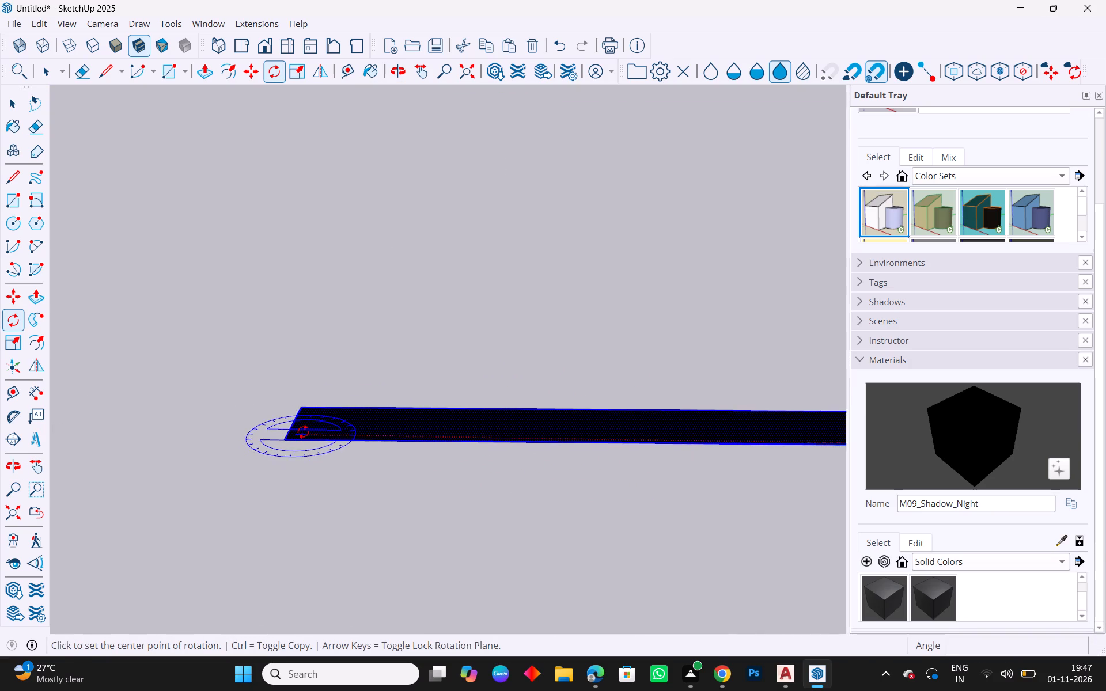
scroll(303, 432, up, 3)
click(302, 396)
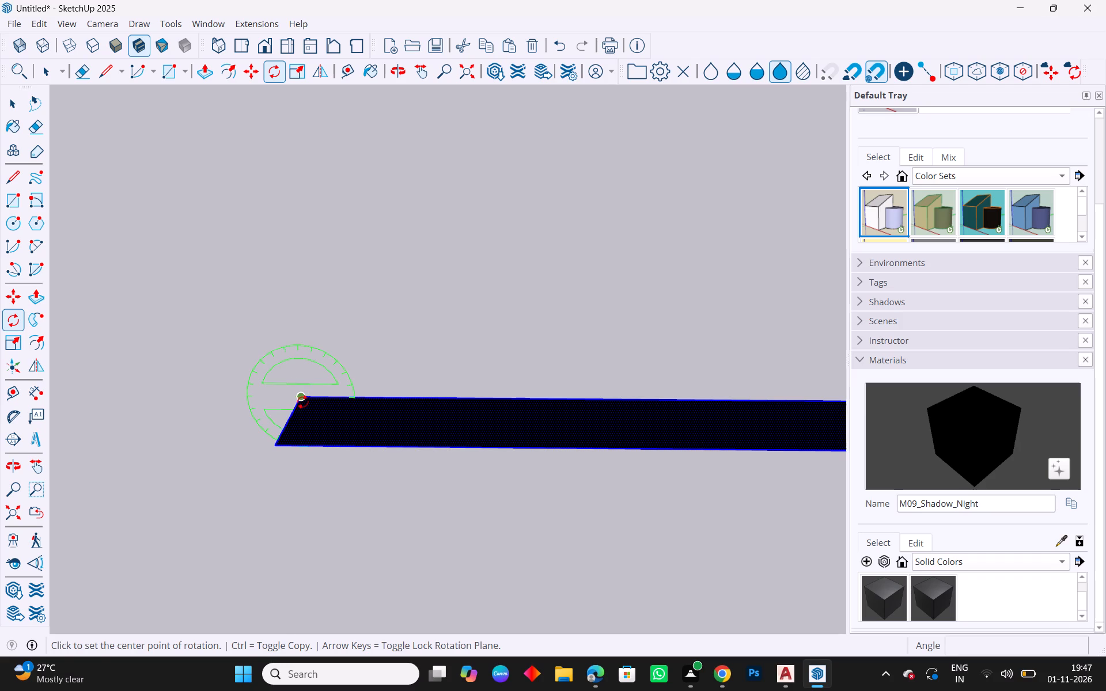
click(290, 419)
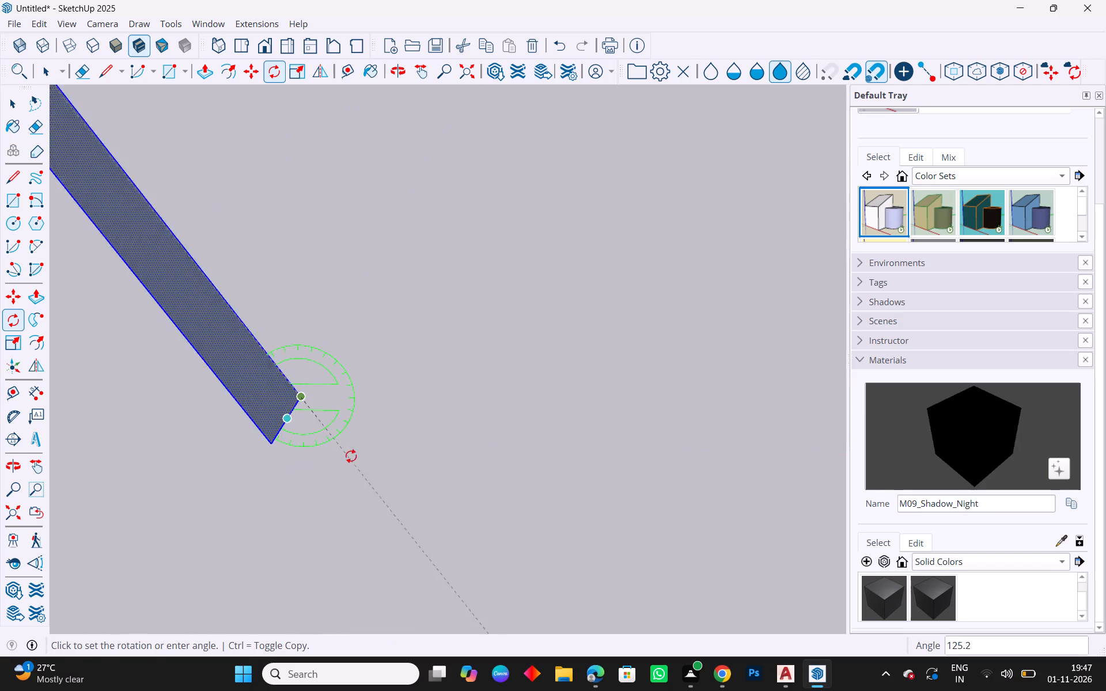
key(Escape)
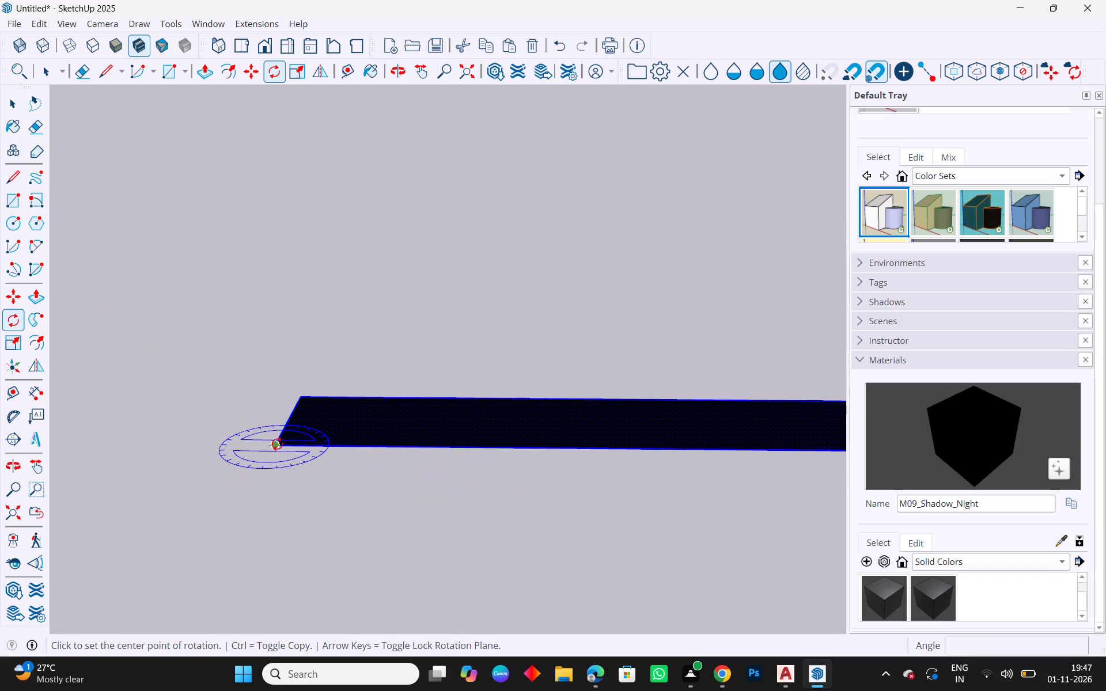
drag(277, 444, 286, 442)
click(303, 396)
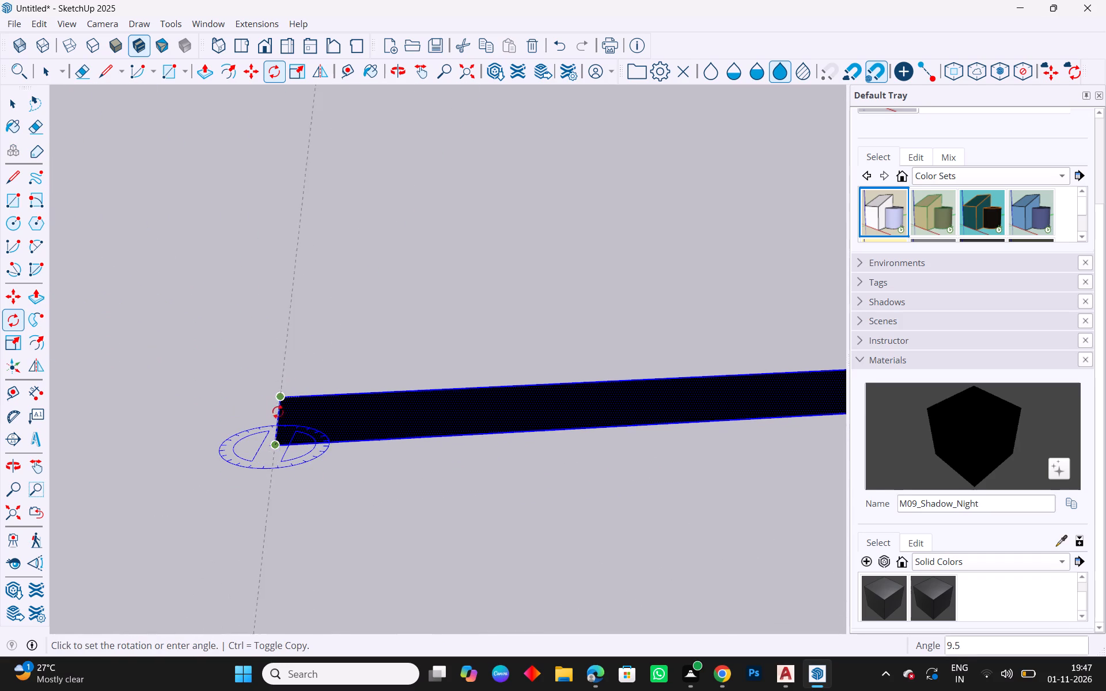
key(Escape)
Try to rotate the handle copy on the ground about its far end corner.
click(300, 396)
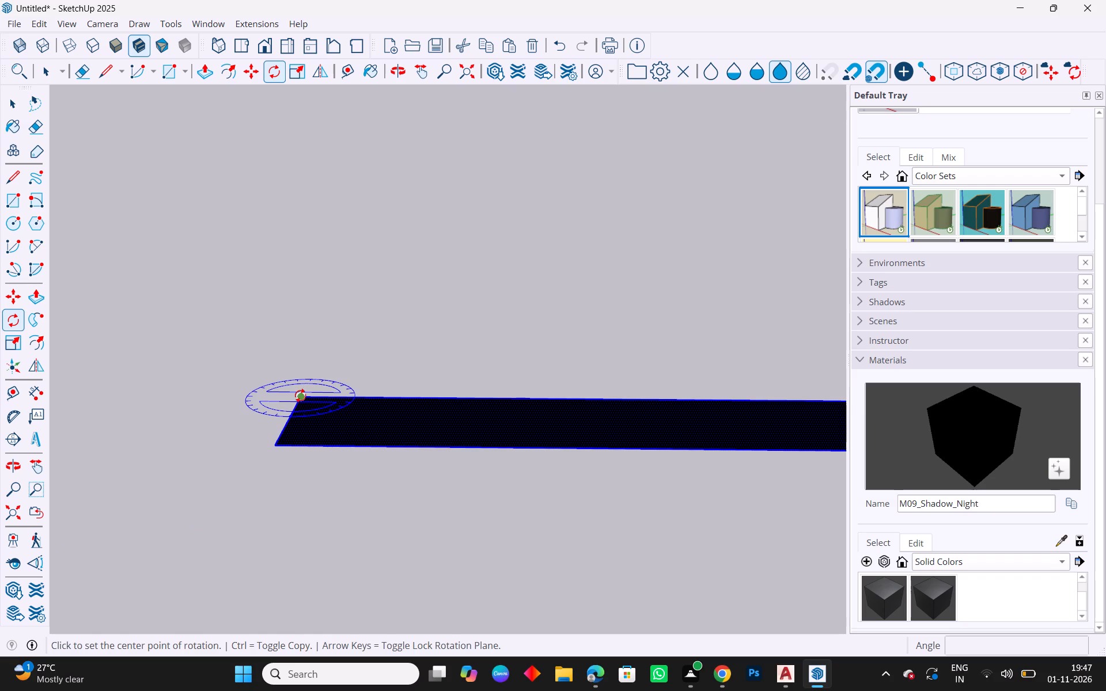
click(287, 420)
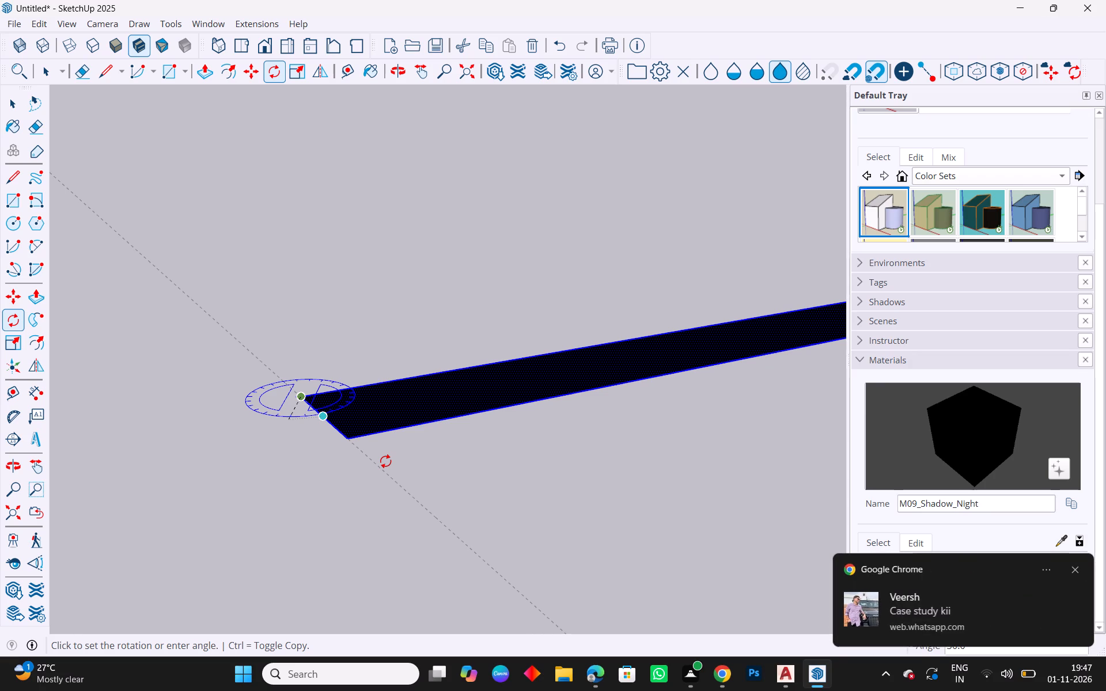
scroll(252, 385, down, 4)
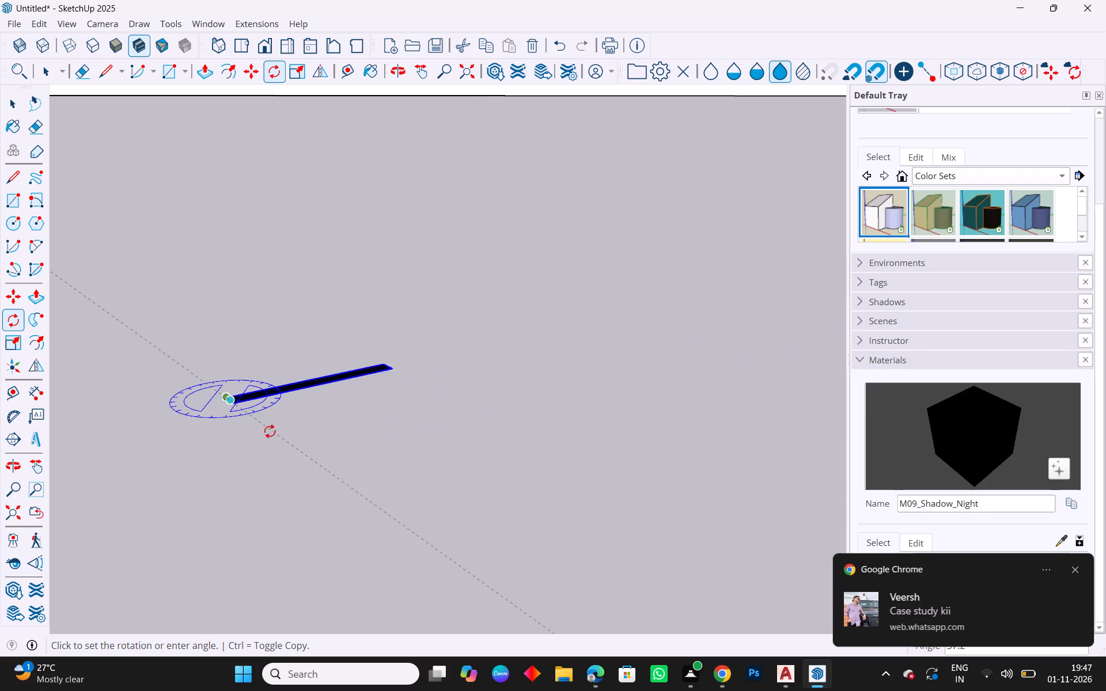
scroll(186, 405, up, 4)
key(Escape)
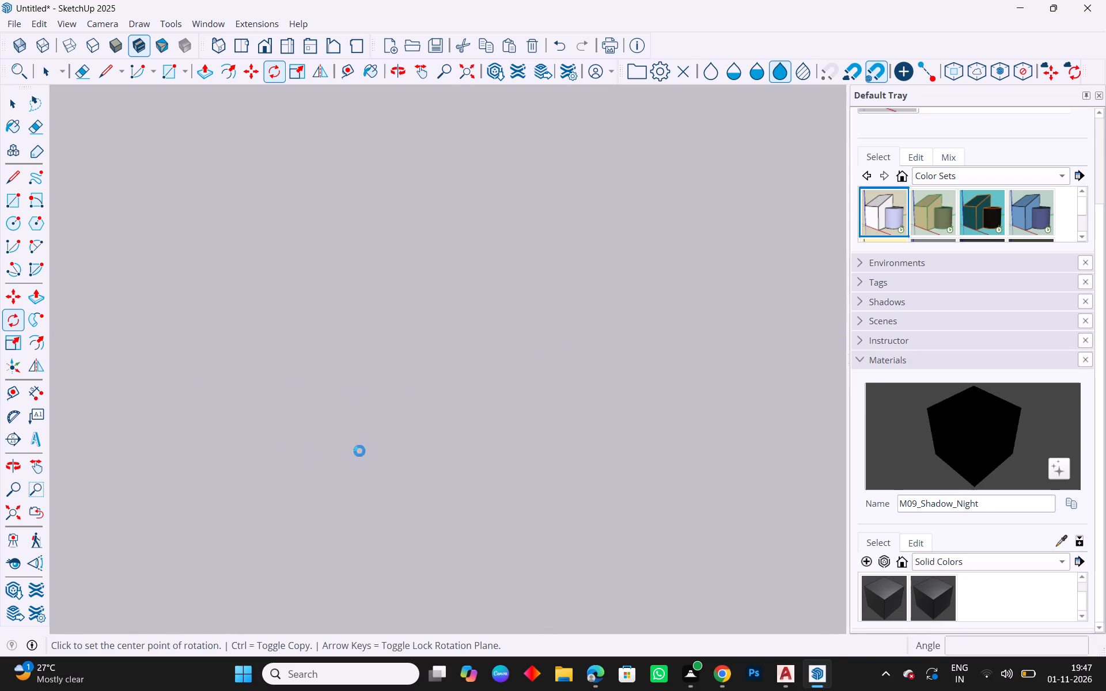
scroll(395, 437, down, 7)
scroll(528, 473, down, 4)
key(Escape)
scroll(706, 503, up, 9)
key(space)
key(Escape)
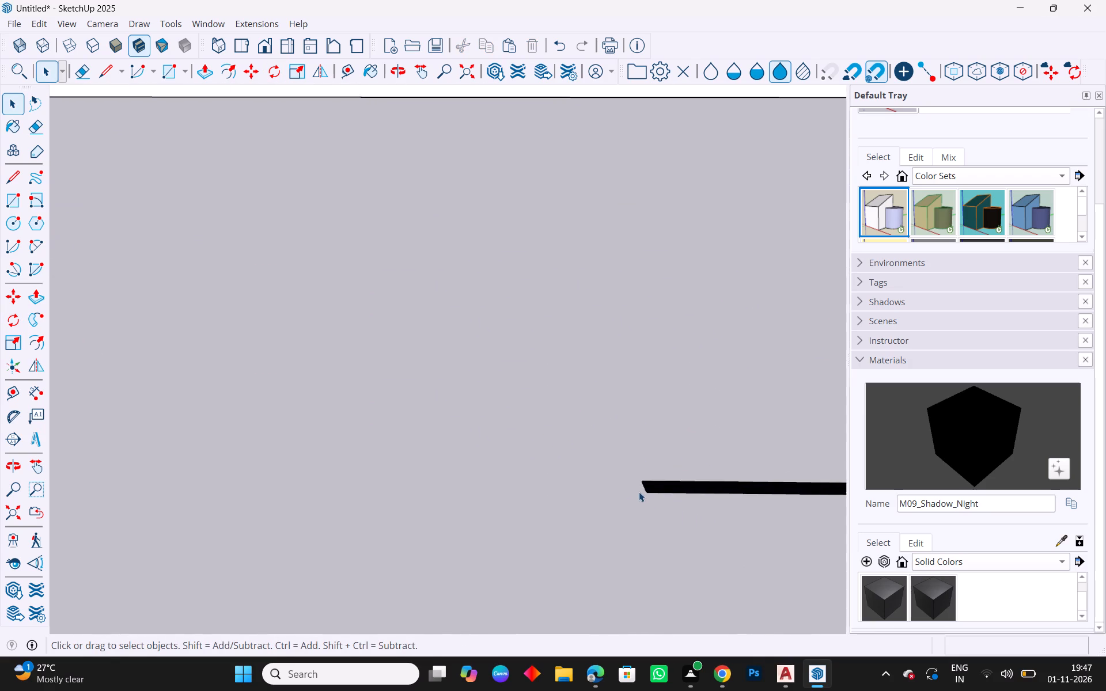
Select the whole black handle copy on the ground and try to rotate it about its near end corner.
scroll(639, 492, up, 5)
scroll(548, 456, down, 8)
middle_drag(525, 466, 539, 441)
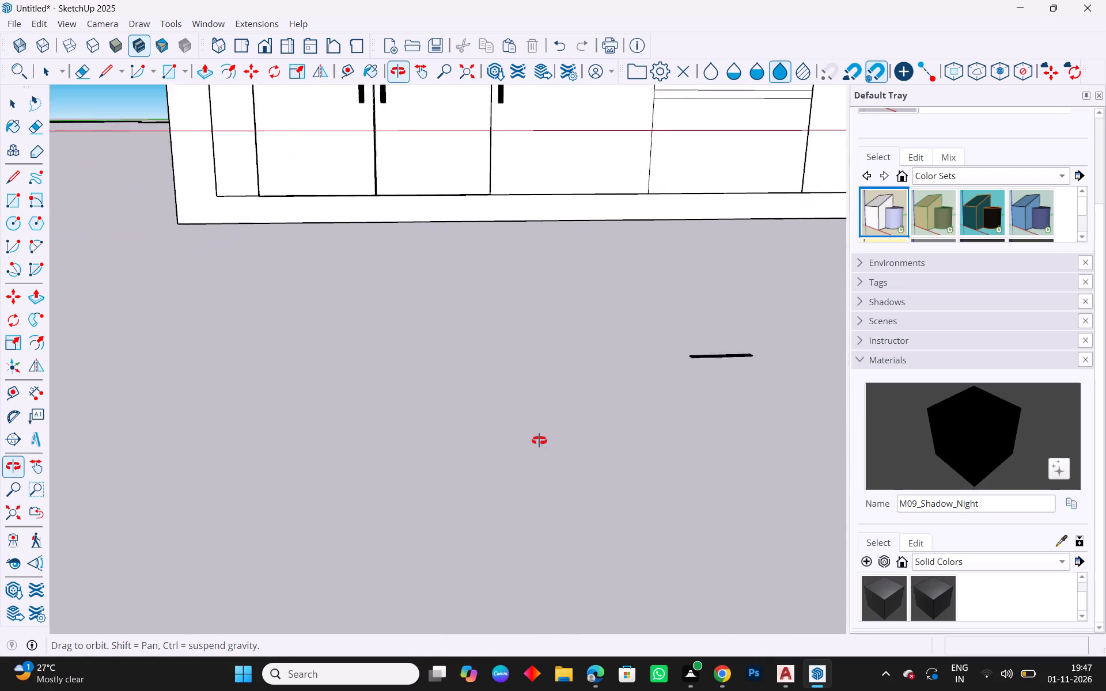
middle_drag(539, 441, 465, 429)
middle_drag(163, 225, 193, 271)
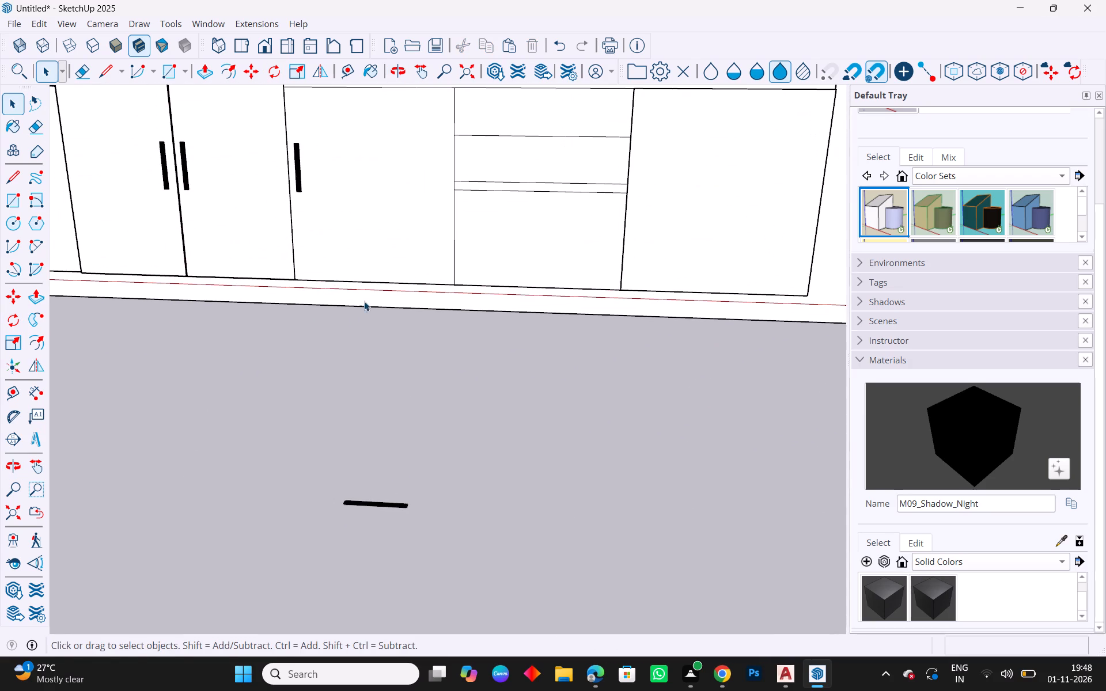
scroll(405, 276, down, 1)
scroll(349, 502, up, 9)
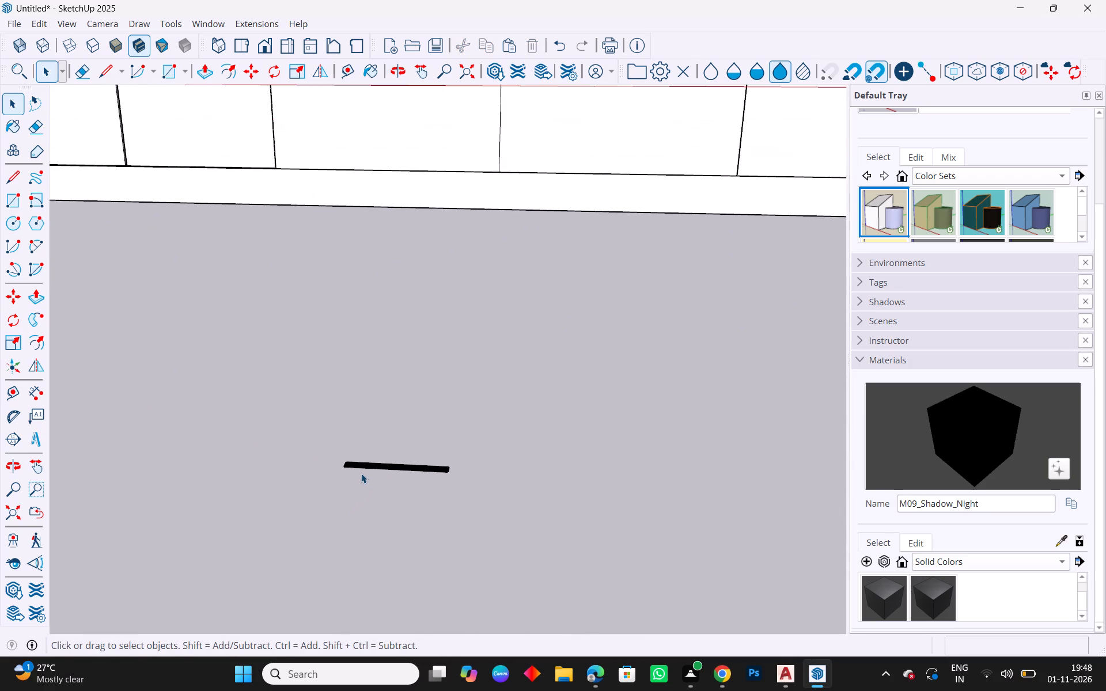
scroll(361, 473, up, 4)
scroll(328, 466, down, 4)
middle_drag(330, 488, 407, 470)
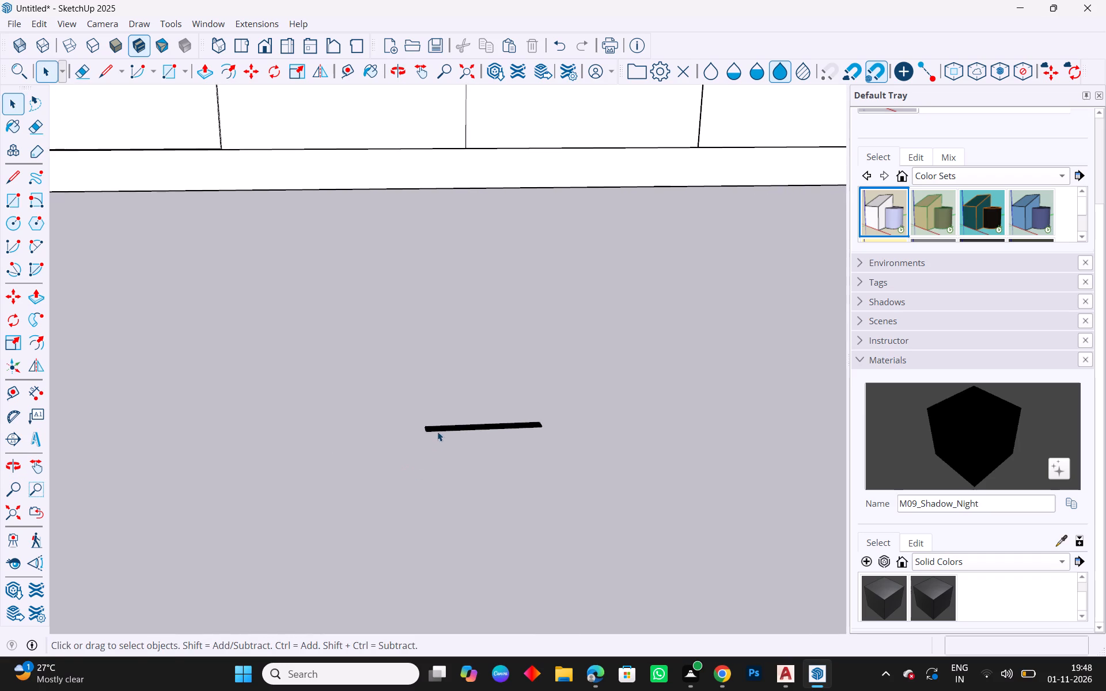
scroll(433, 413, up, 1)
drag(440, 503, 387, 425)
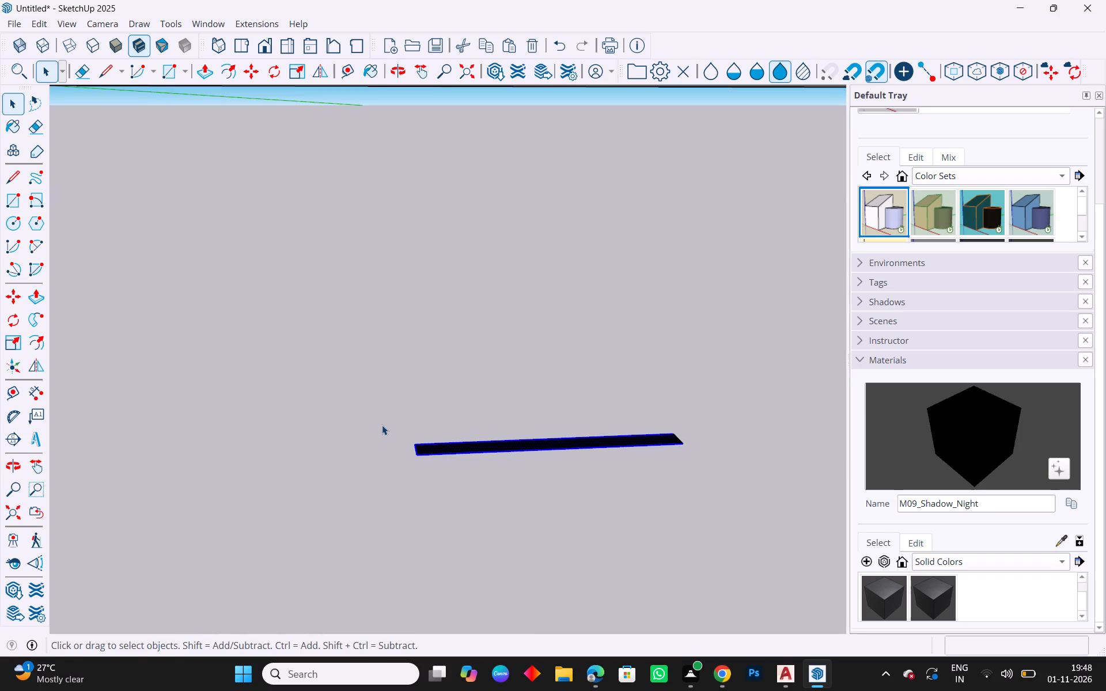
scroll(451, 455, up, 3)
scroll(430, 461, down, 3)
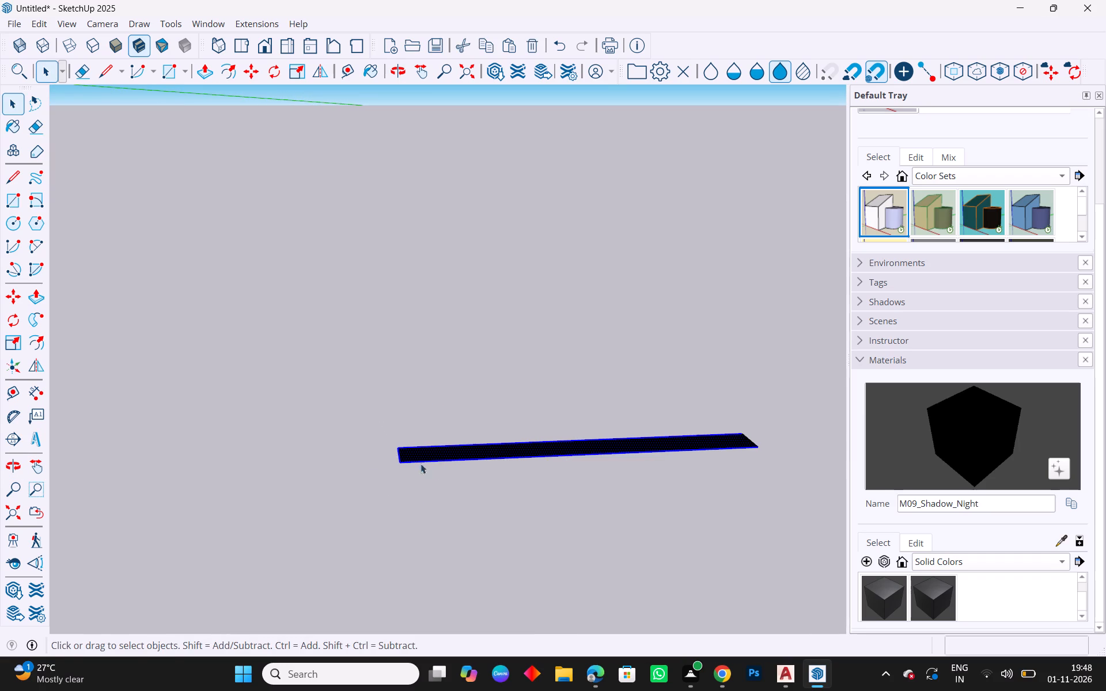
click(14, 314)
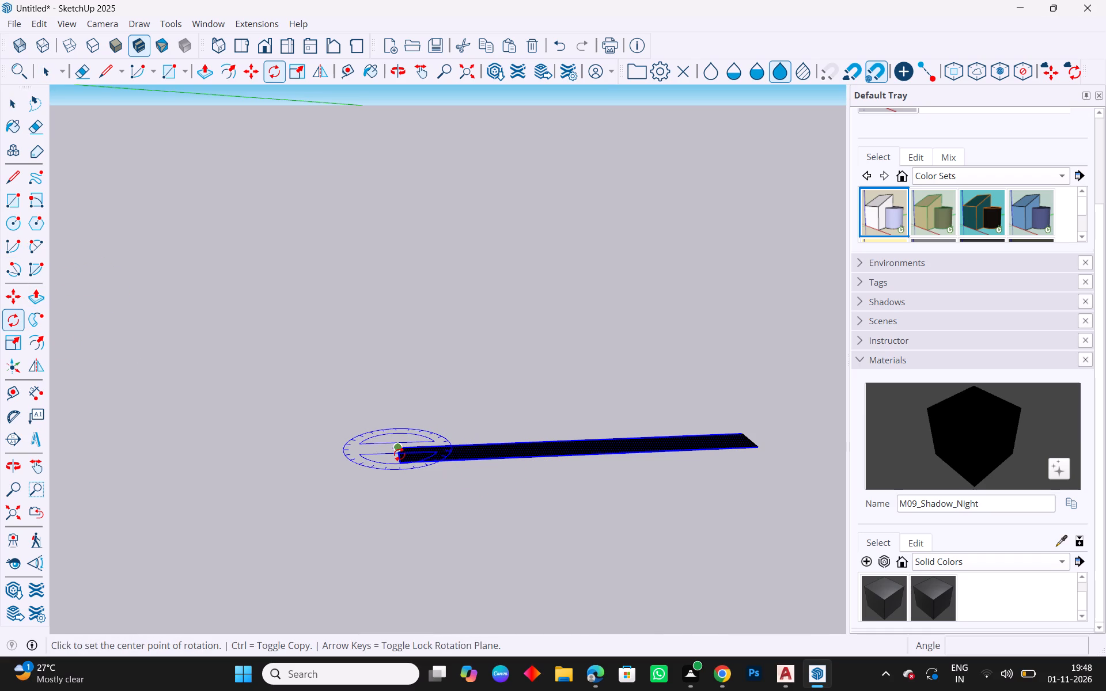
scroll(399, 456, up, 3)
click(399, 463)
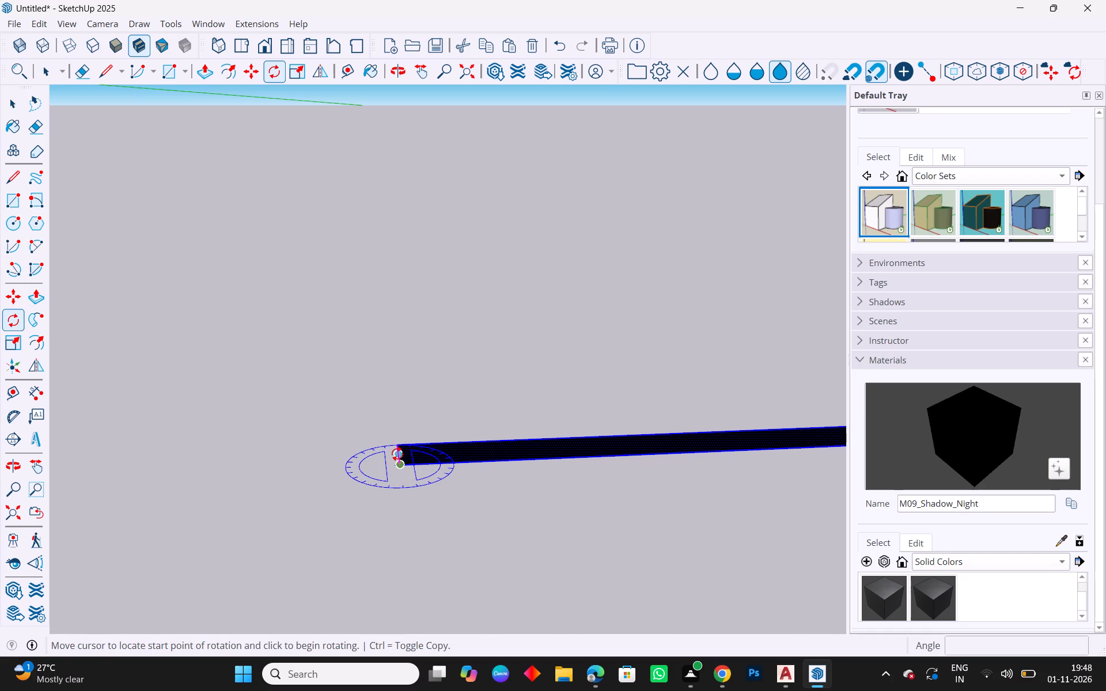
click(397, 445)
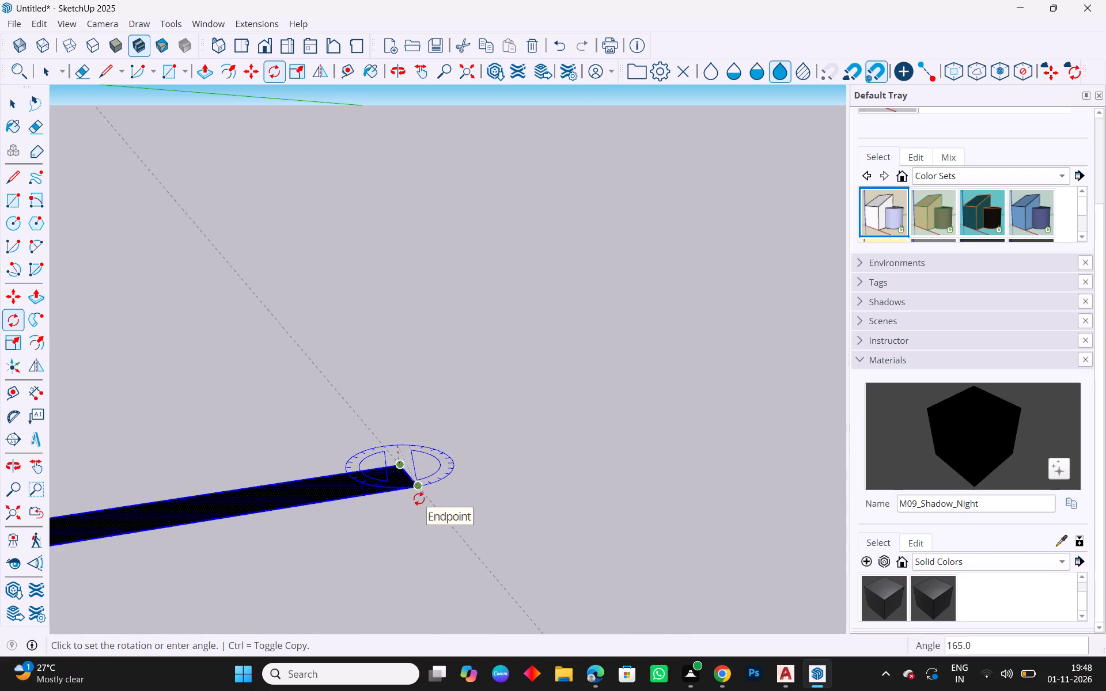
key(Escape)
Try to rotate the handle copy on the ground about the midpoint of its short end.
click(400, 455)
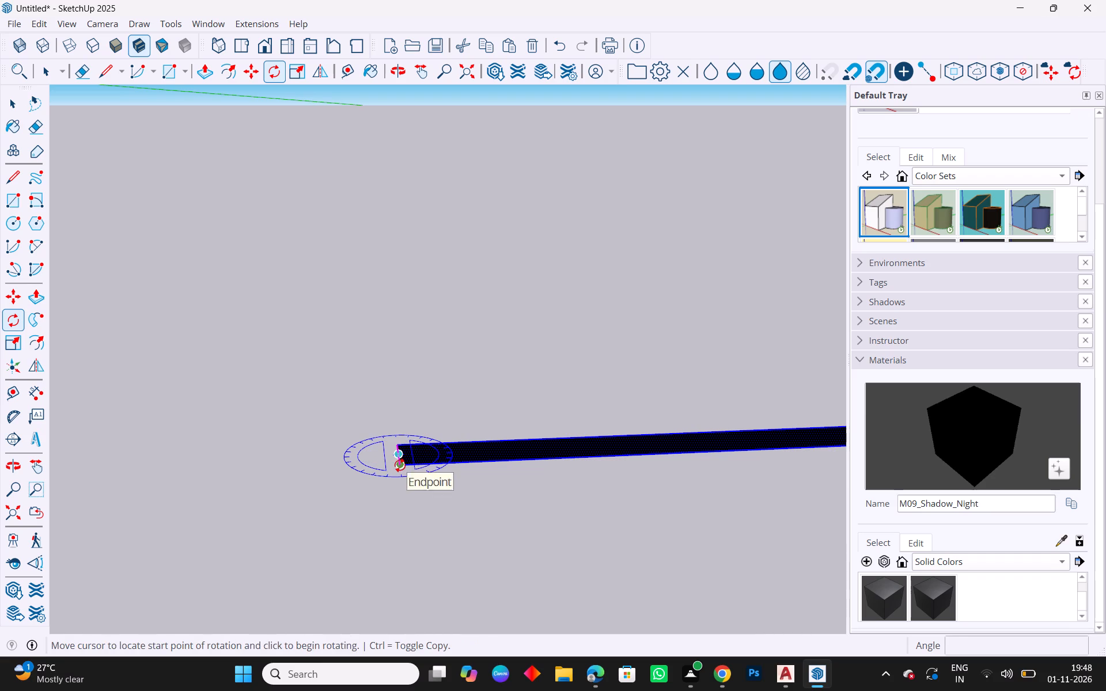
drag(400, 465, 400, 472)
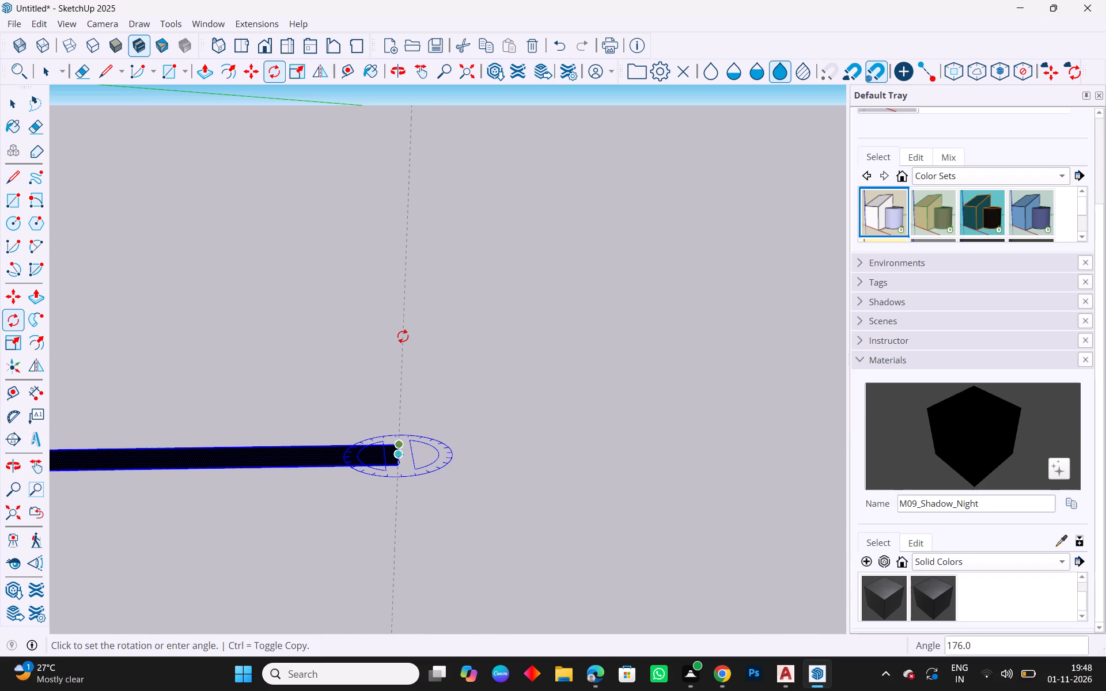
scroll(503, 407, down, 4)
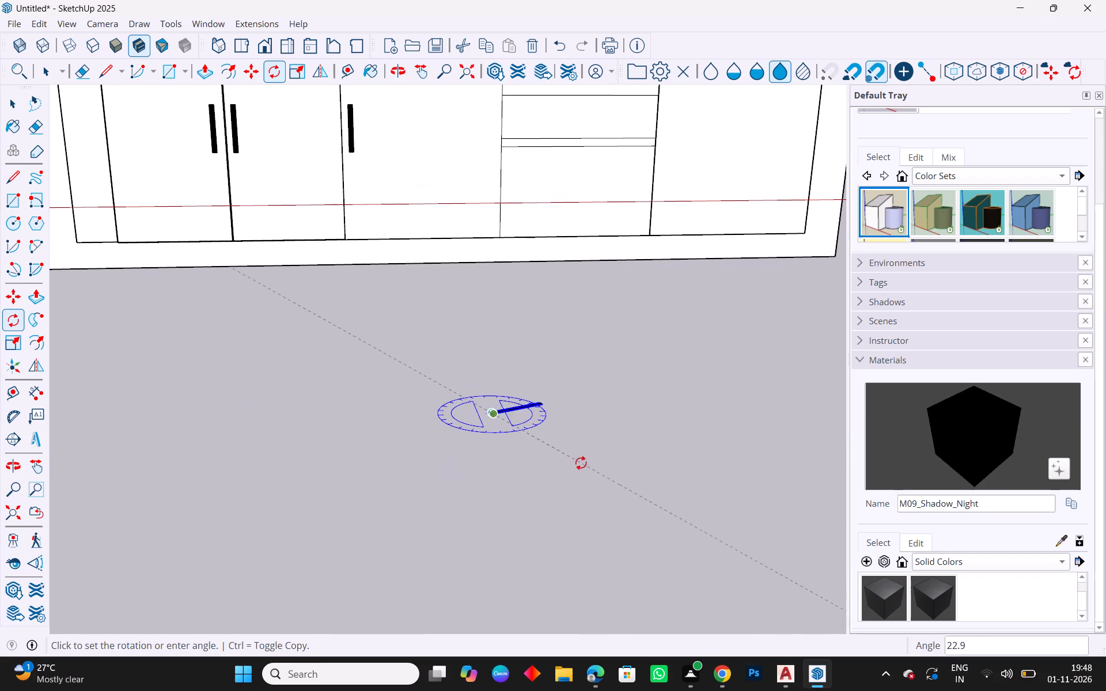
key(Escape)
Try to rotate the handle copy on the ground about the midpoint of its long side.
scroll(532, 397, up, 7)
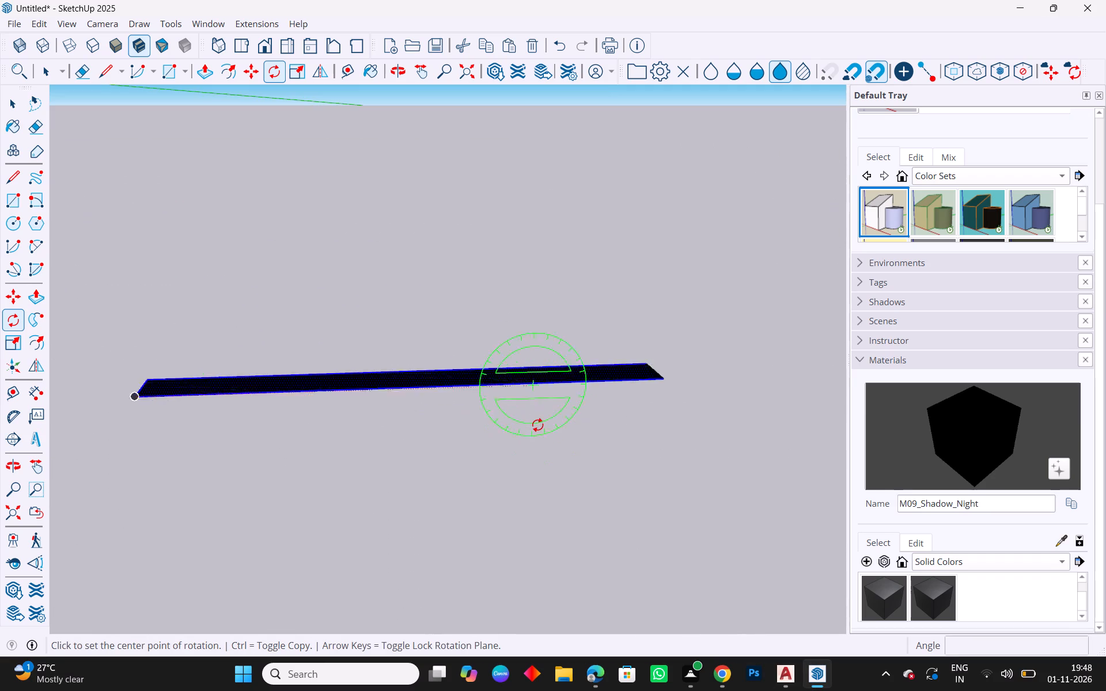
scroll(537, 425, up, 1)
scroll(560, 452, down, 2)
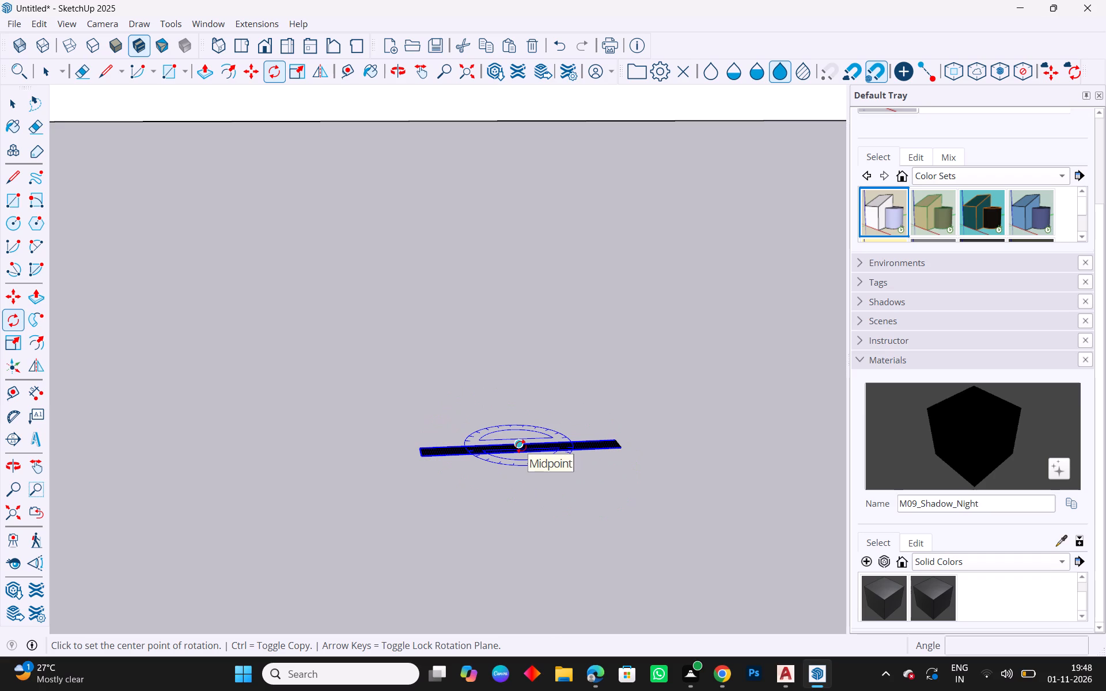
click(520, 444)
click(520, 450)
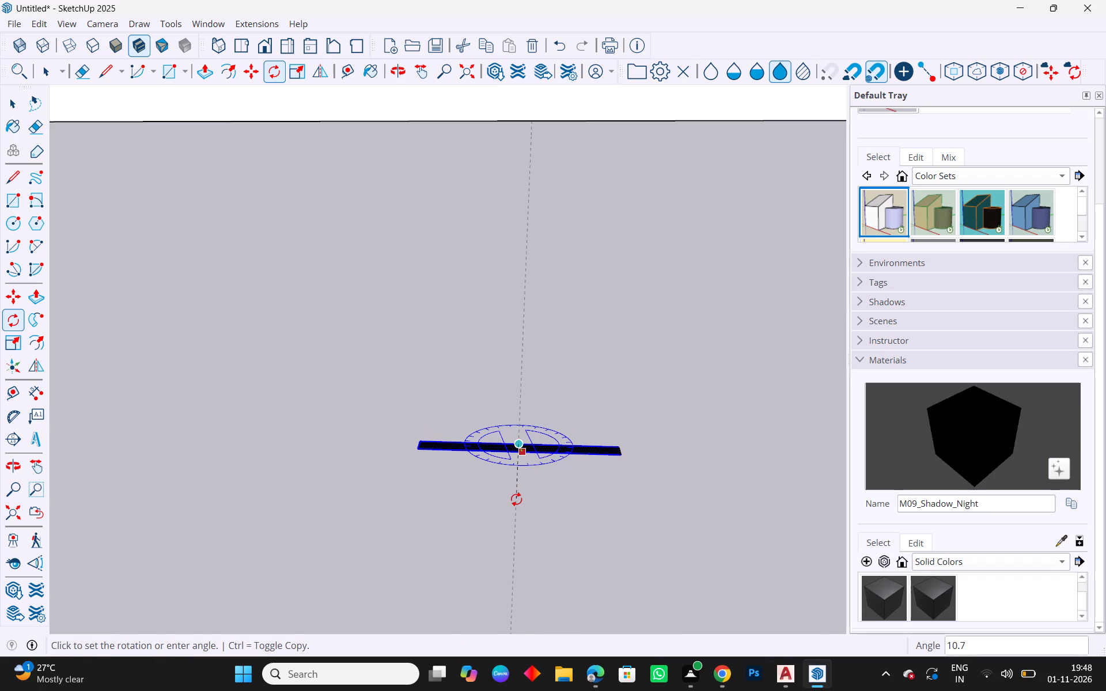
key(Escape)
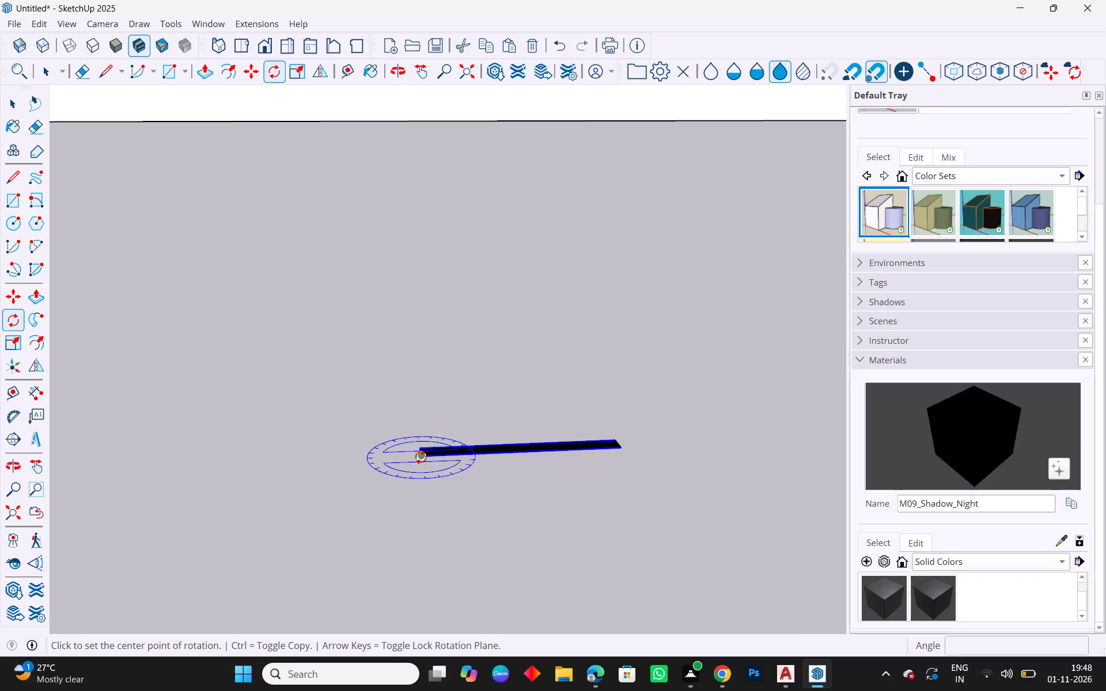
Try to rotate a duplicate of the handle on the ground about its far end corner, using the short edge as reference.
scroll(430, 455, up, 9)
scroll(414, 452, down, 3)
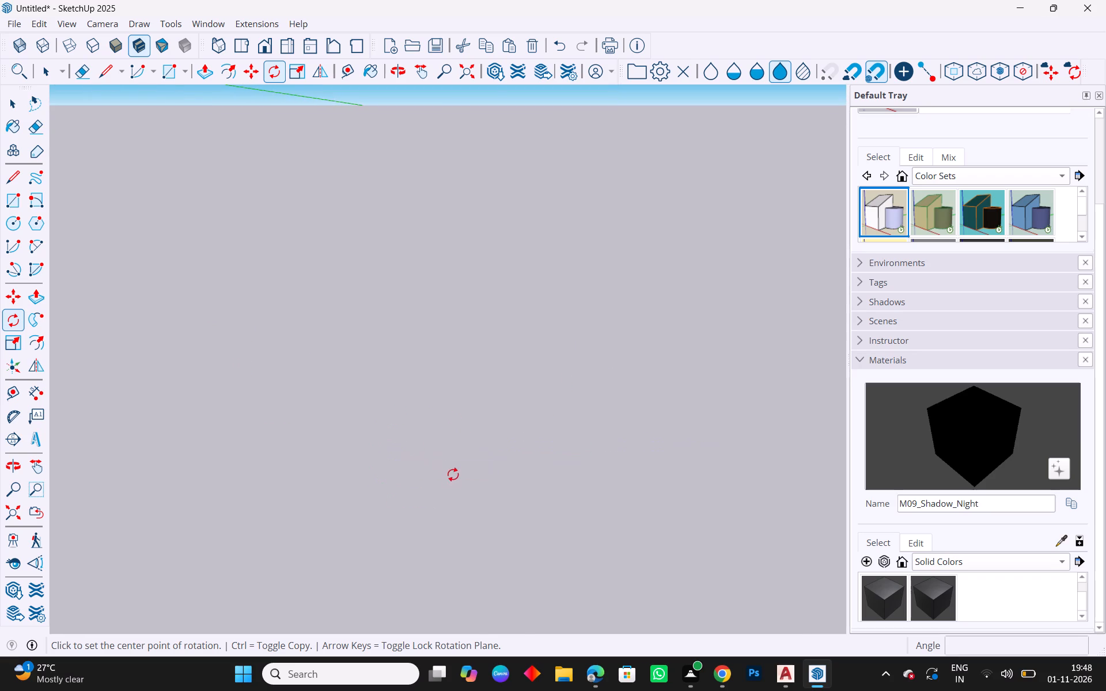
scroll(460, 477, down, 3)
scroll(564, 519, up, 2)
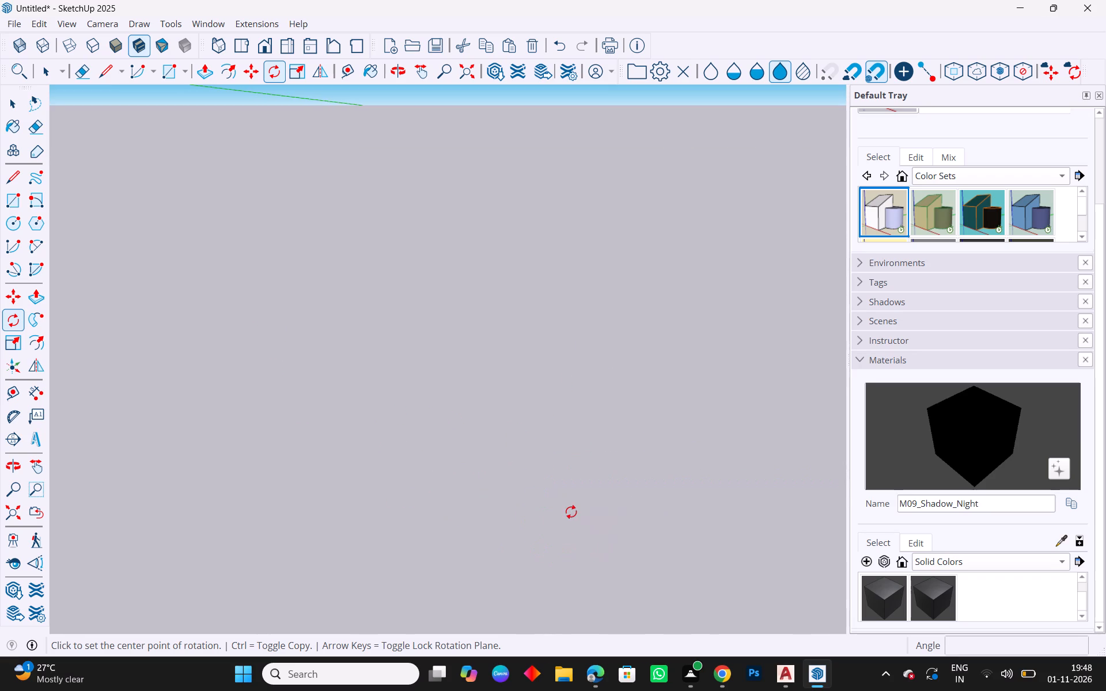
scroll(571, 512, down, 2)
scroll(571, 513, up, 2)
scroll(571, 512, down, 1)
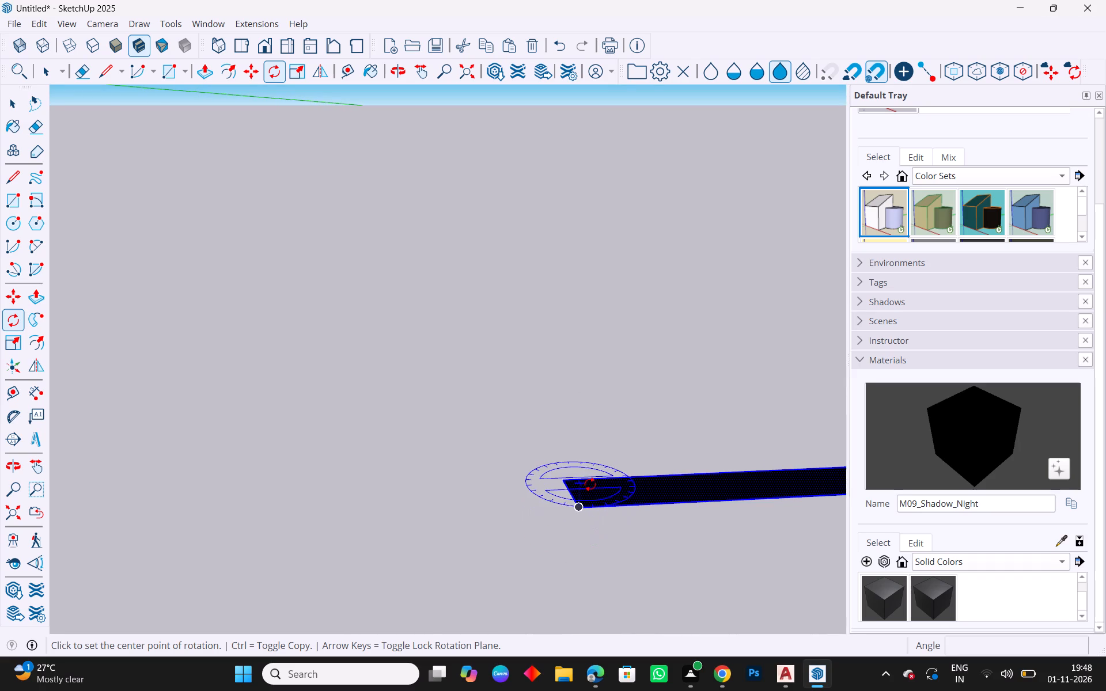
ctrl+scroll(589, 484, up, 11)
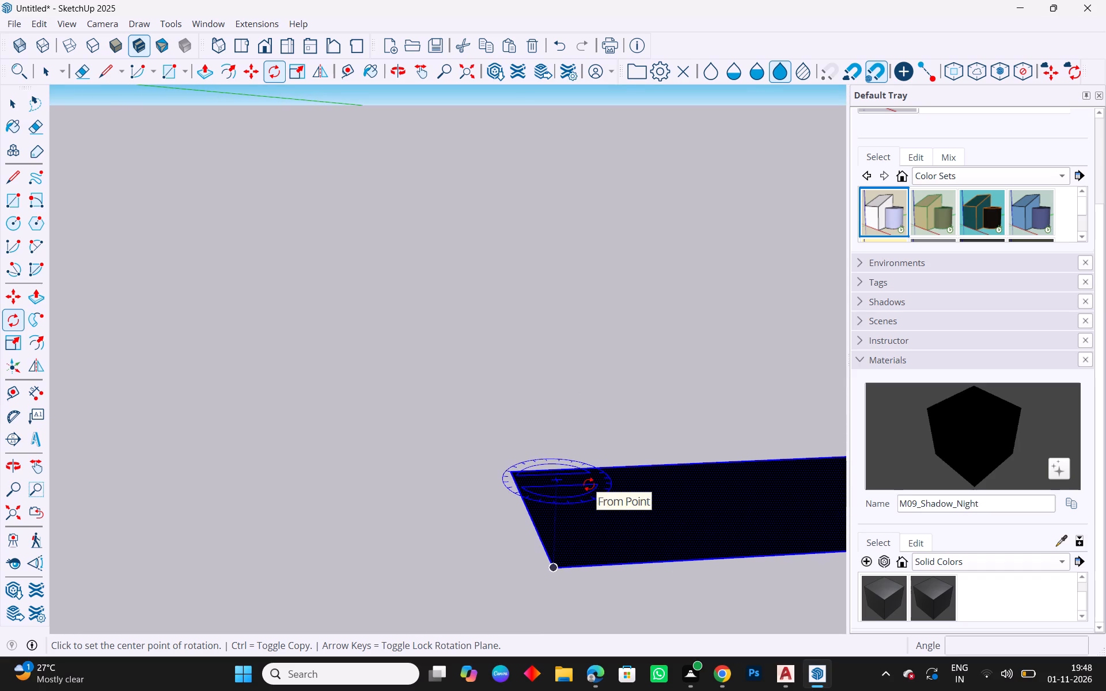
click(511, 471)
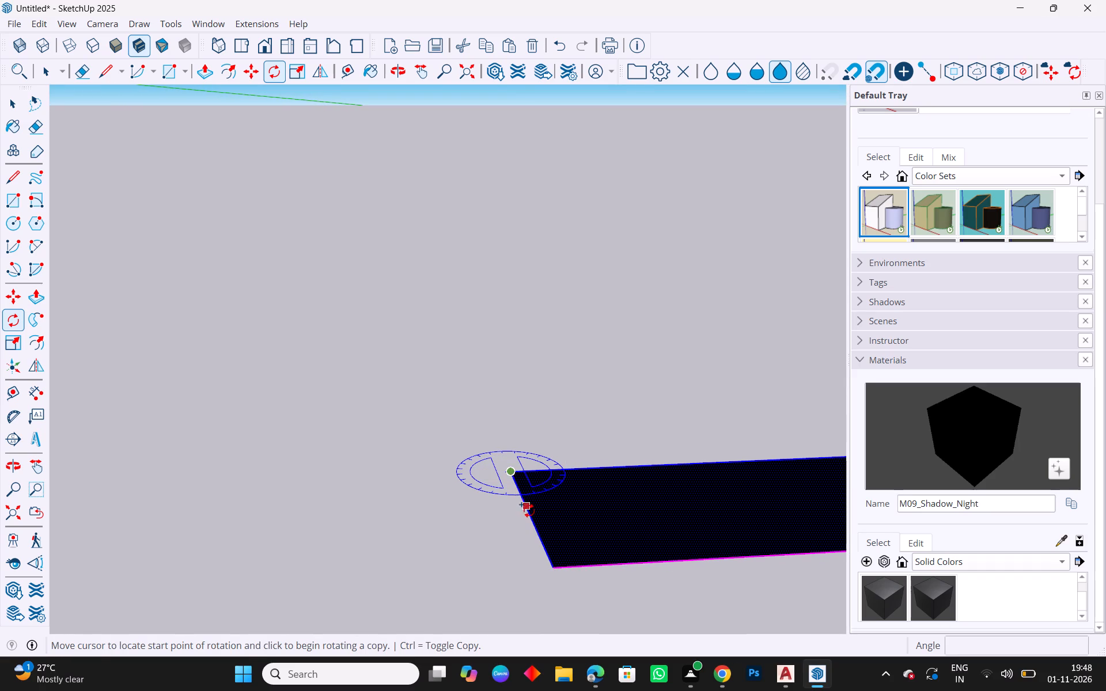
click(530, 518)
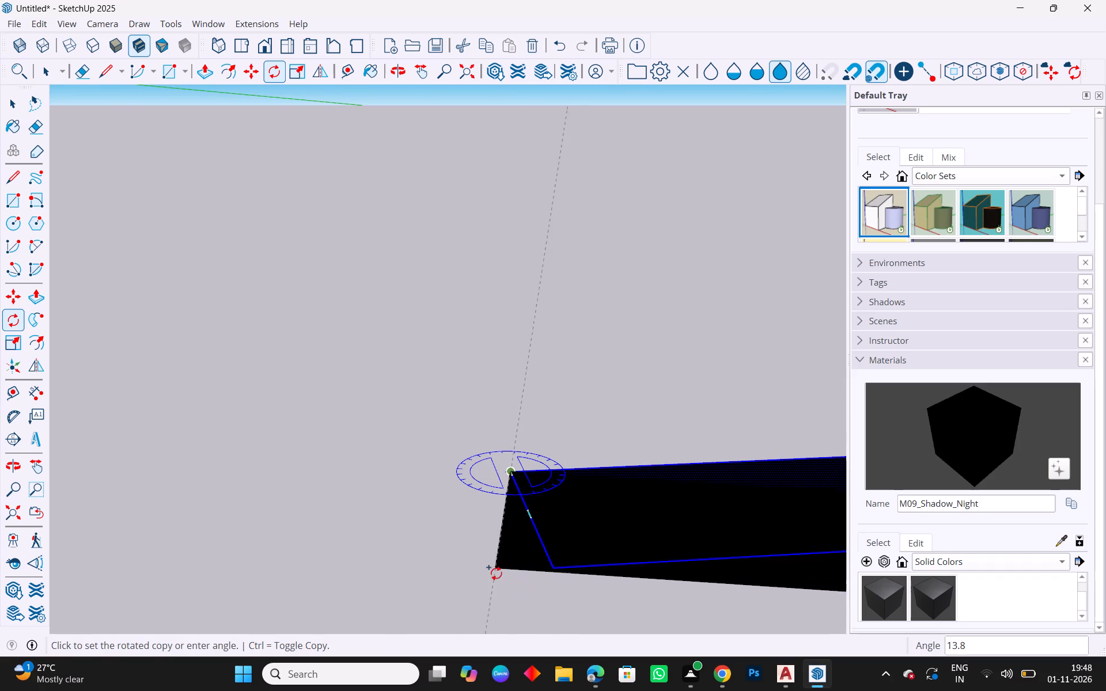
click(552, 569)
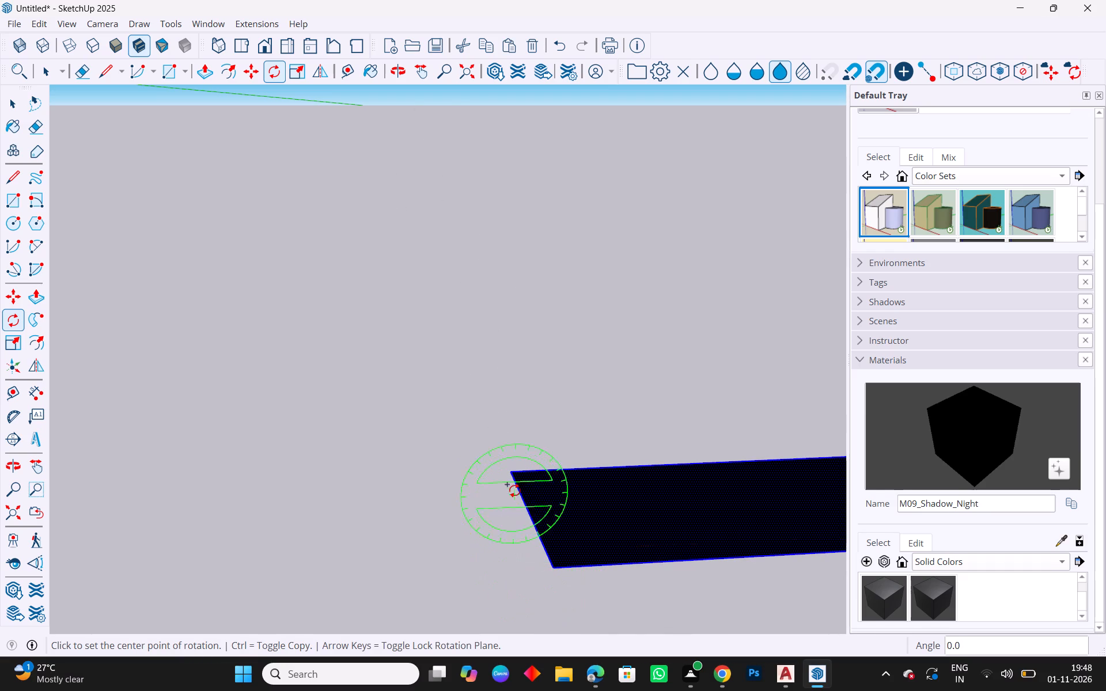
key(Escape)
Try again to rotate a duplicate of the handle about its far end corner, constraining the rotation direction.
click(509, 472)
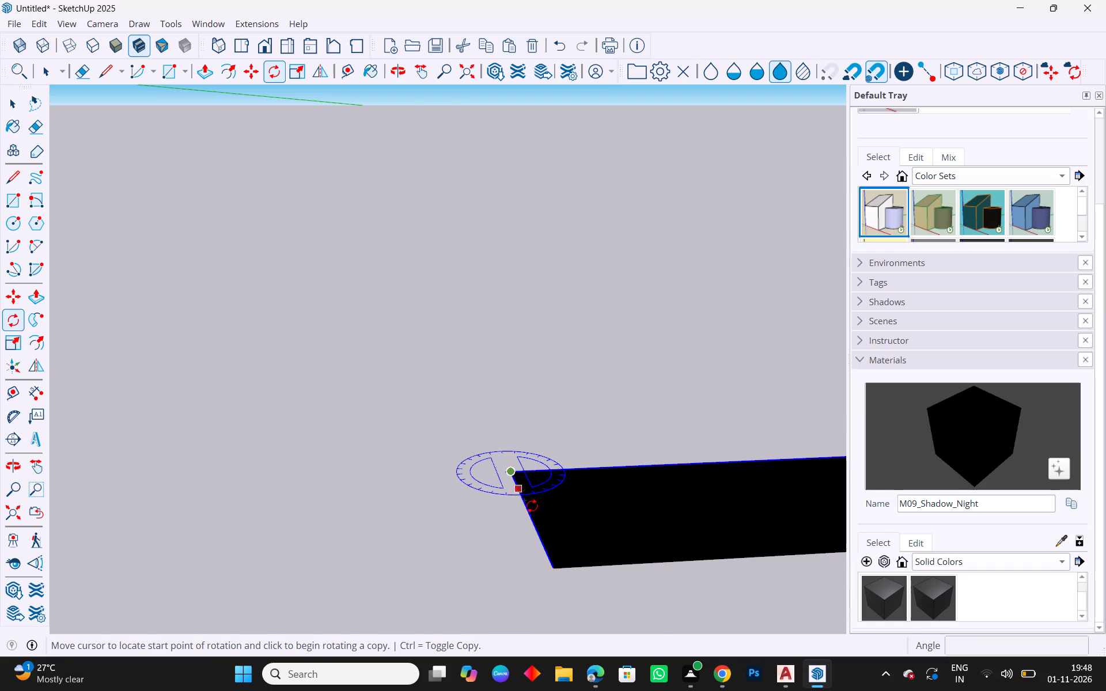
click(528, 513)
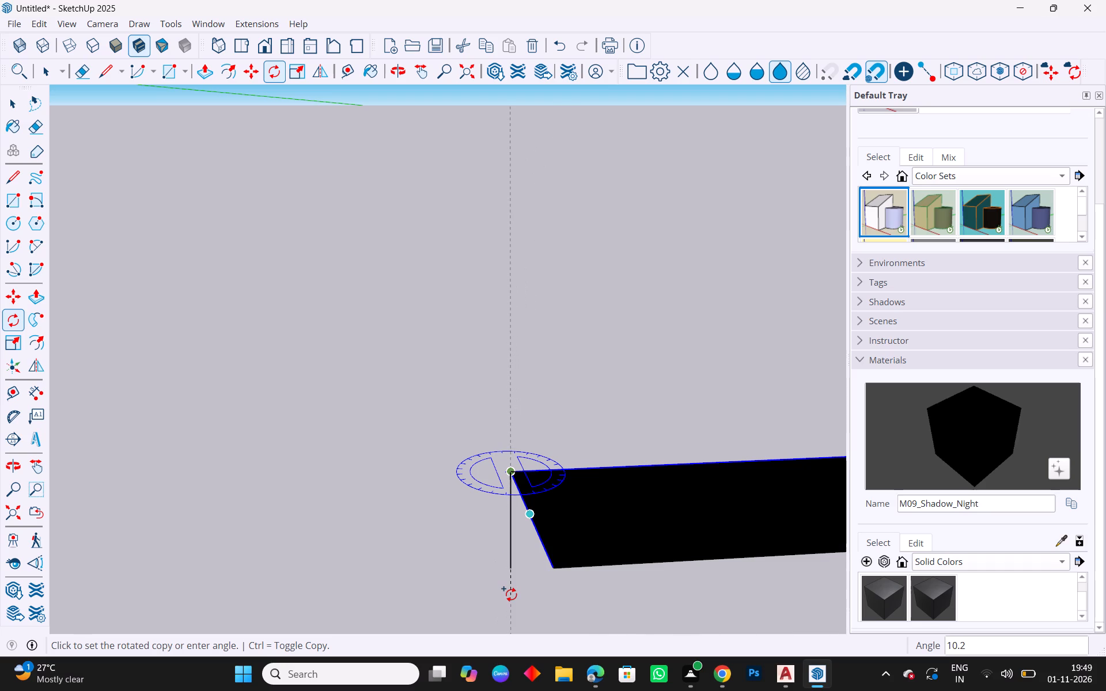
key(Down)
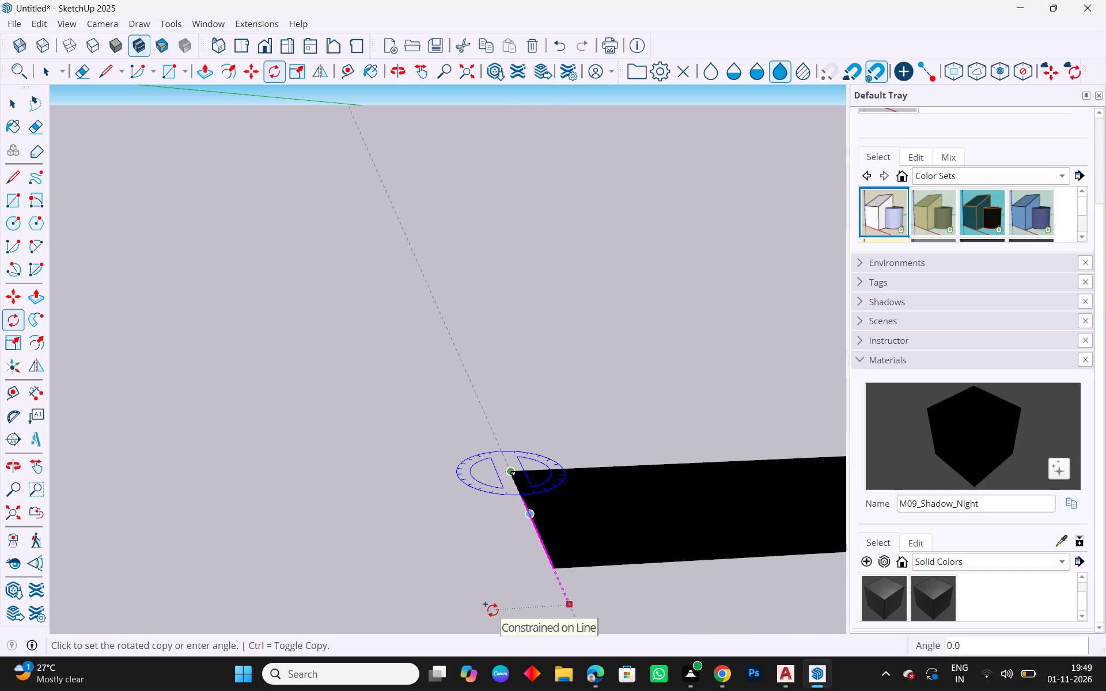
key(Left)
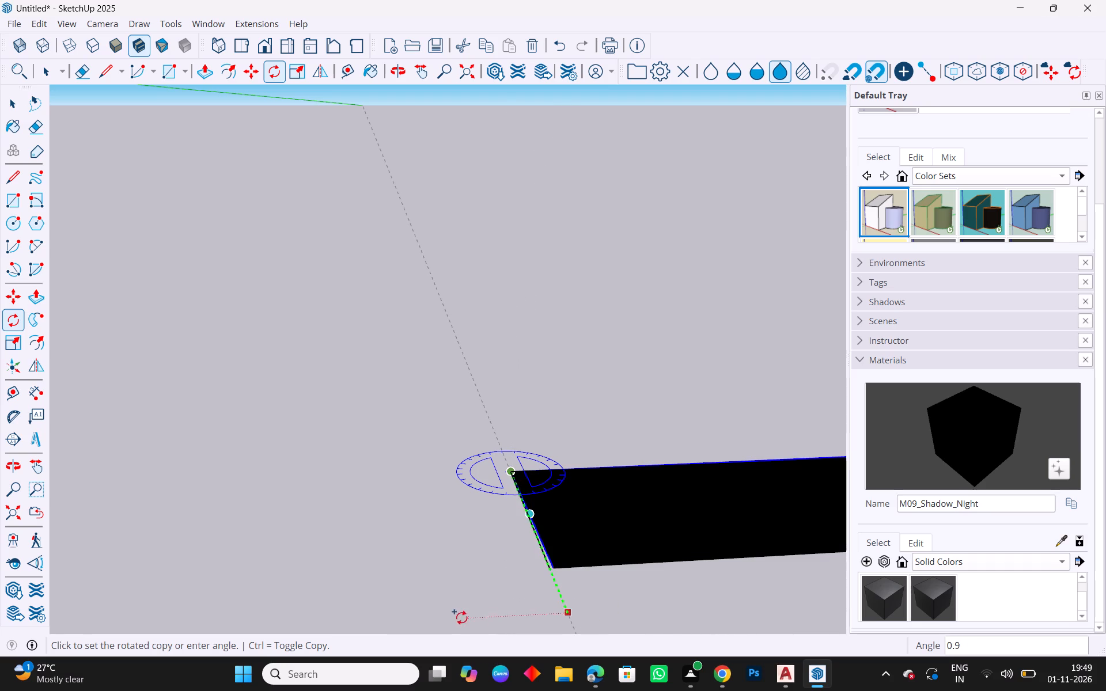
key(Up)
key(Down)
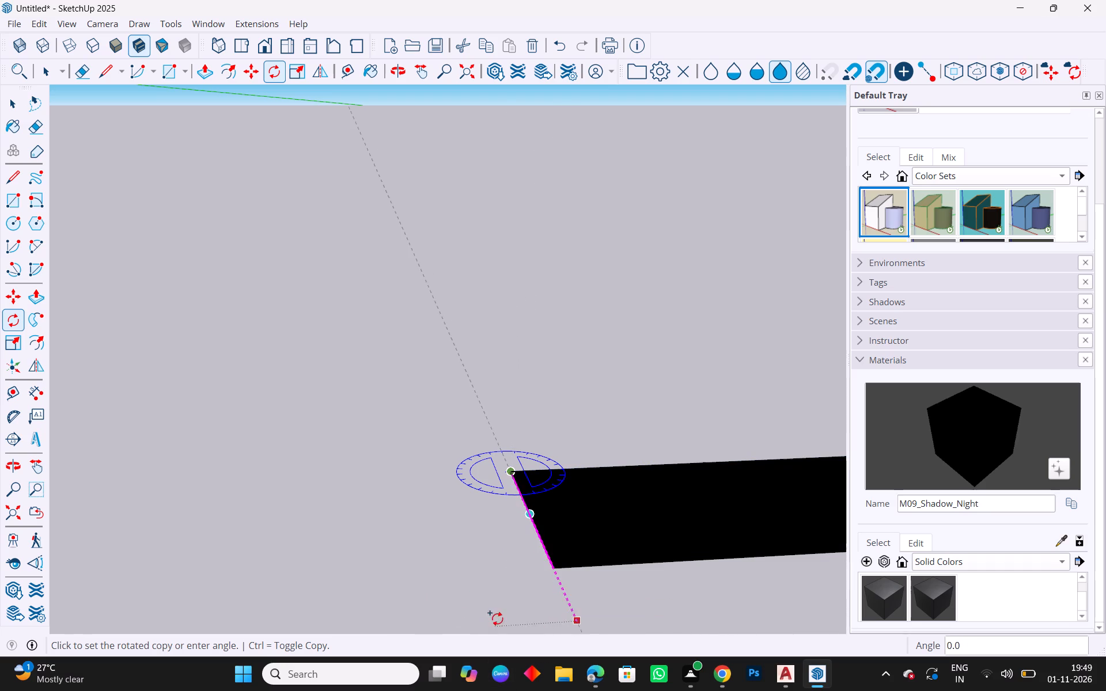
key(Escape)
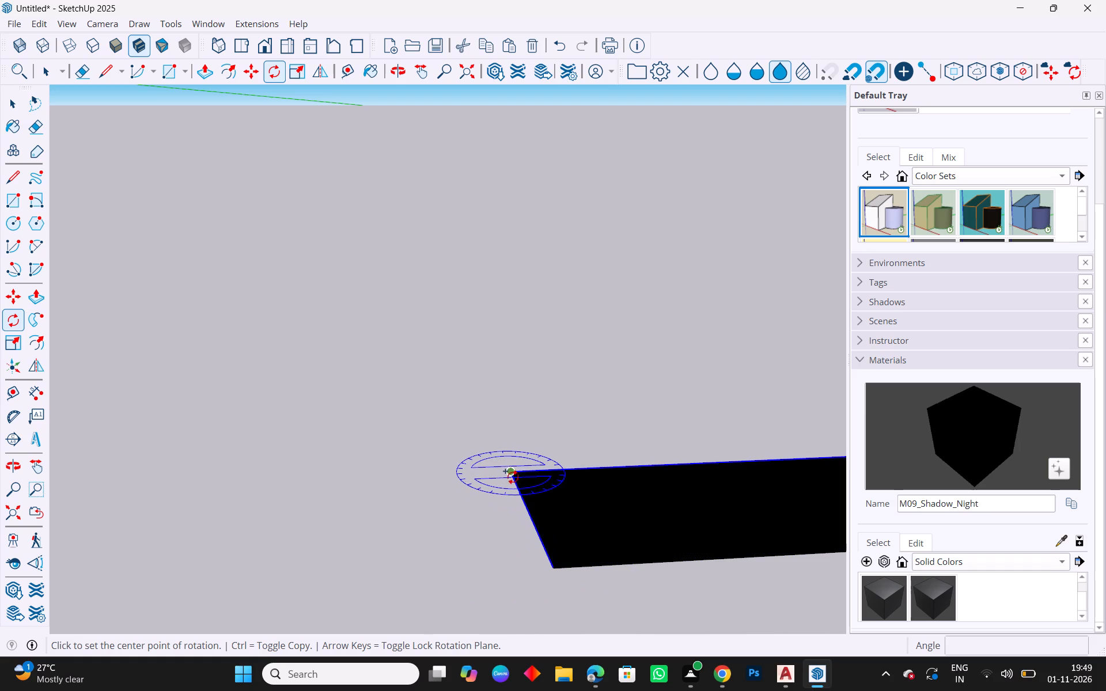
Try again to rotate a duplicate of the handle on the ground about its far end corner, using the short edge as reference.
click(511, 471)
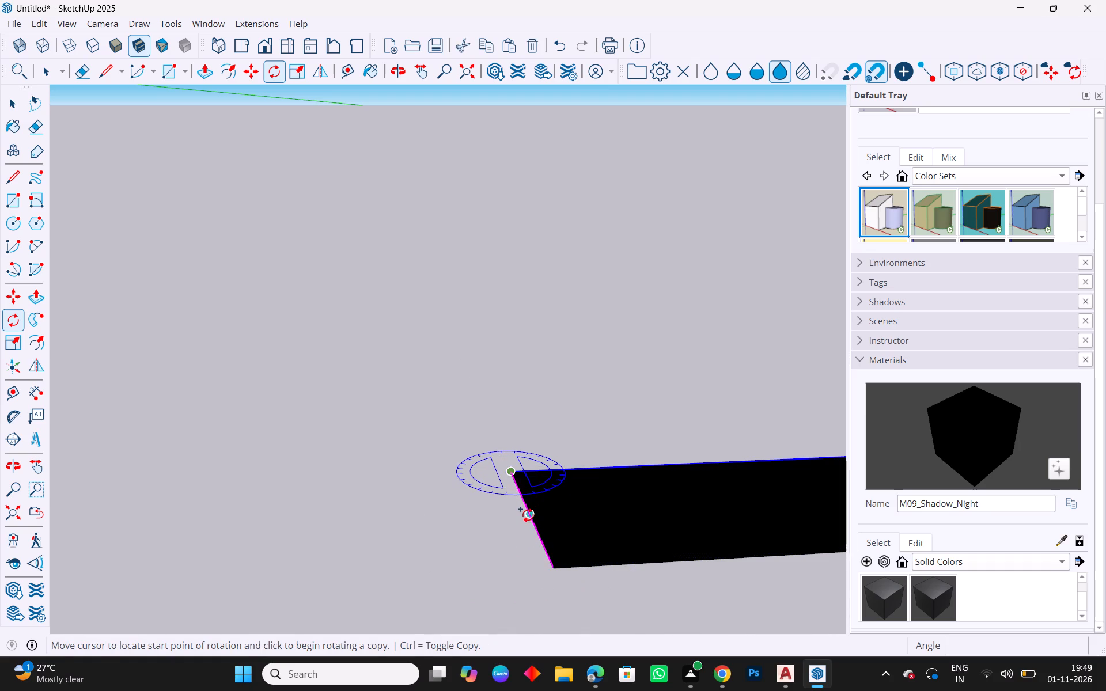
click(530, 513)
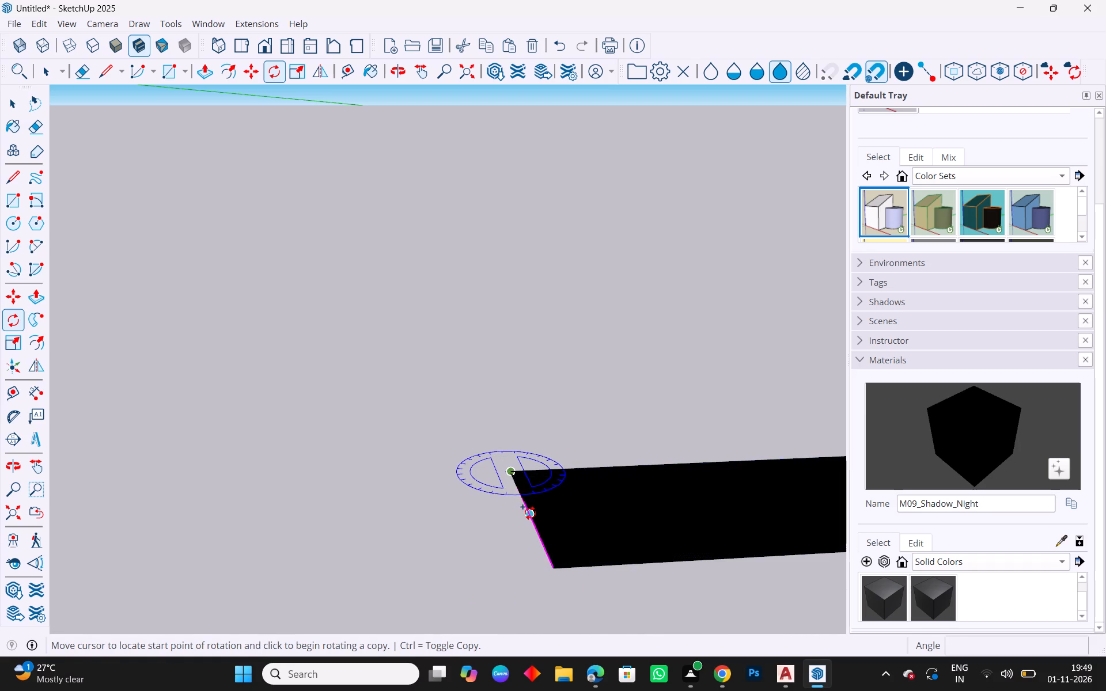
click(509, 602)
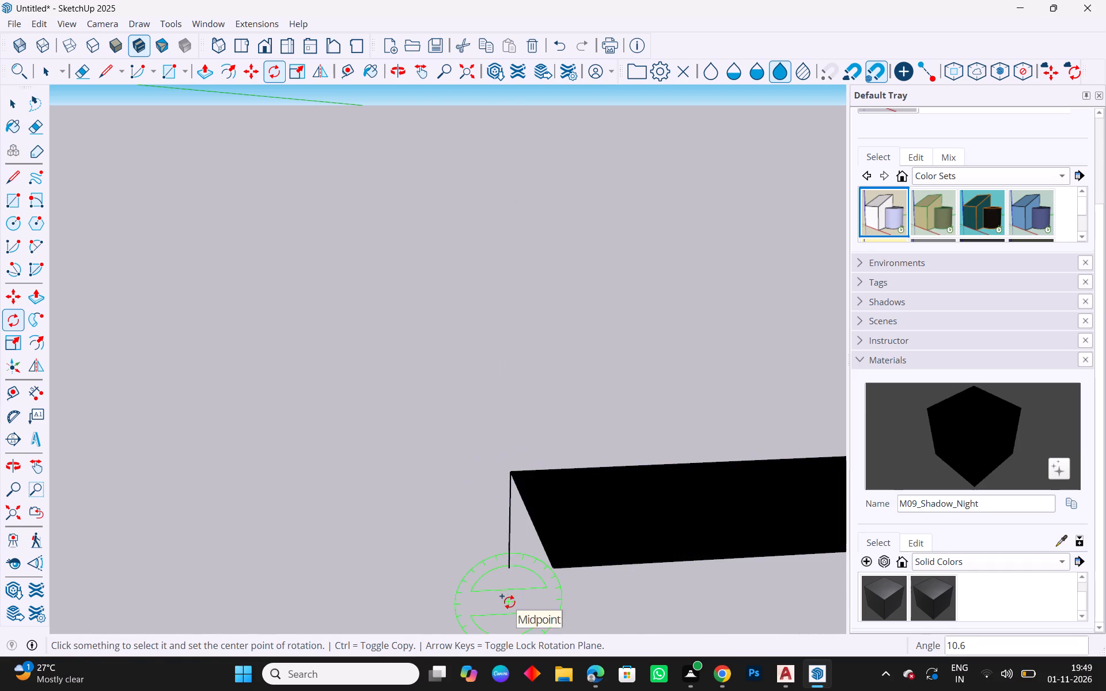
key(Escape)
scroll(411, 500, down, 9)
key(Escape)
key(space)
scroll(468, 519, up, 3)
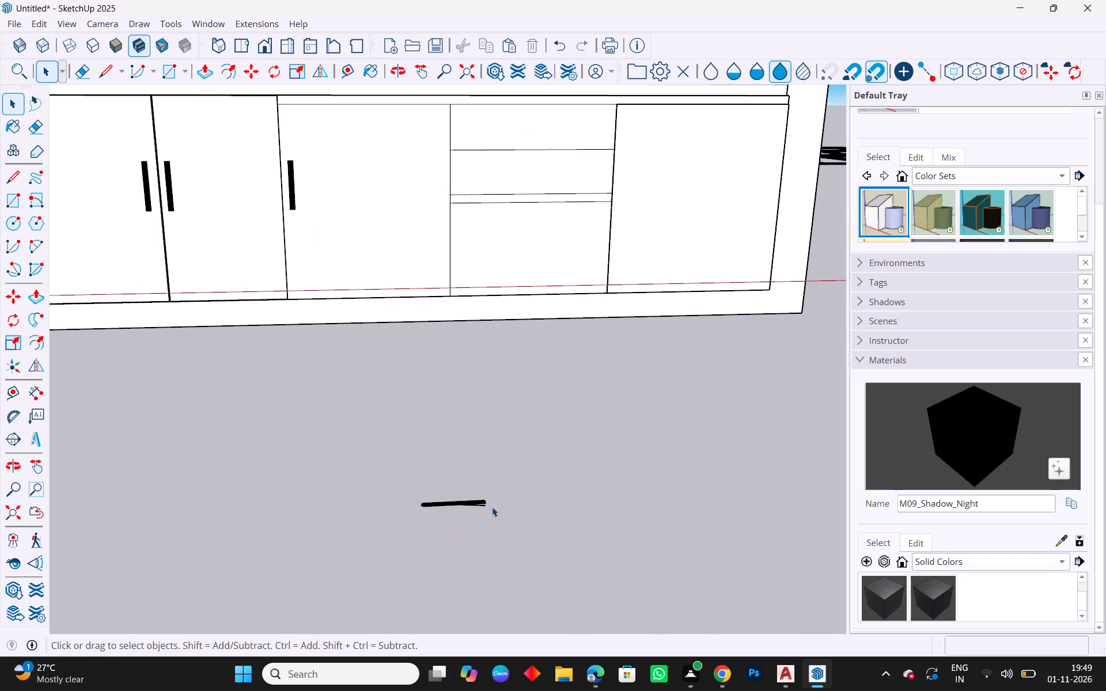
Delete all the handle copies lying on the ground in front of the base cabinets.
drag(529, 484, 401, 504)
key(Delete)
drag(511, 488, 426, 512)
drag(426, 512, 395, 516)
key(Delete)
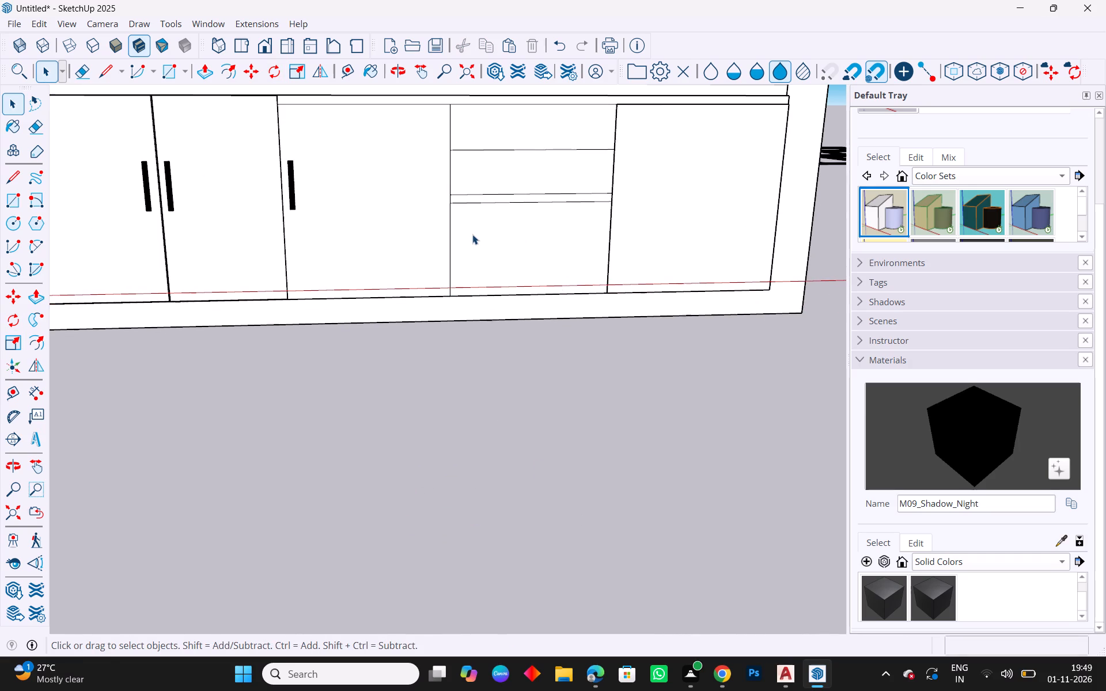
Draw a horizontal handle rectangle of about 0.139 m by 0.015 m, parallel to the cabinet front, on the top drawer front.
click(10, 200)
scroll(541, 130, up, 4)
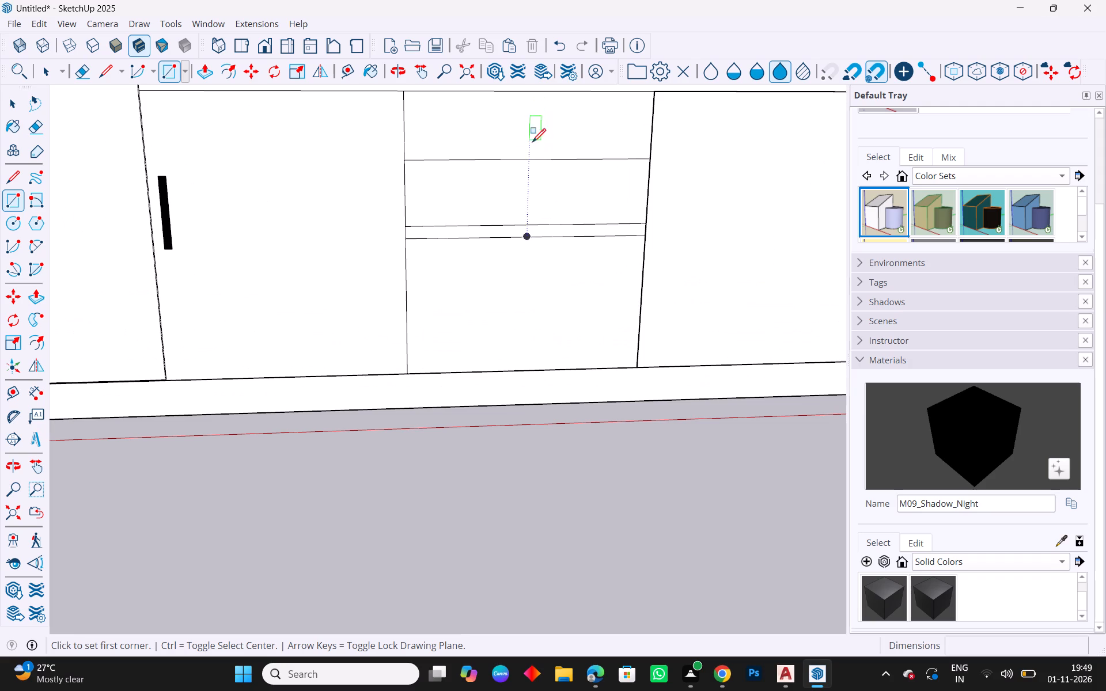
click(506, 116)
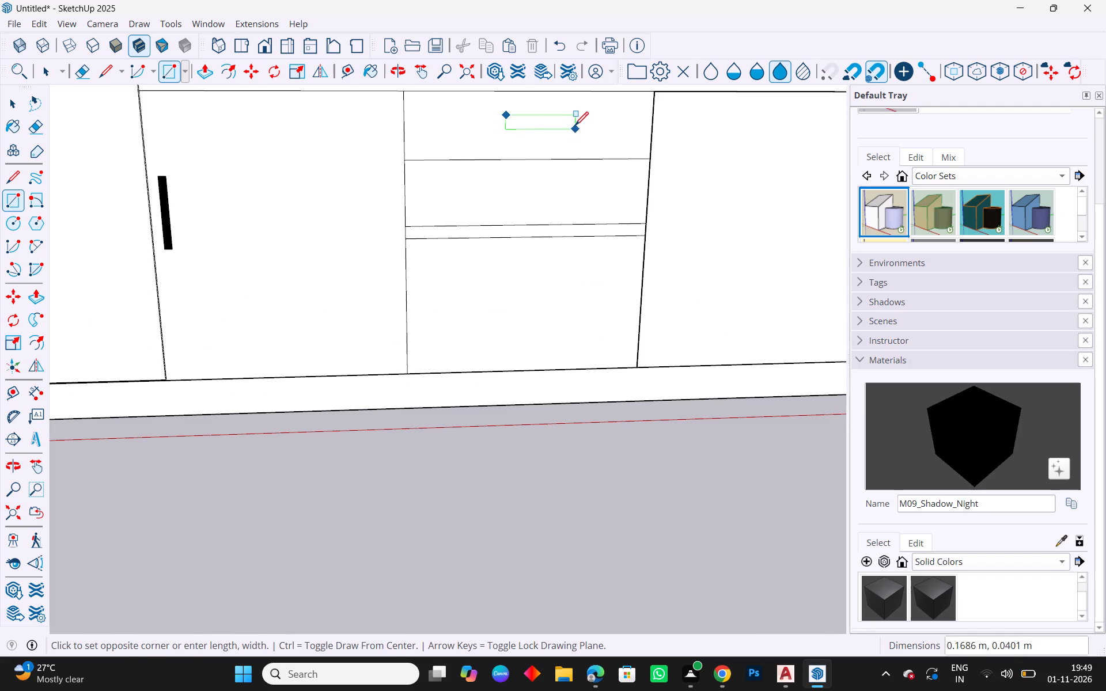
key(Left)
scroll(575, 127, up, 2)
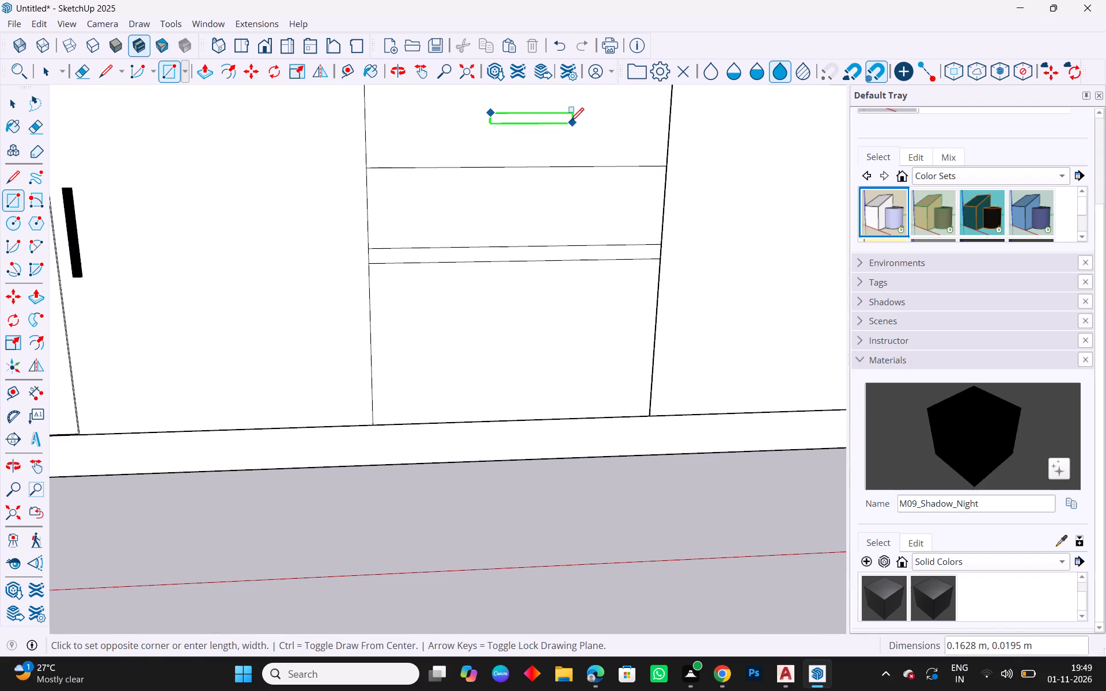
click(560, 122)
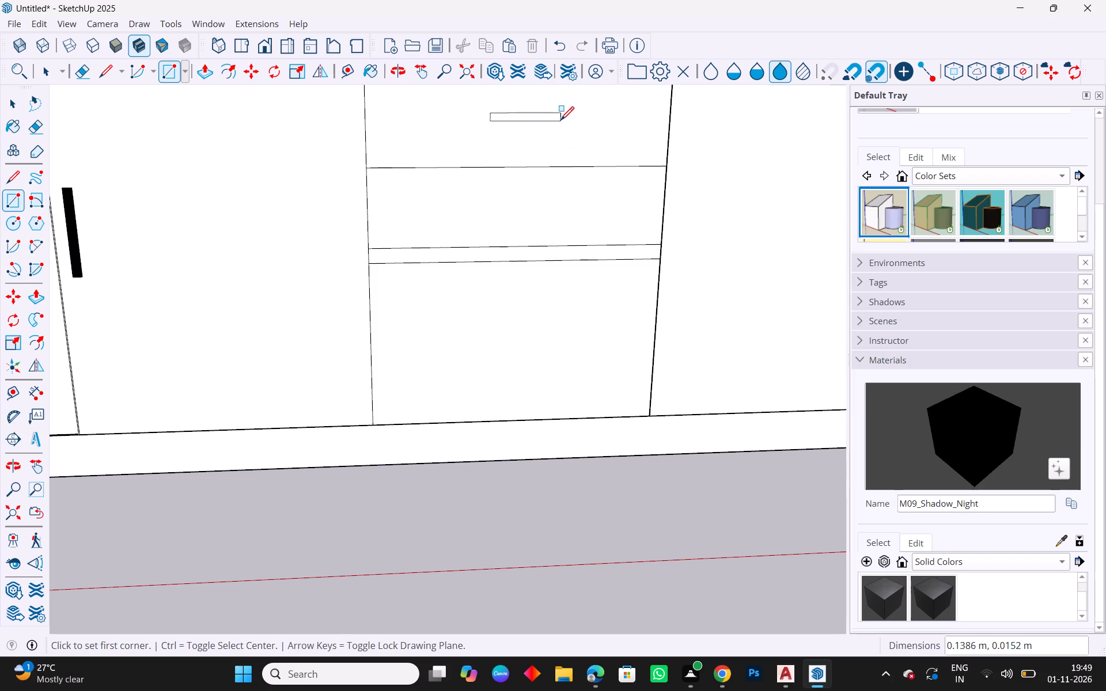
scroll(550, 183, down, 3)
key(Escape)
scroll(536, 142, up, 3)
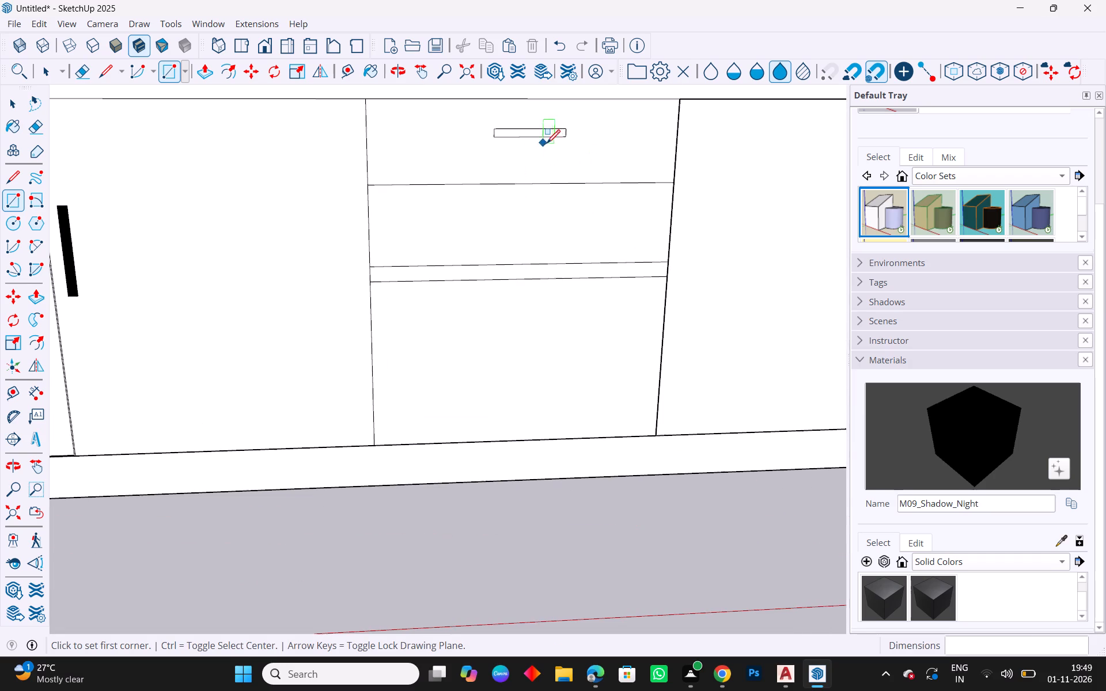
key(Escape)
key(space)
key(Escape)
Paint the handle rectangle on the top drawer front with the black M09_Shadow_Night material.
click(940, 600)
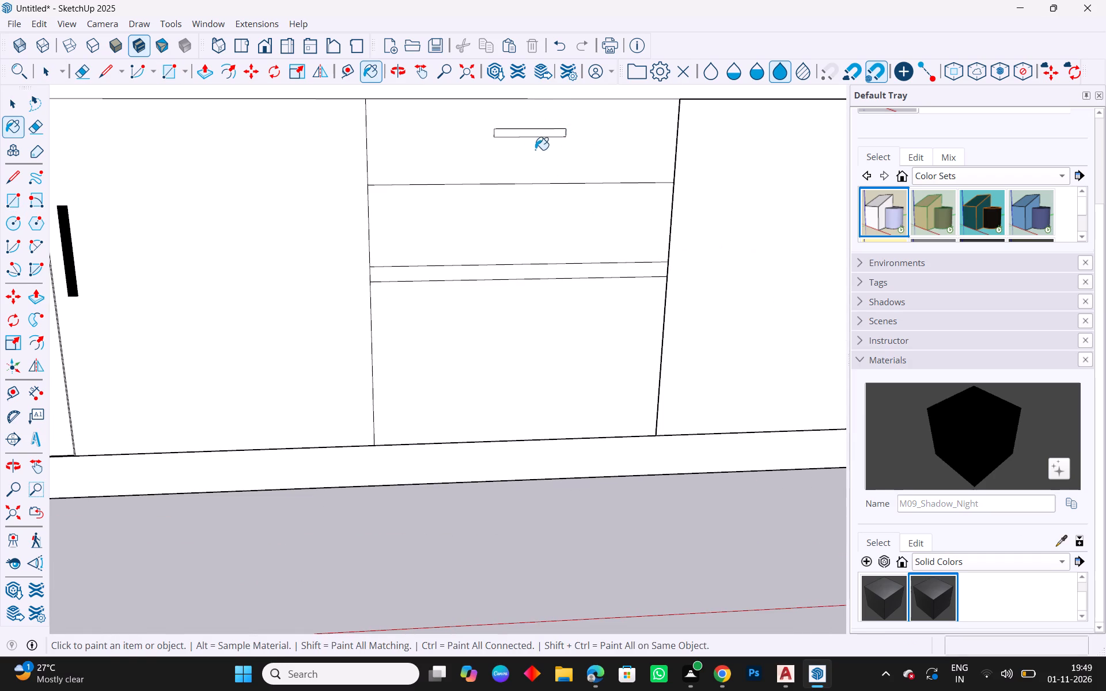
click(536, 135)
key(Escape)
key(space)
Copy the black handle face from the top drawer onto the middle drawer front, roughly below the original.
click(540, 135)
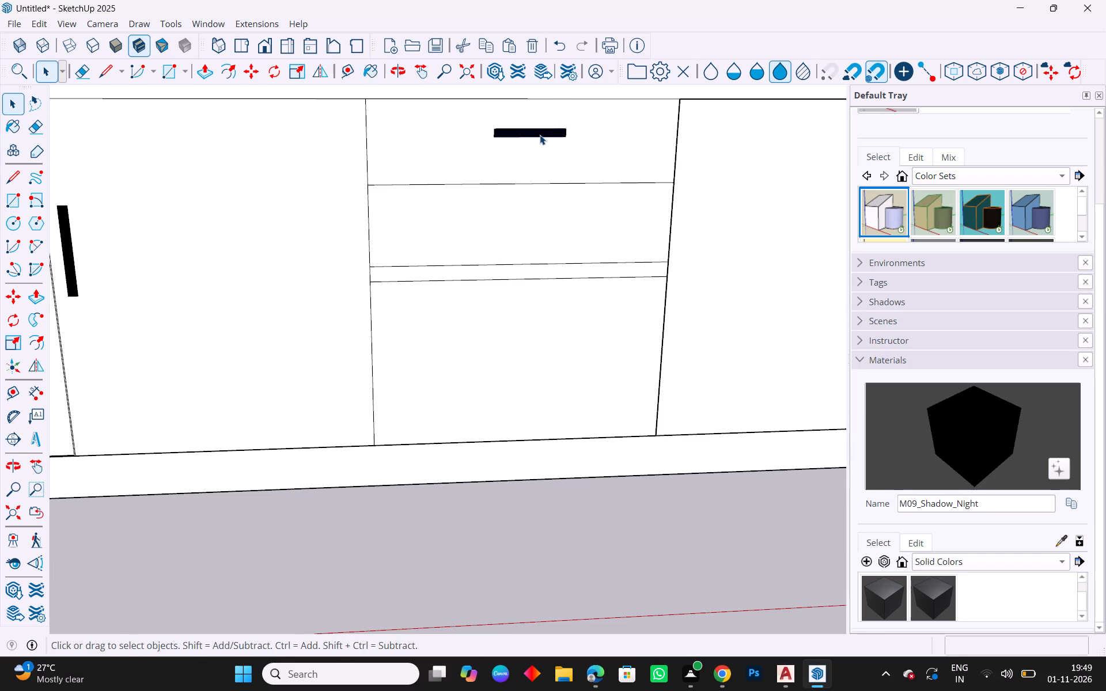
key(ctrl+c)
key(ctrl+v)
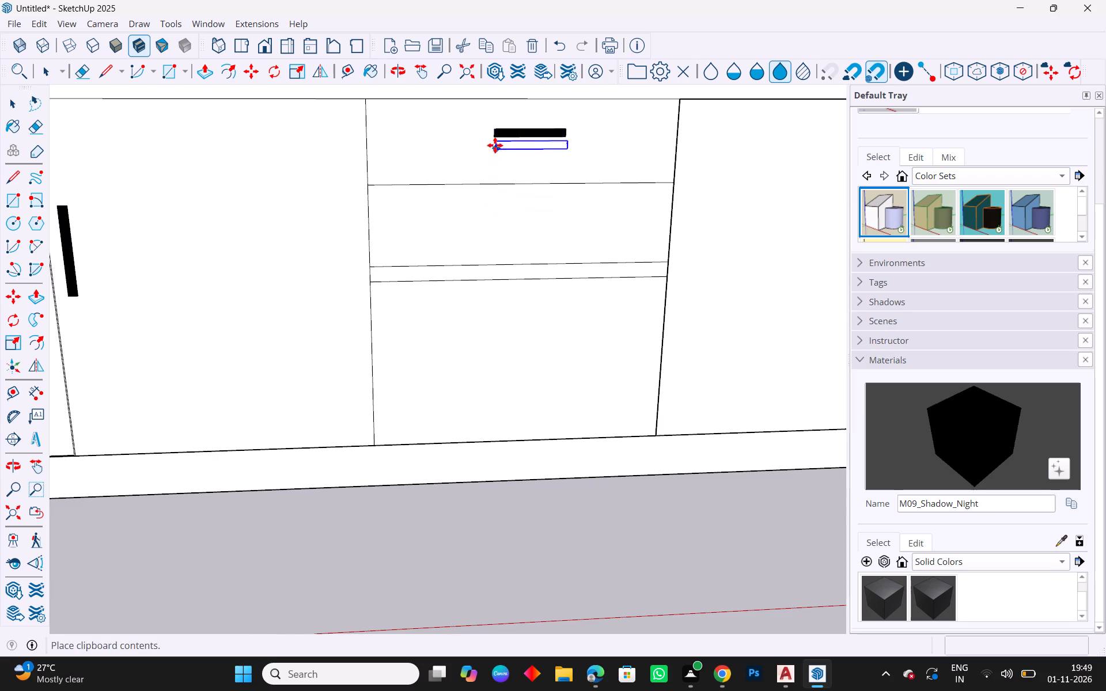
click(493, 217)
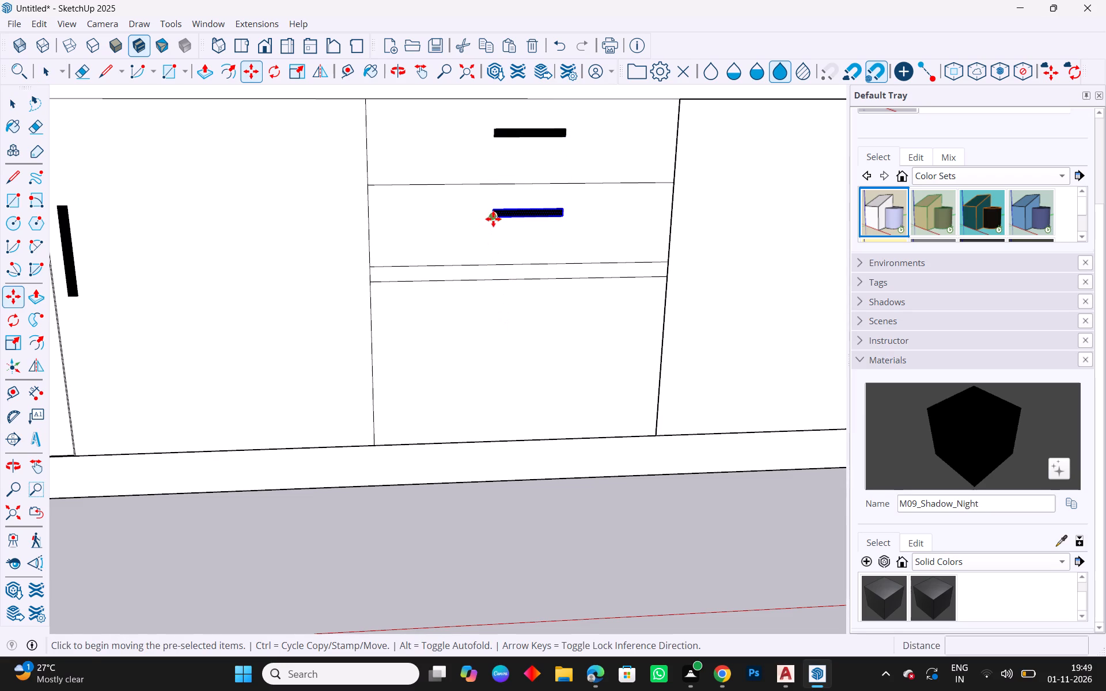
click(503, 334)
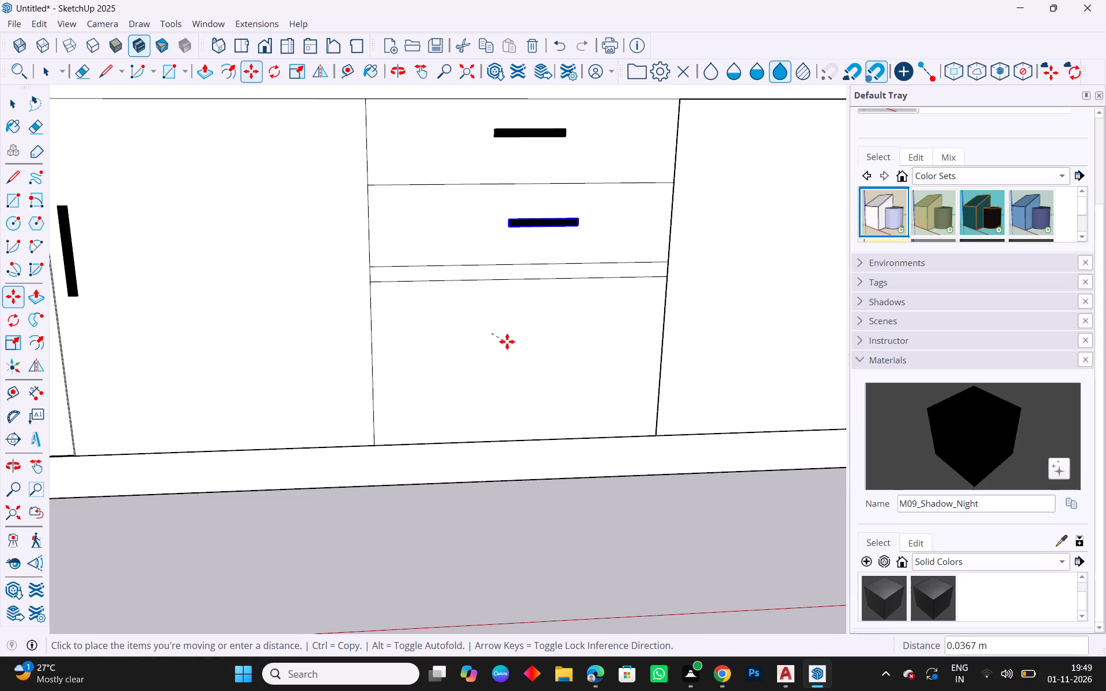
key(Escape)
Place another copy of the black handle on the bottom drawer front, aligned below the middle drawer's handle.
key(ctrl+v)
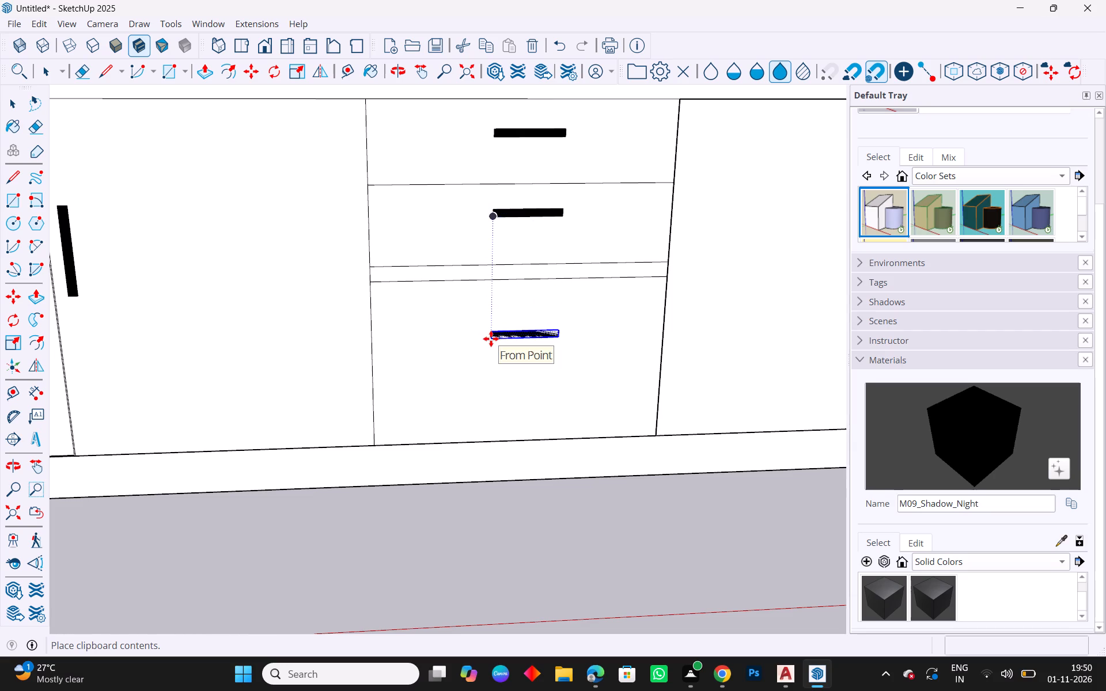
click(493, 335)
key(Escape)
scroll(406, 248, down, 3)
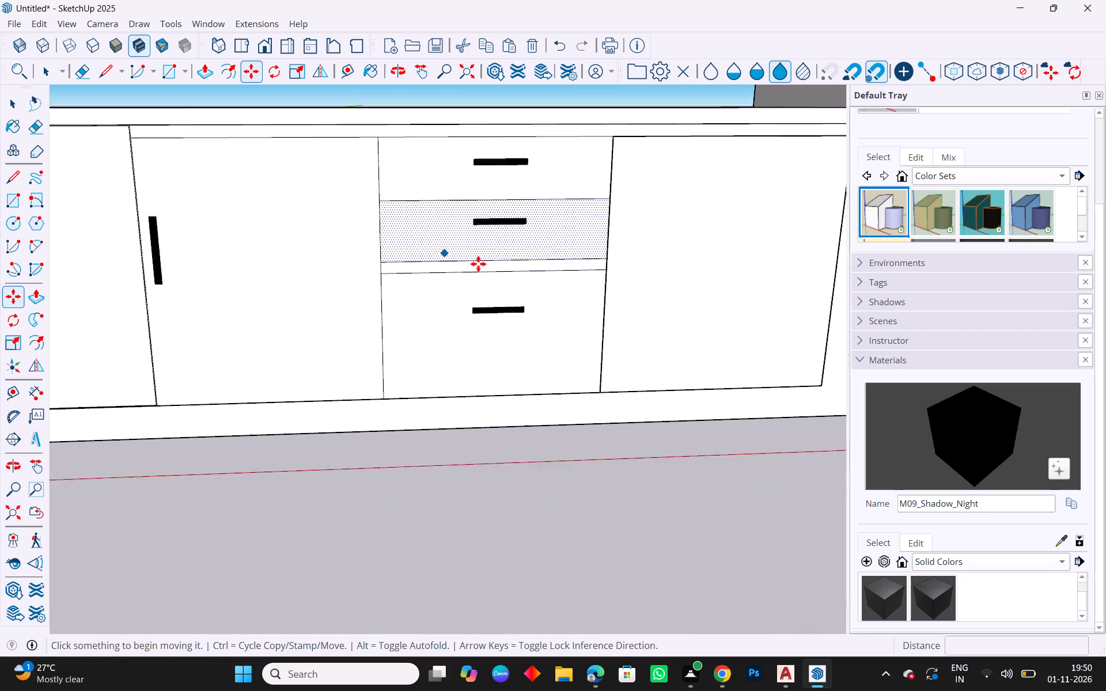
scroll(478, 264, down, 5)
middle_drag(738, 503, 690, 462)
key(Escape)
key(space)
scroll(554, 336, down, 2)
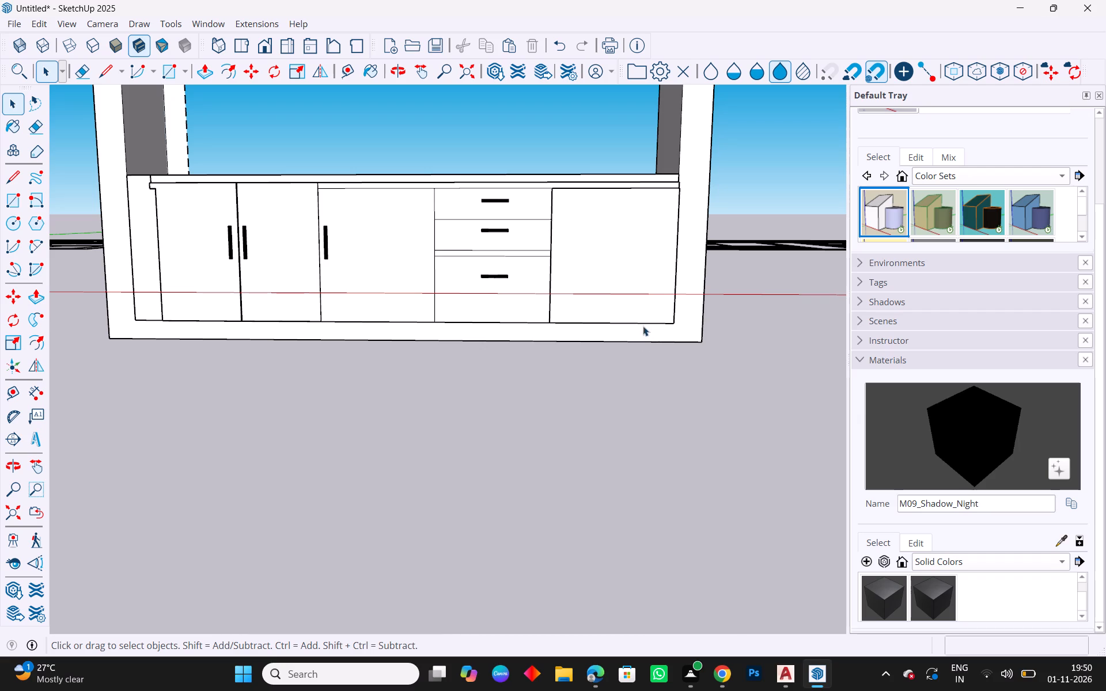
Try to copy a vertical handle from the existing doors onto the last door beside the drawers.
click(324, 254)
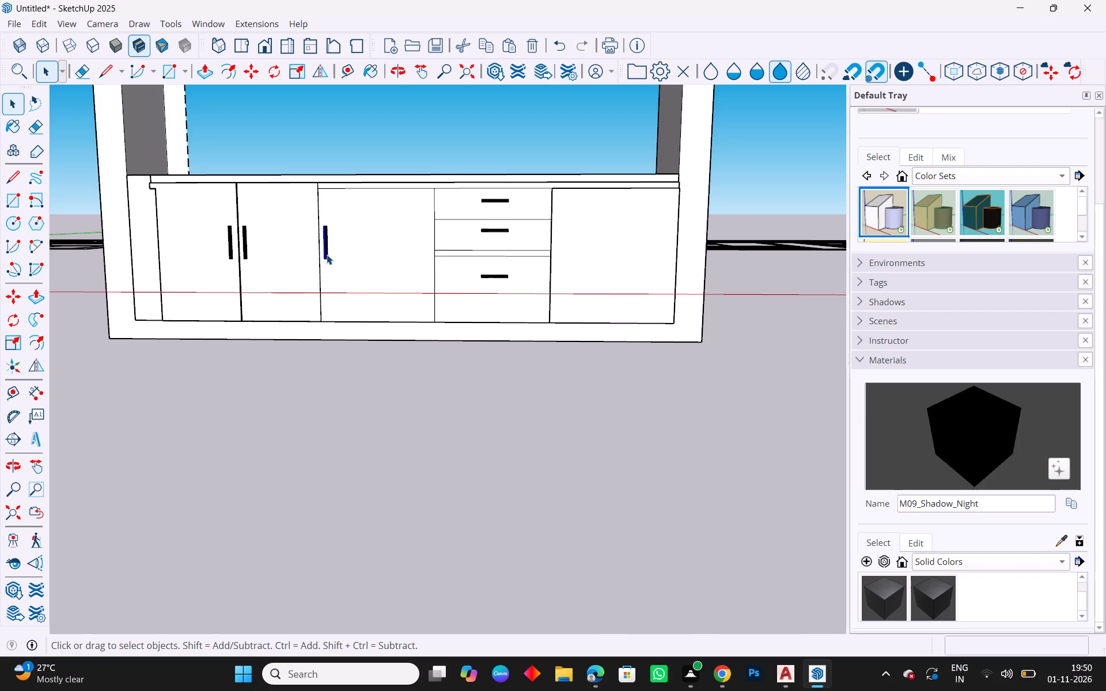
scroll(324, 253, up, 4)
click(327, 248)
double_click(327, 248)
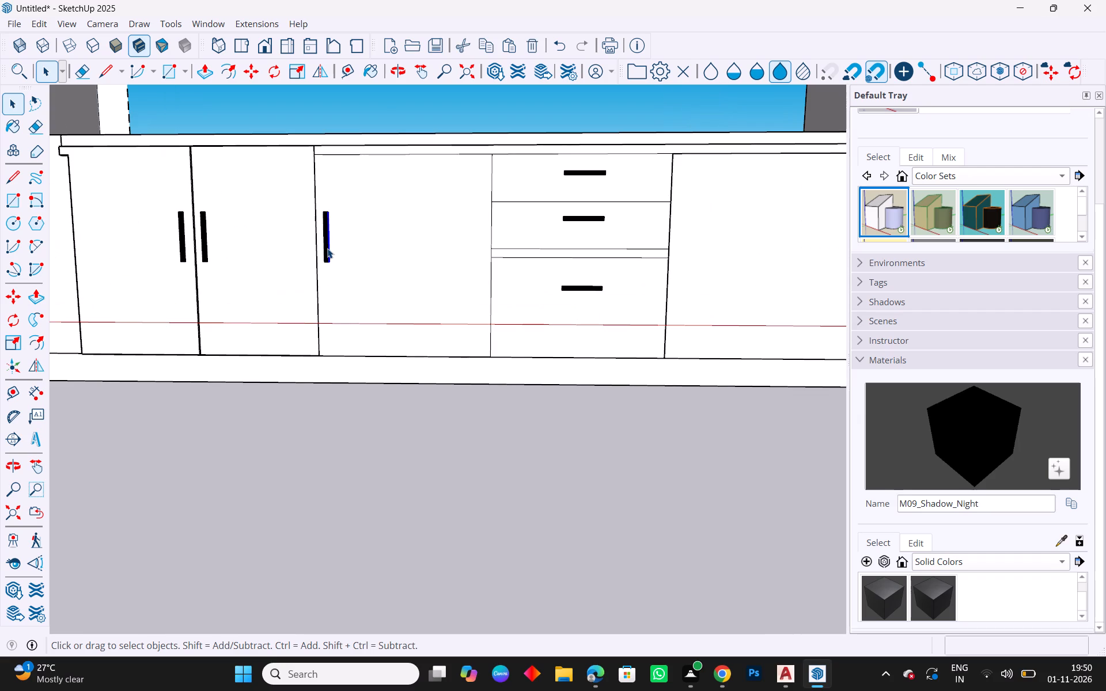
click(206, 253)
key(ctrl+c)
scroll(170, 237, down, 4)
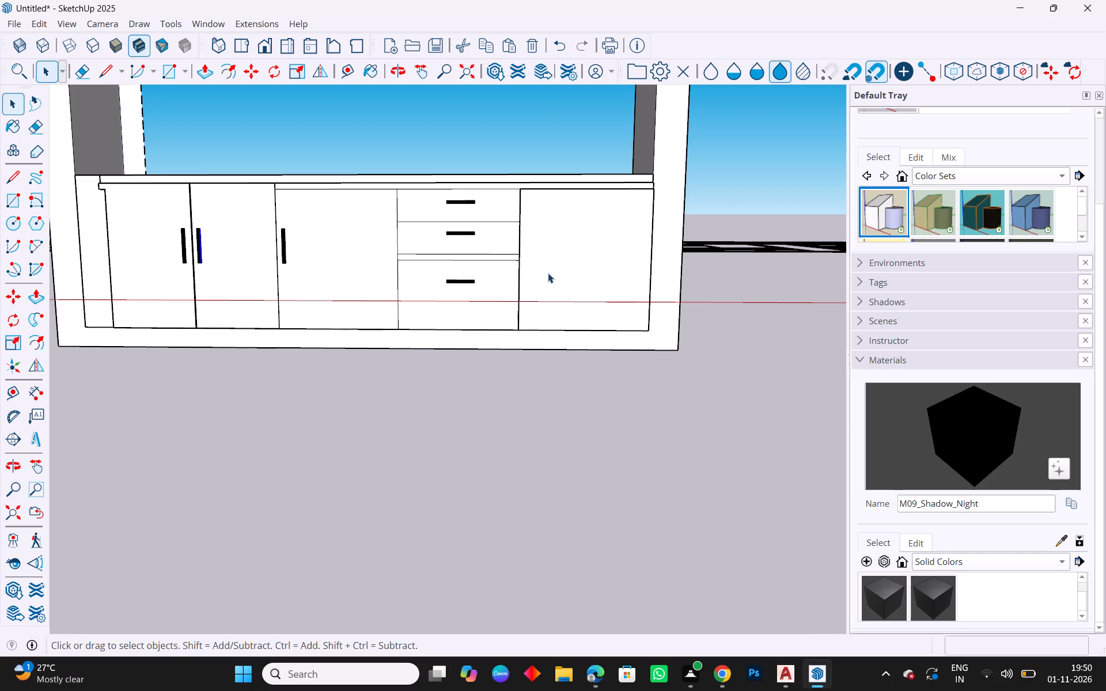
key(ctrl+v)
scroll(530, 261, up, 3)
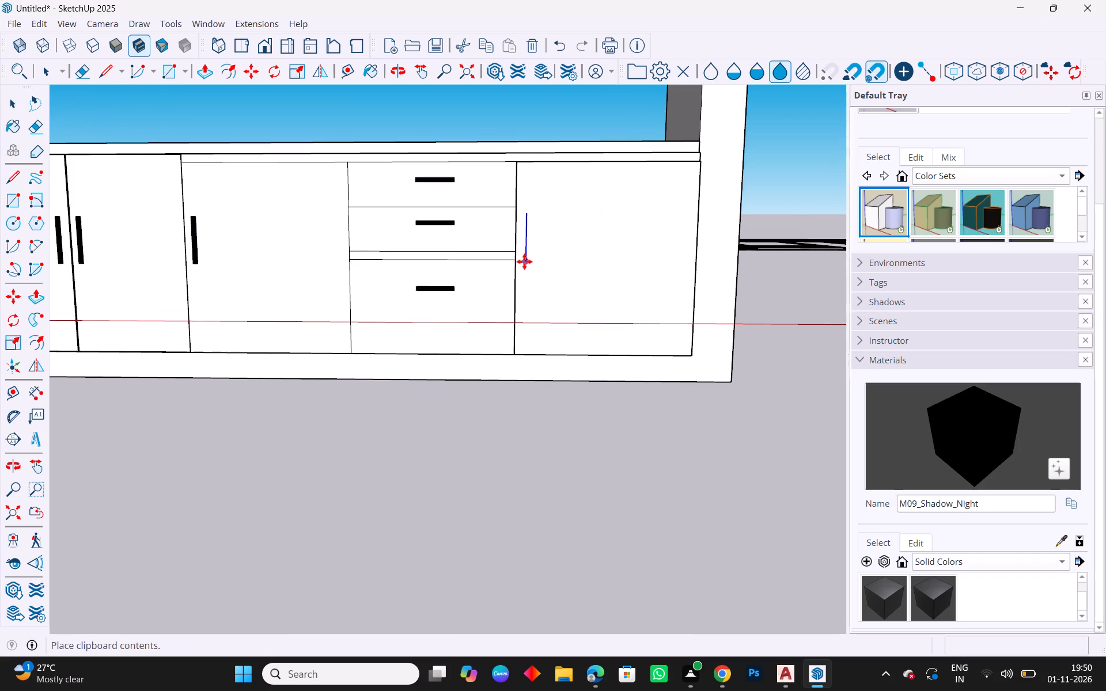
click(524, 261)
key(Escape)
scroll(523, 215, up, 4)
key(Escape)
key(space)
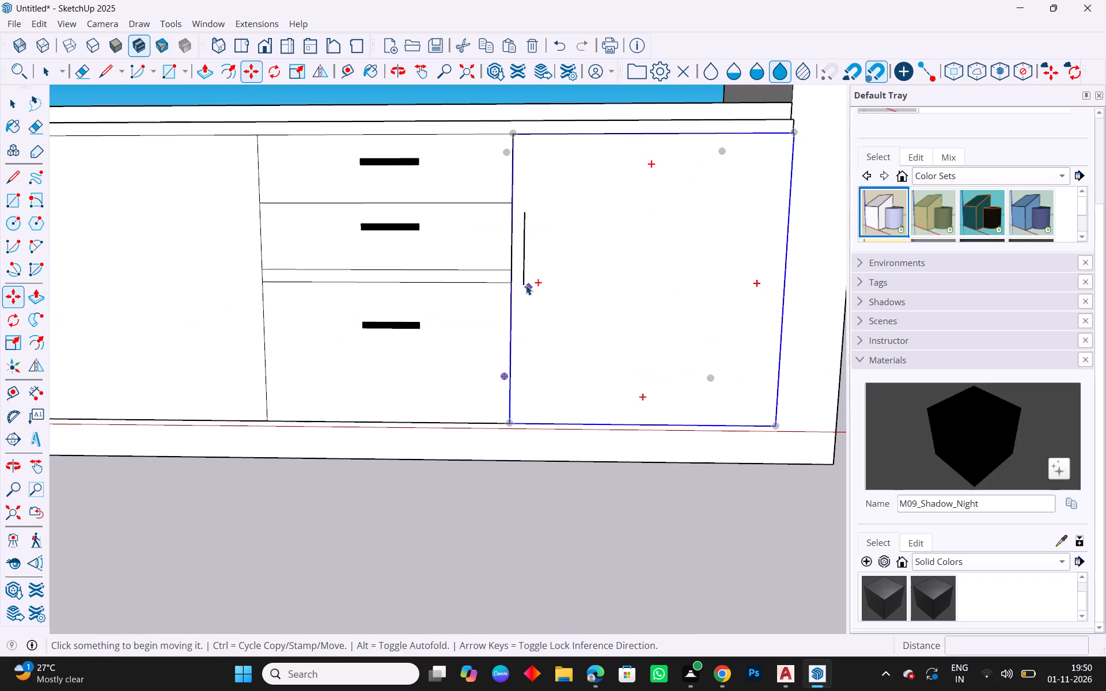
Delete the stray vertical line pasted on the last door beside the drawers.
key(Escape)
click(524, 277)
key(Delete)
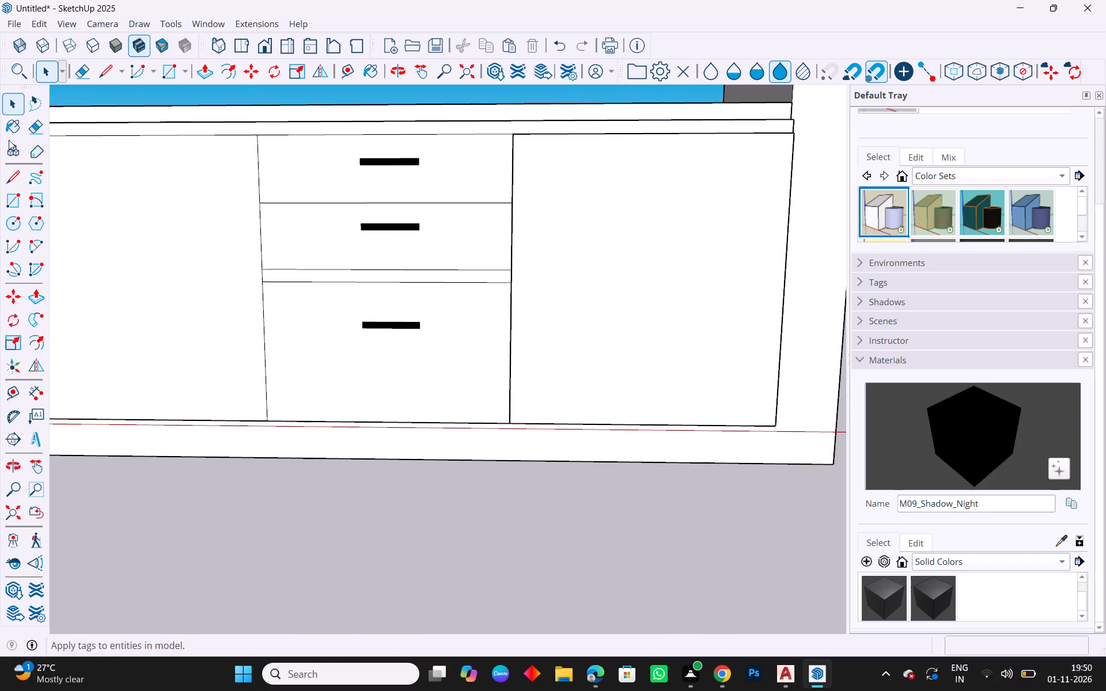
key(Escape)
Draw a narrow vertical handle rectangle on the last door, near its edge beside the drawers.
click(10, 202)
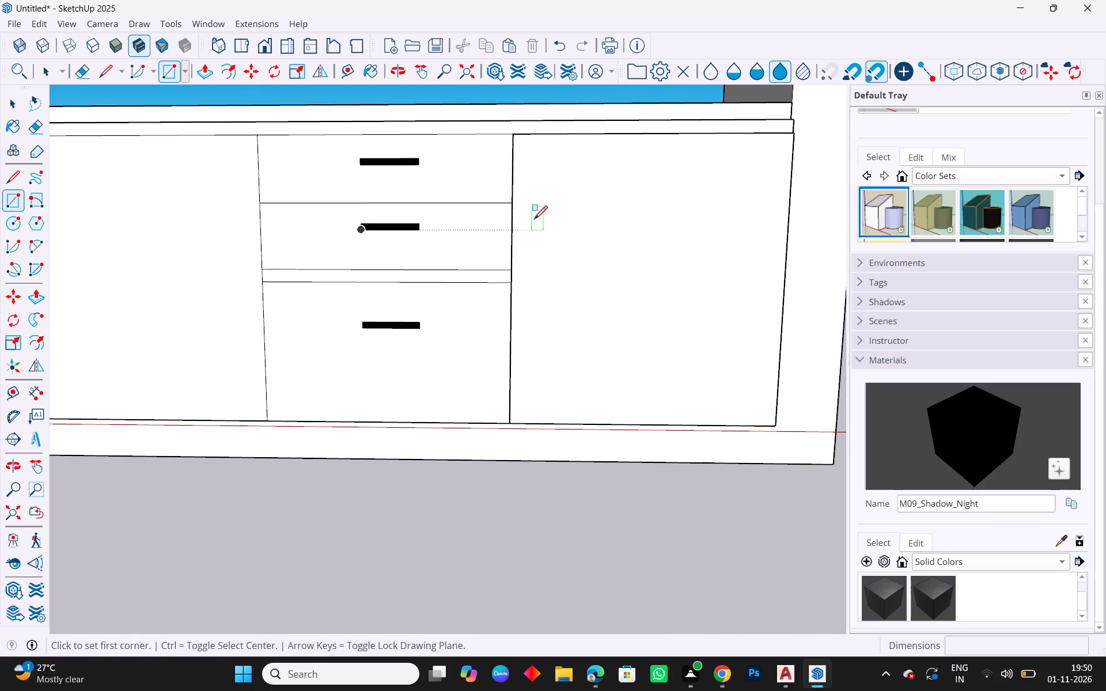
click(532, 228)
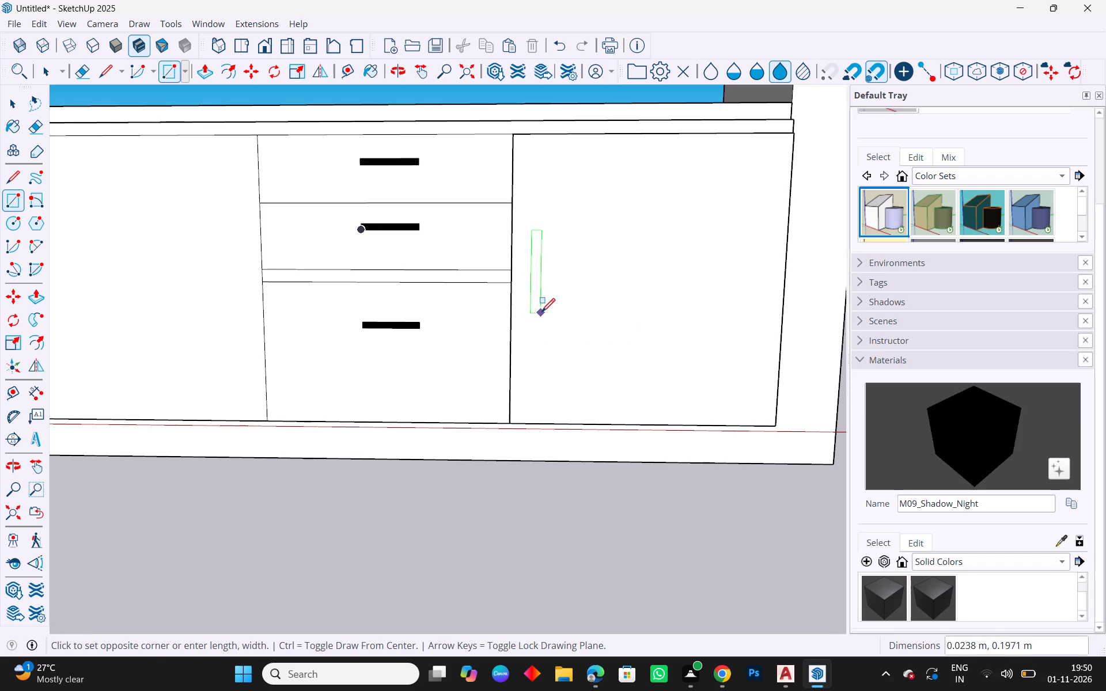
scroll(541, 313, up, 6)
click(535, 313)
key(Escape)
scroll(570, 301, down, 2)
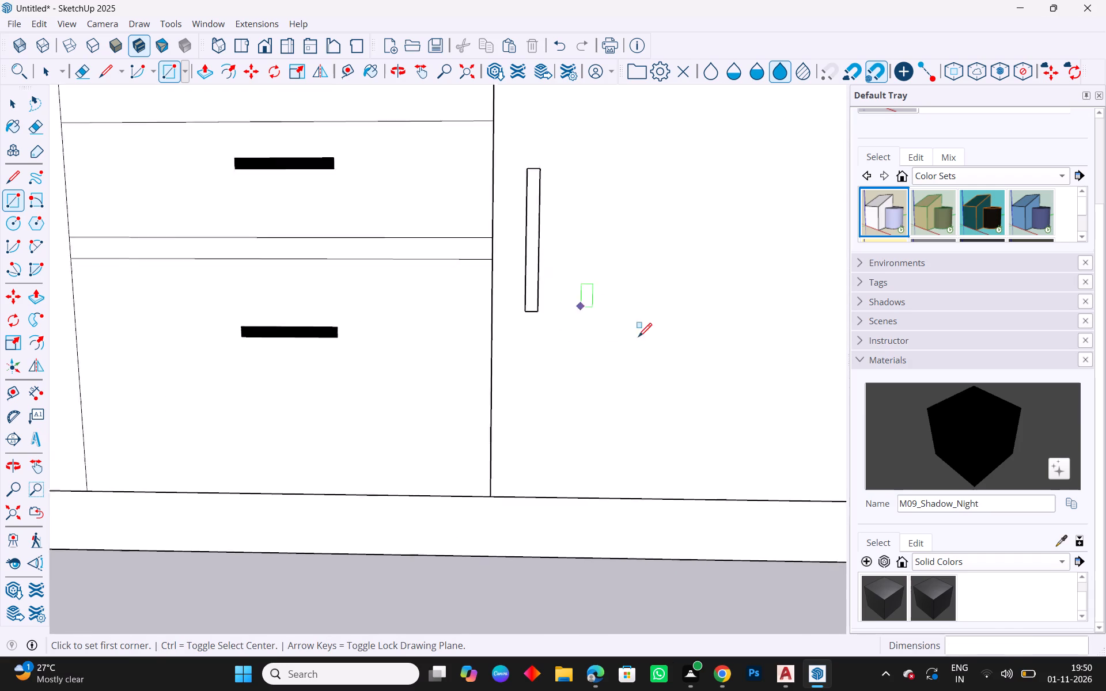
scroll(638, 338, down, 7)
key(Escape)
key(space)
Paint the vertical handle rectangle on the last door with the black M09_Shadow_Night material.
click(944, 444)
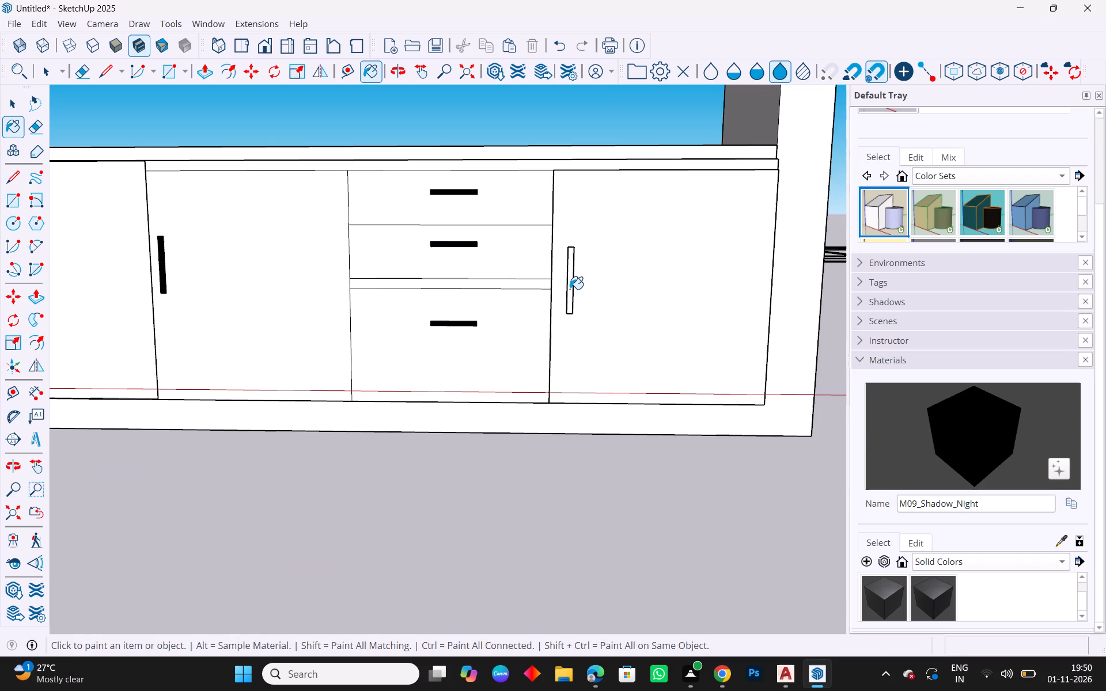
click(571, 288)
key(Escape)
scroll(635, 290, down, 8)
key(Escape)
key(space)
key(Escape)
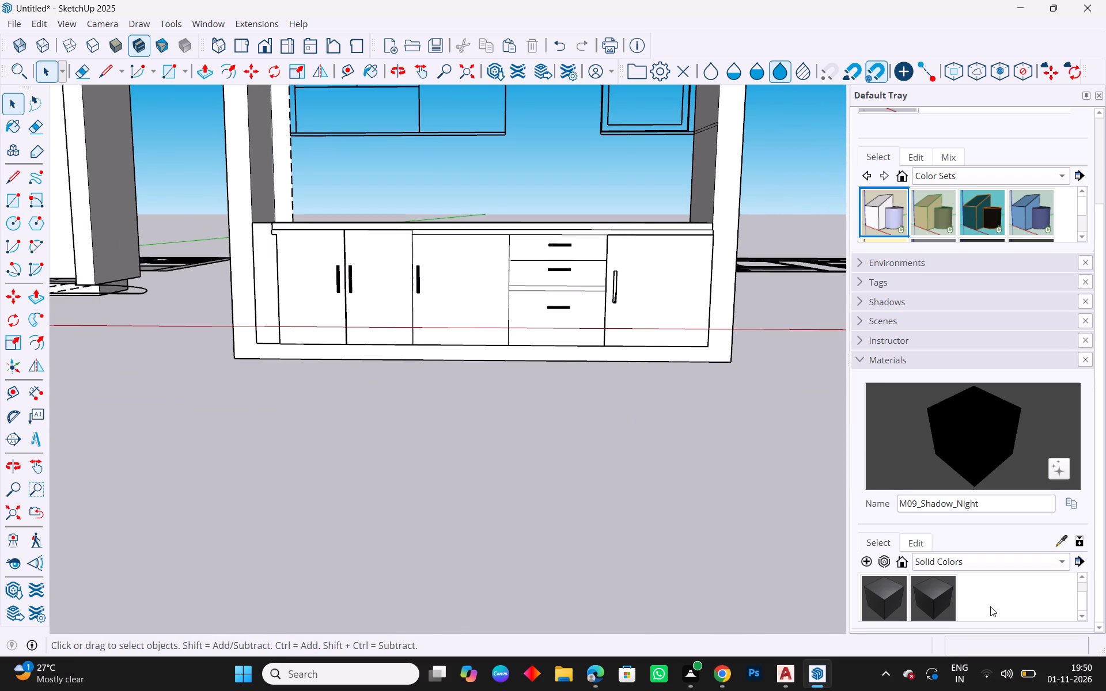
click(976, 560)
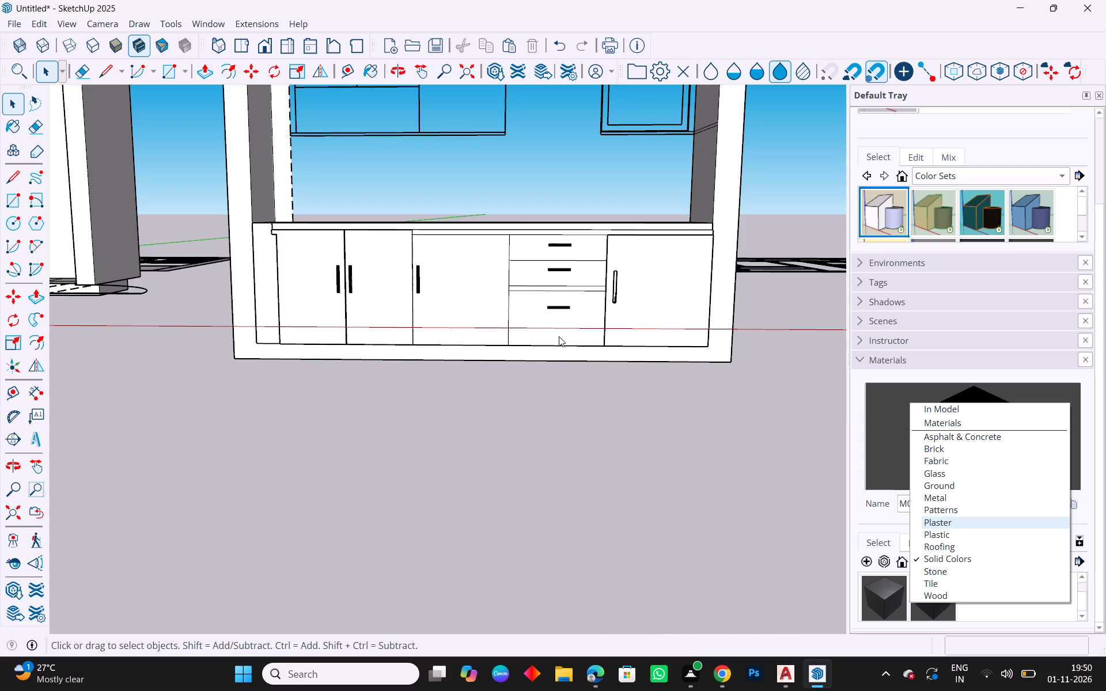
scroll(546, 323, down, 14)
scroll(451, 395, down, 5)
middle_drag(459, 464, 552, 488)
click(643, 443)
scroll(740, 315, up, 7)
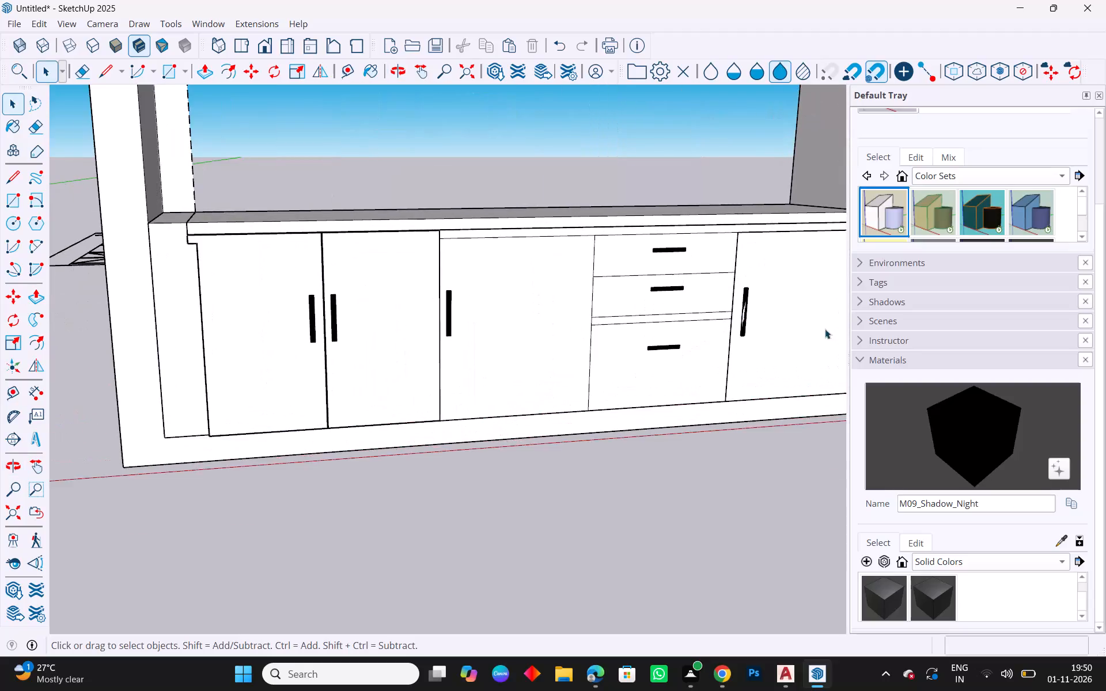
Delete the black face inside the vertical handle outline on the last door beside the drawers.
scroll(825, 329, up, 7)
middle_drag(717, 336, 582, 343)
key(Escape)
key(space)
scroll(654, 293, up, 4)
key(Escape)
scroll(654, 301, up, 5)
click(645, 356)
key(Delete)
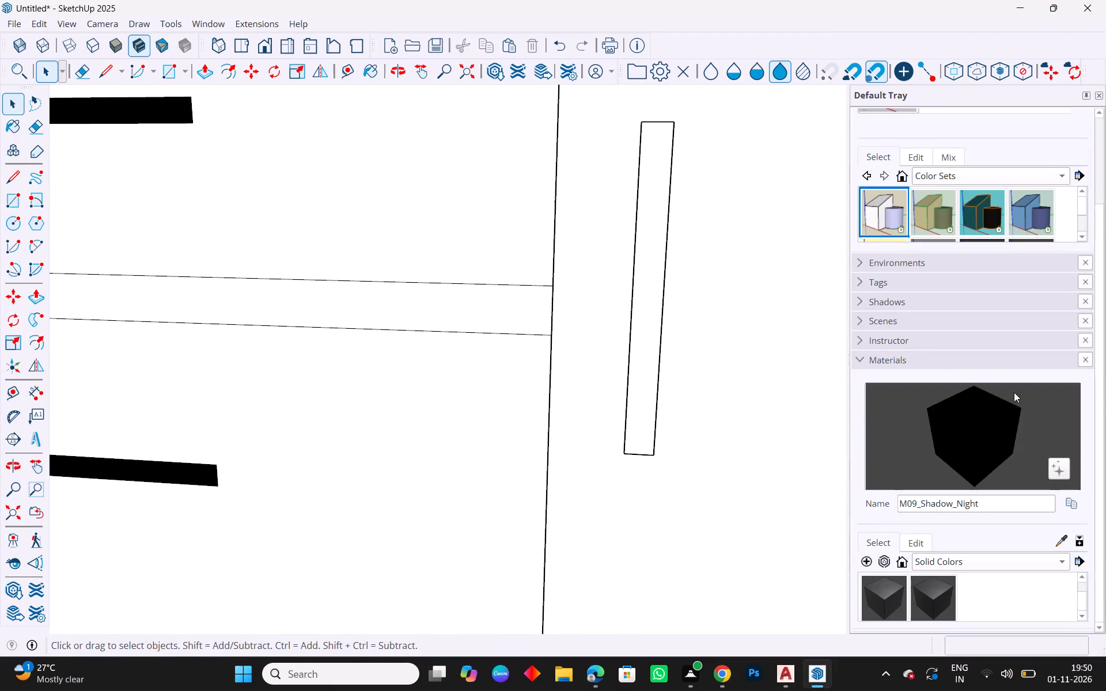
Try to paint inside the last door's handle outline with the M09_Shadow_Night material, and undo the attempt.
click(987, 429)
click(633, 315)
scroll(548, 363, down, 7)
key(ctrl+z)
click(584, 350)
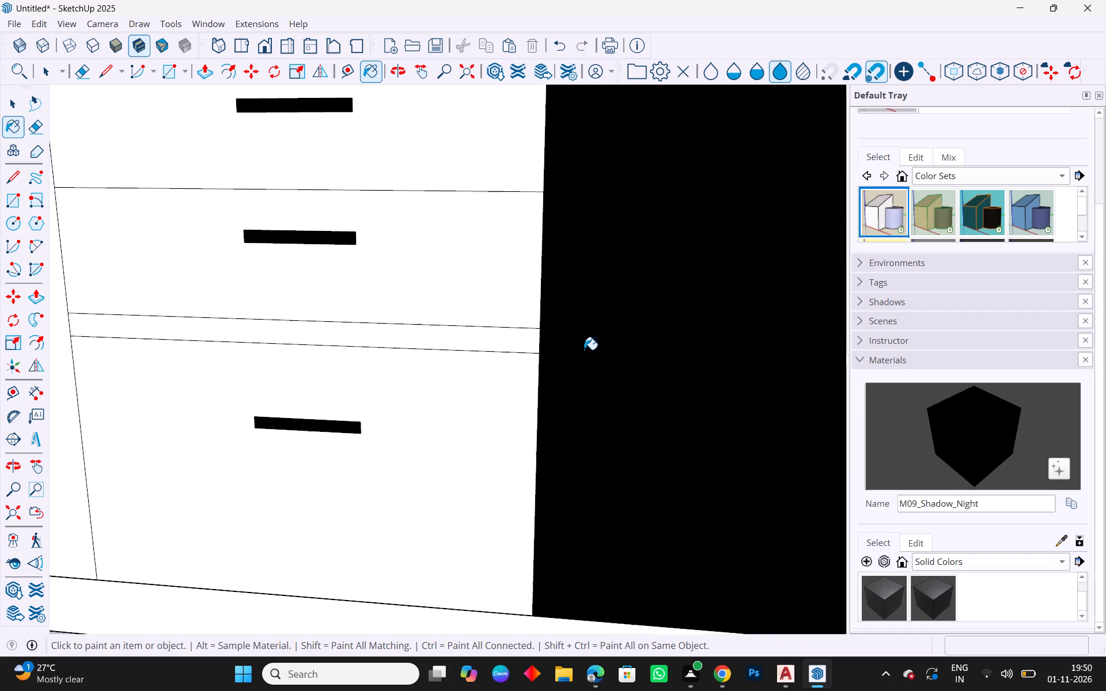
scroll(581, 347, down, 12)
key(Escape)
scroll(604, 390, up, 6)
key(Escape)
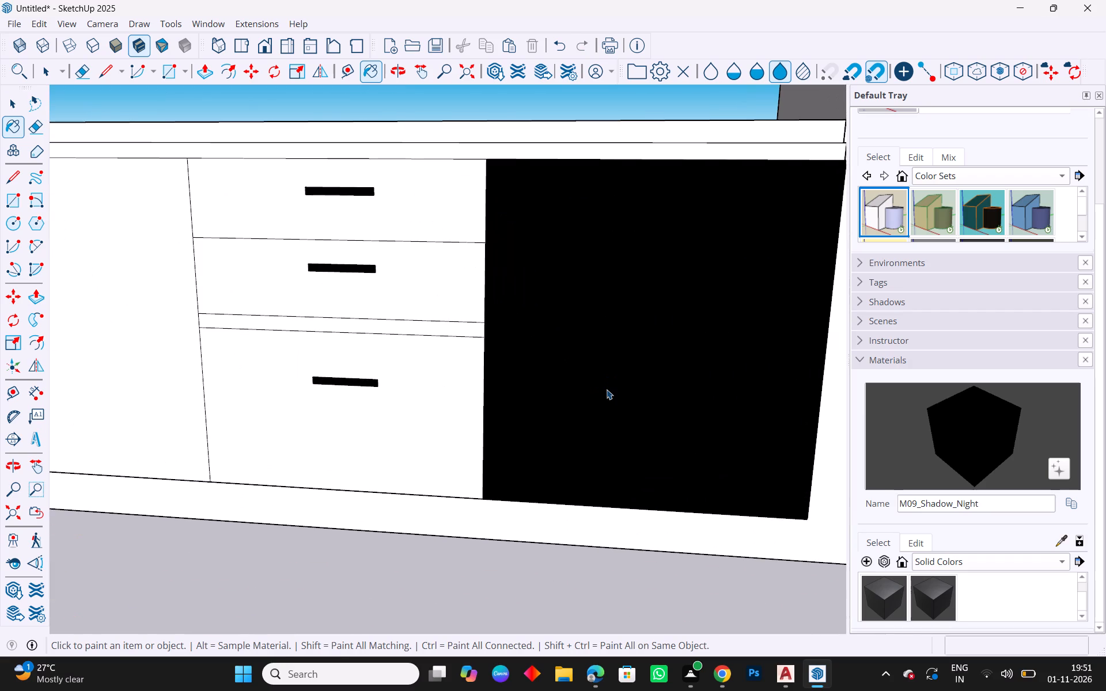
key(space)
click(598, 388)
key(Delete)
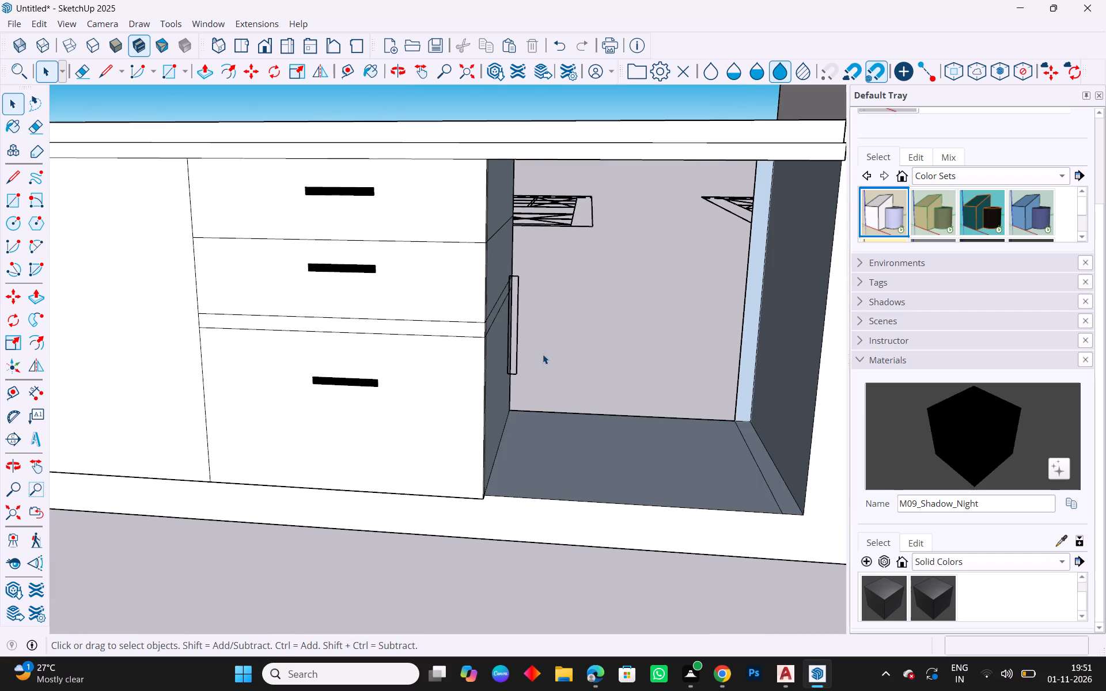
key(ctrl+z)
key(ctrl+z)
Delete all the edges of the vertical handle outline from the last door.
click(509, 373)
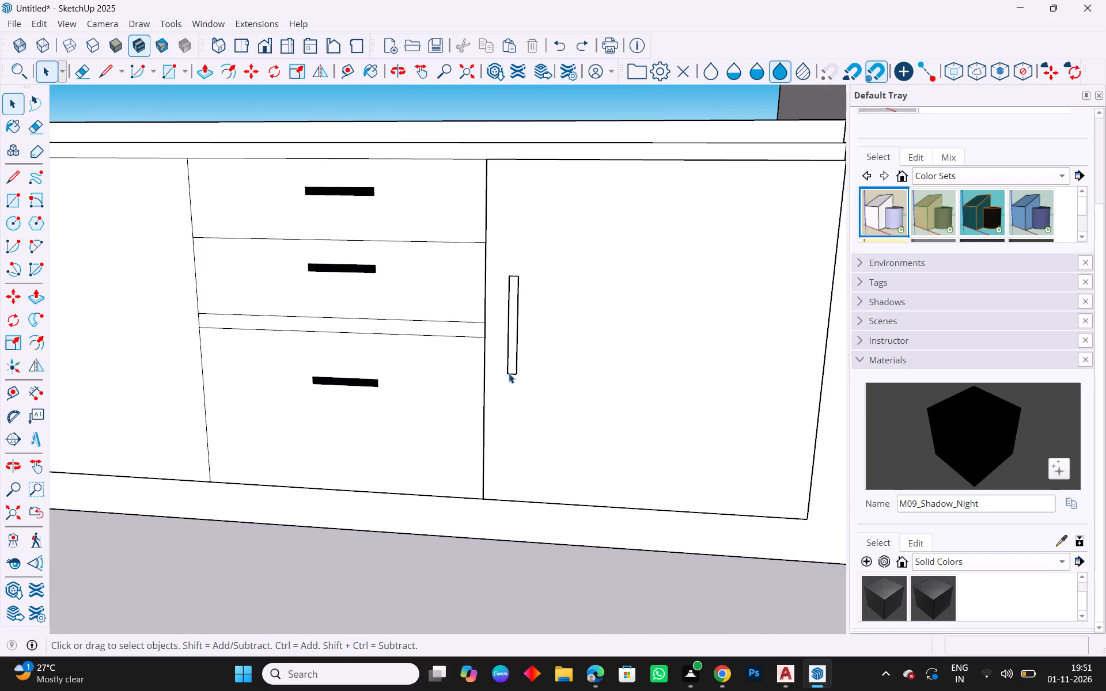
key(Delete)
click(514, 363)
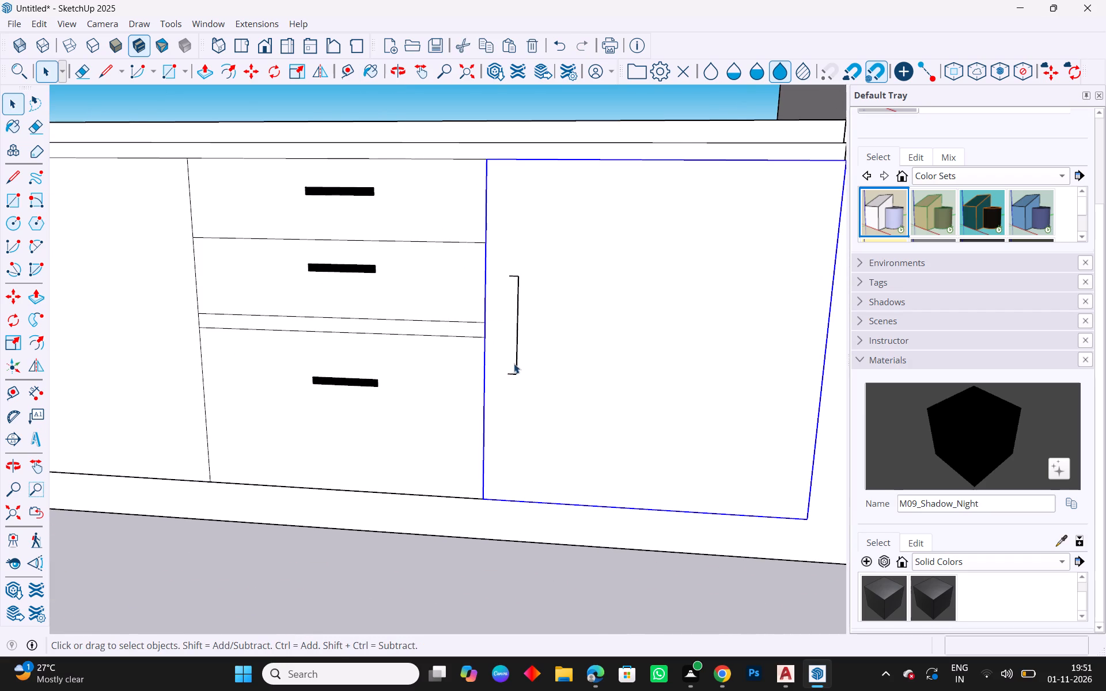
click(515, 365)
key(Delete)
click(512, 371)
key(Delete)
key(ctrl+z)
click(512, 275)
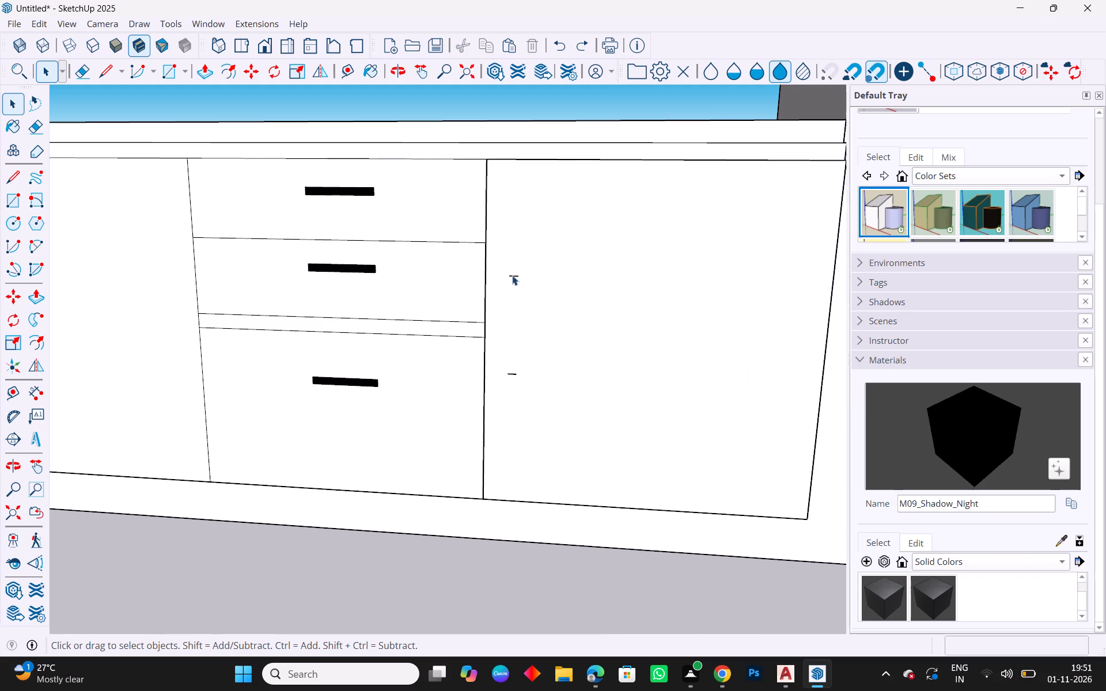
key(Delete)
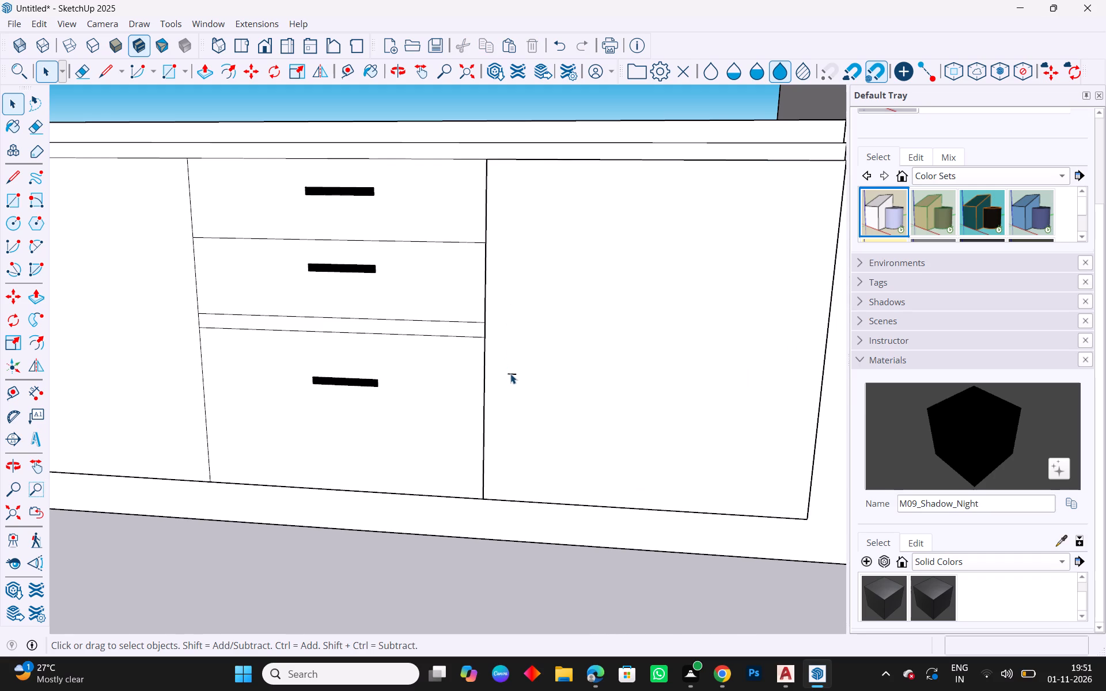
click(510, 374)
key(Delete)
Draw a vertical handle rectangle about 0.016 by 0.15 m on the last door, near its edge beside the drawers.
click(11, 204)
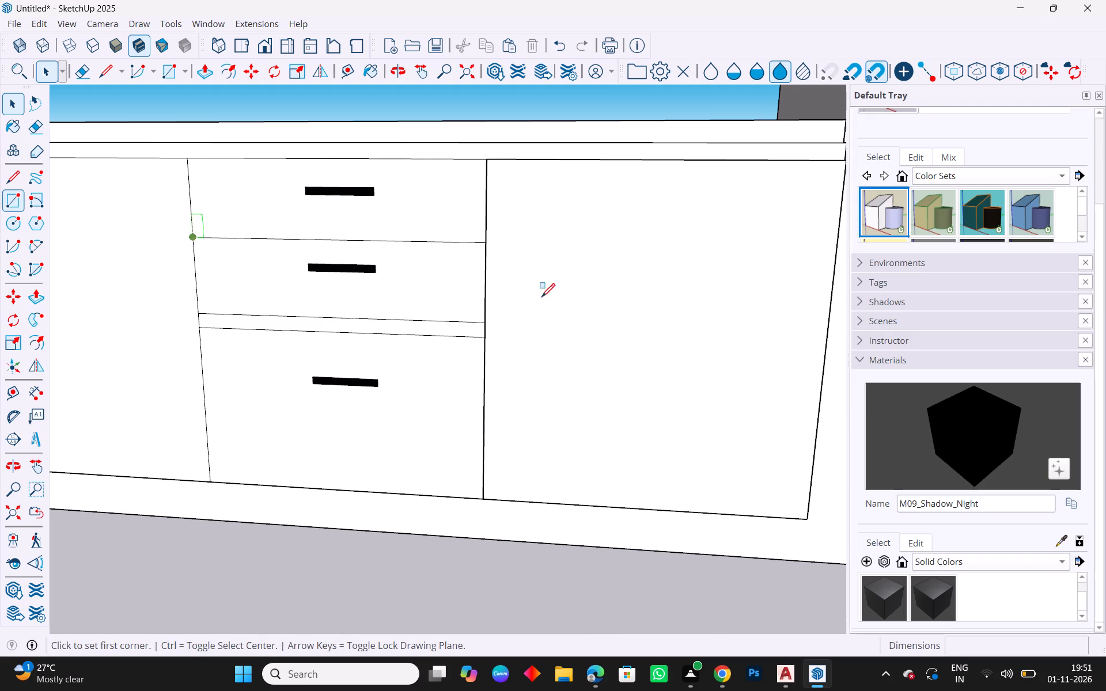
click(513, 277)
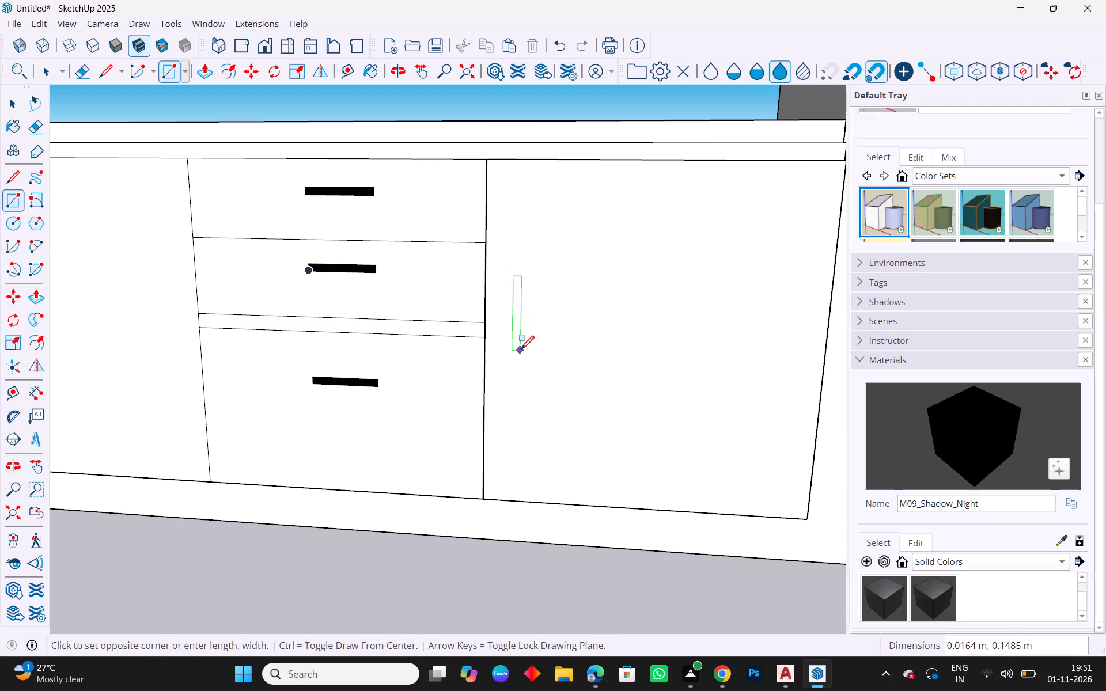
click(521, 350)
key(Escape)
key(space)
Select the edges of the vertical handle rectangle on the last door and make them a group.
click(519, 350)
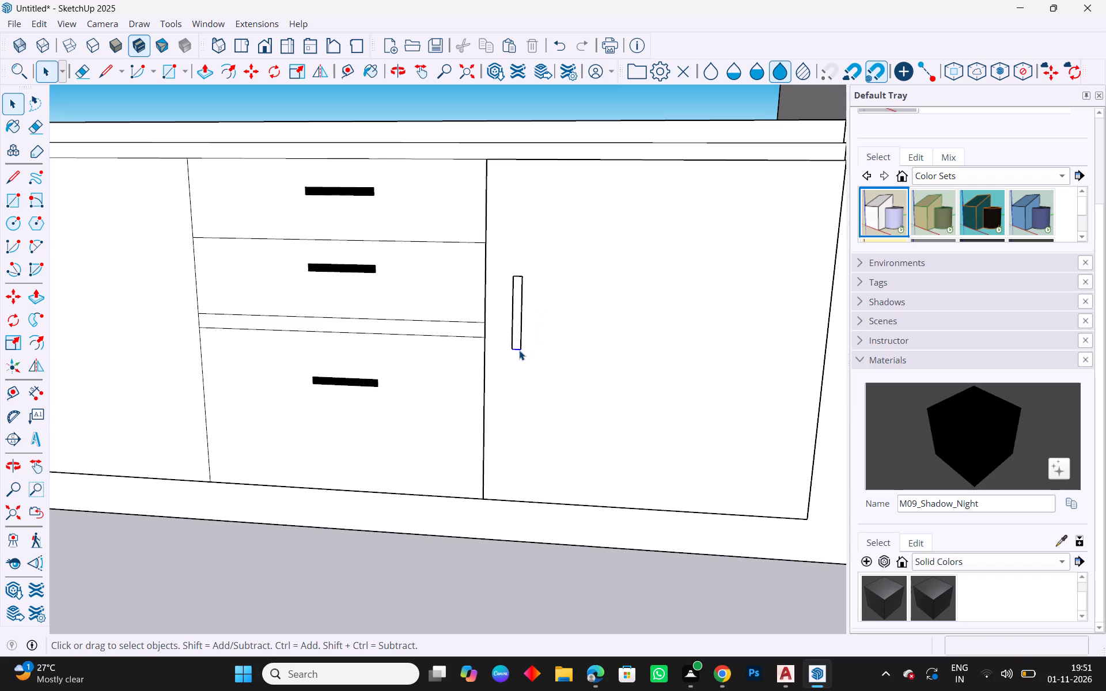
scroll(520, 341, up, 10)
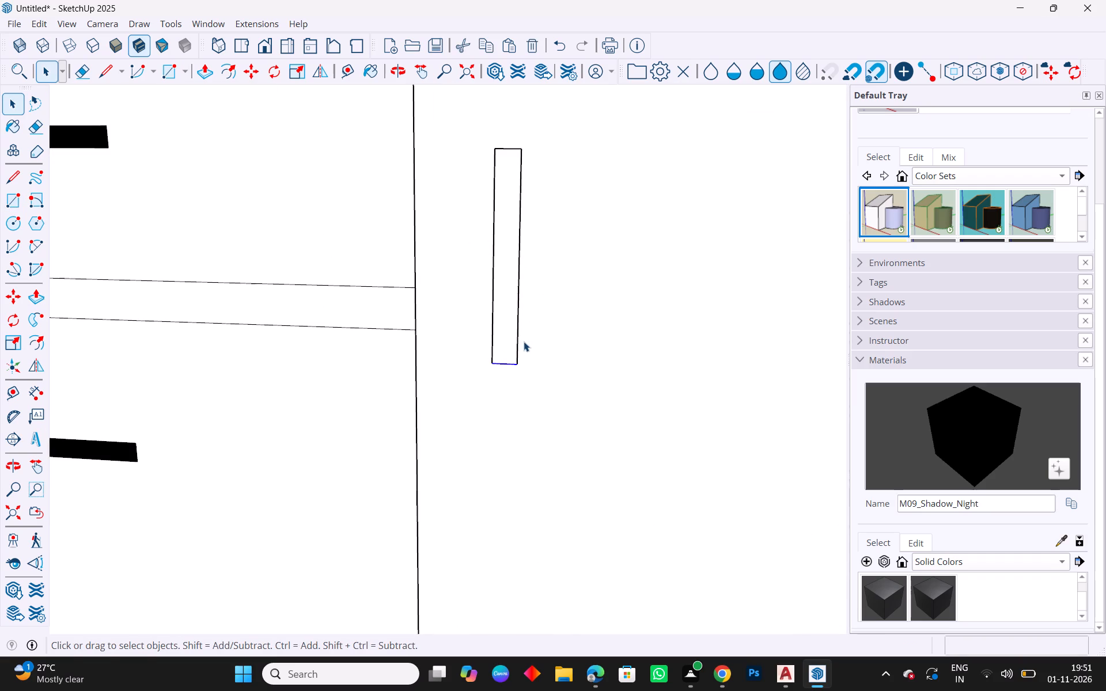
ctrl+click(518, 326)
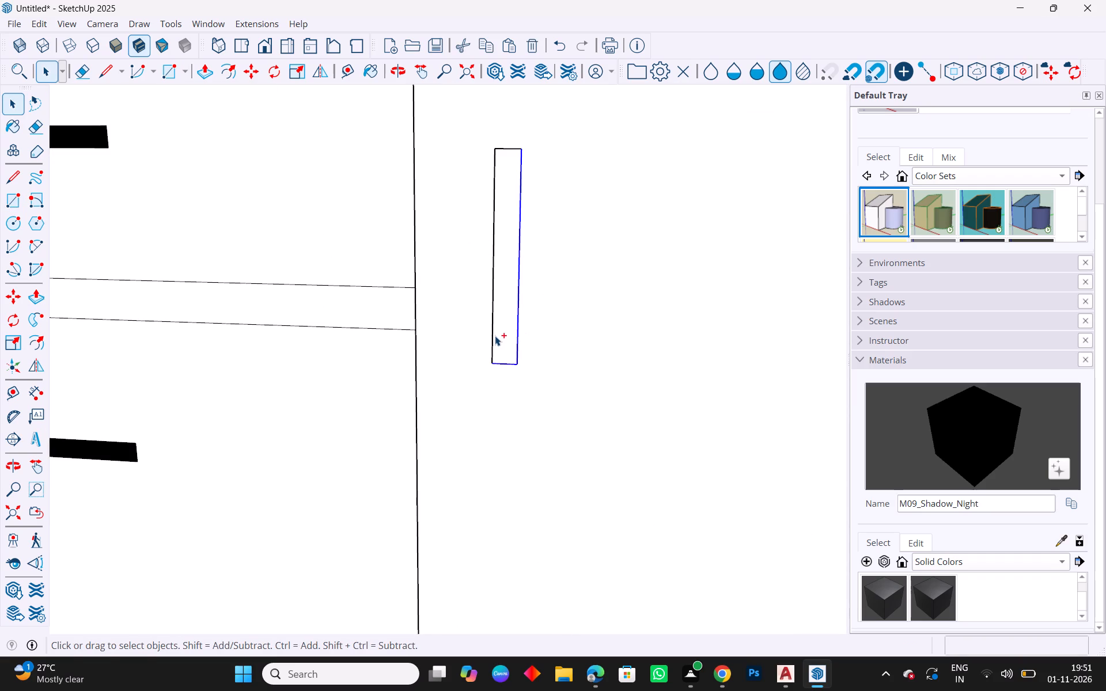
ctrl+click(491, 341)
ctrl+click(514, 146)
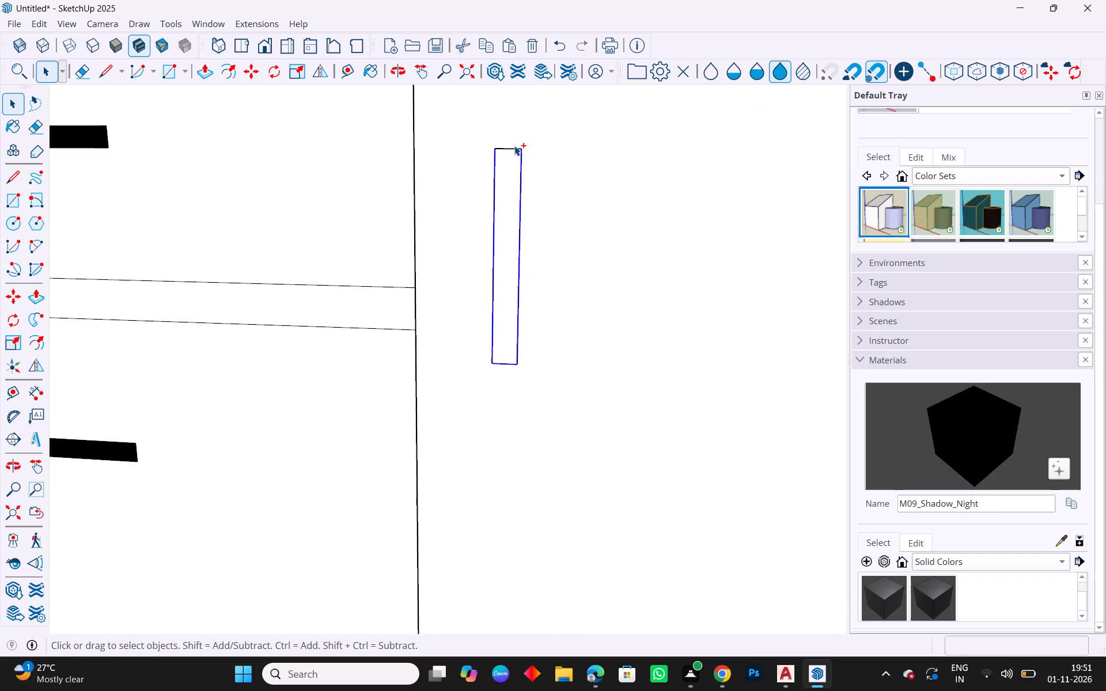
ctrl+click(519, 149)
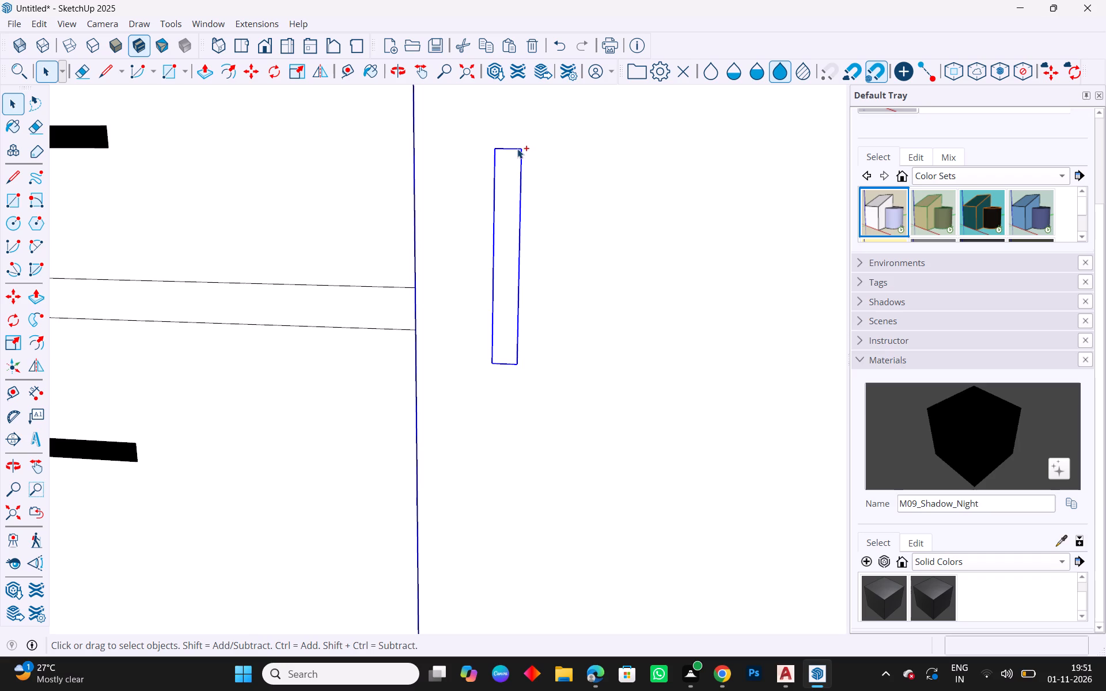
ctrl+right_click(512, 149)
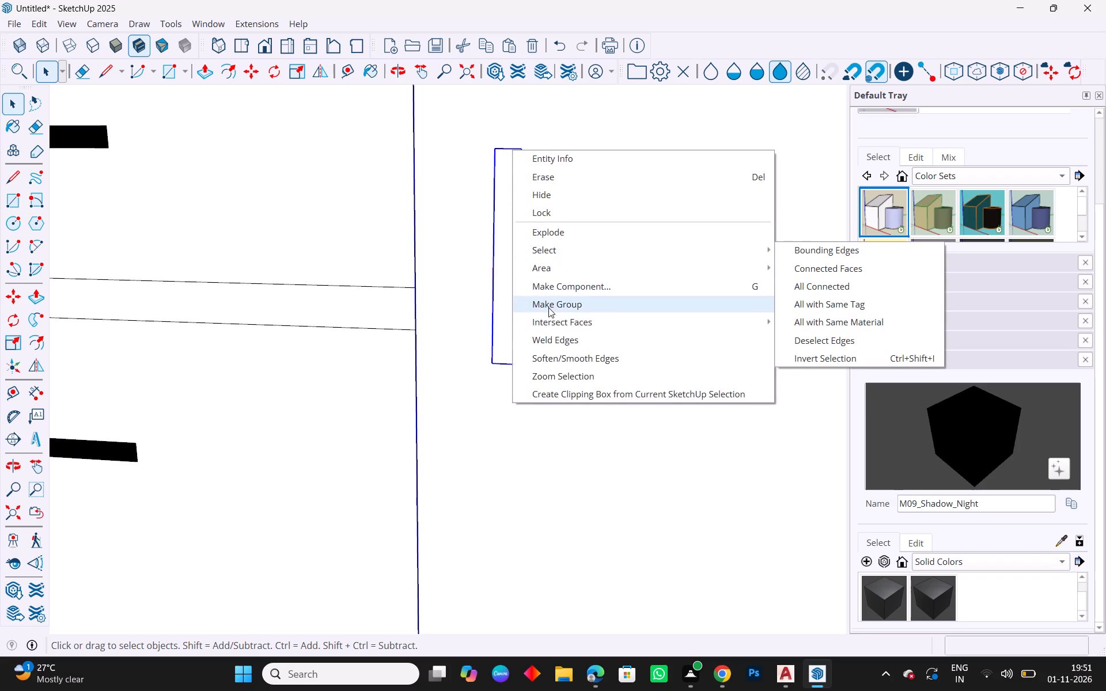
ctrl+click(548, 307)
double_click(509, 286)
key(Escape)
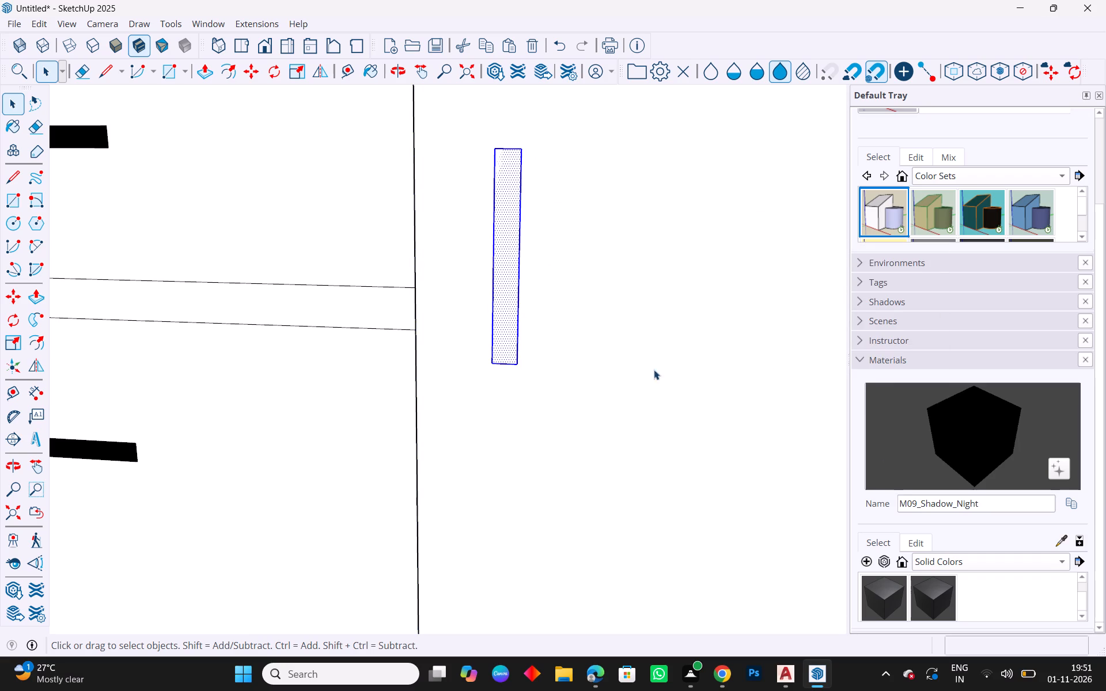
key(Escape)
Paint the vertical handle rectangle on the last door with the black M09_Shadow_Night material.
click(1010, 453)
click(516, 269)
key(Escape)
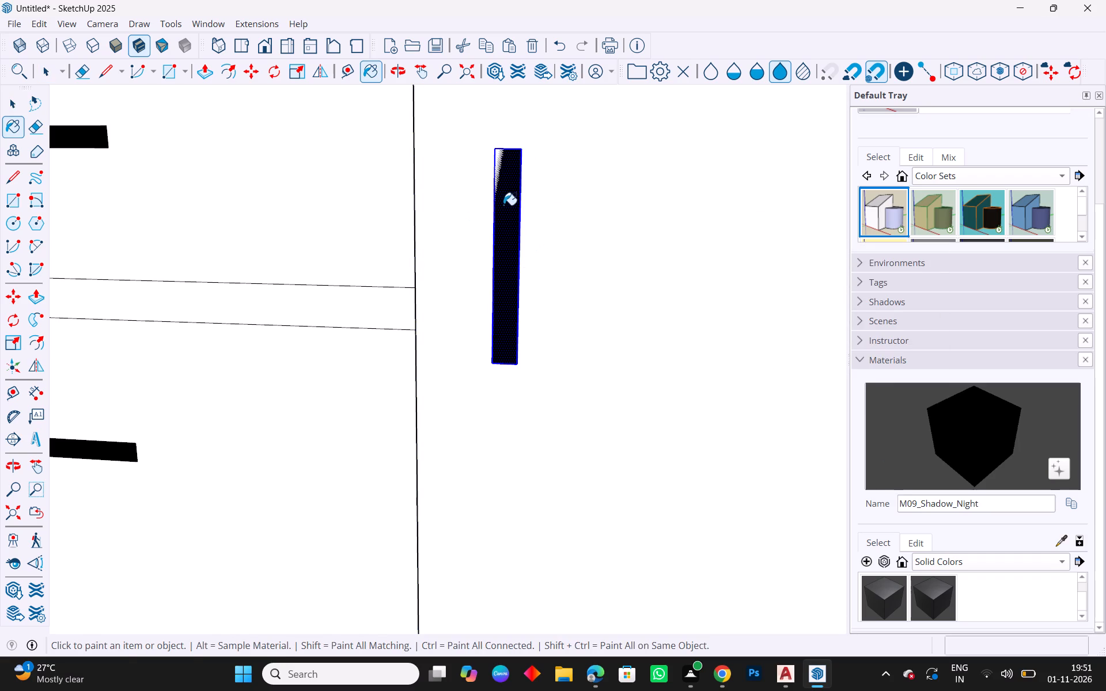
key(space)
Delete the black face of the vertical handle on the last door, keeping its outline.
scroll(495, 142, up, 5)
key(Escape)
scroll(507, 188, up, 4)
scroll(507, 188, down, 14)
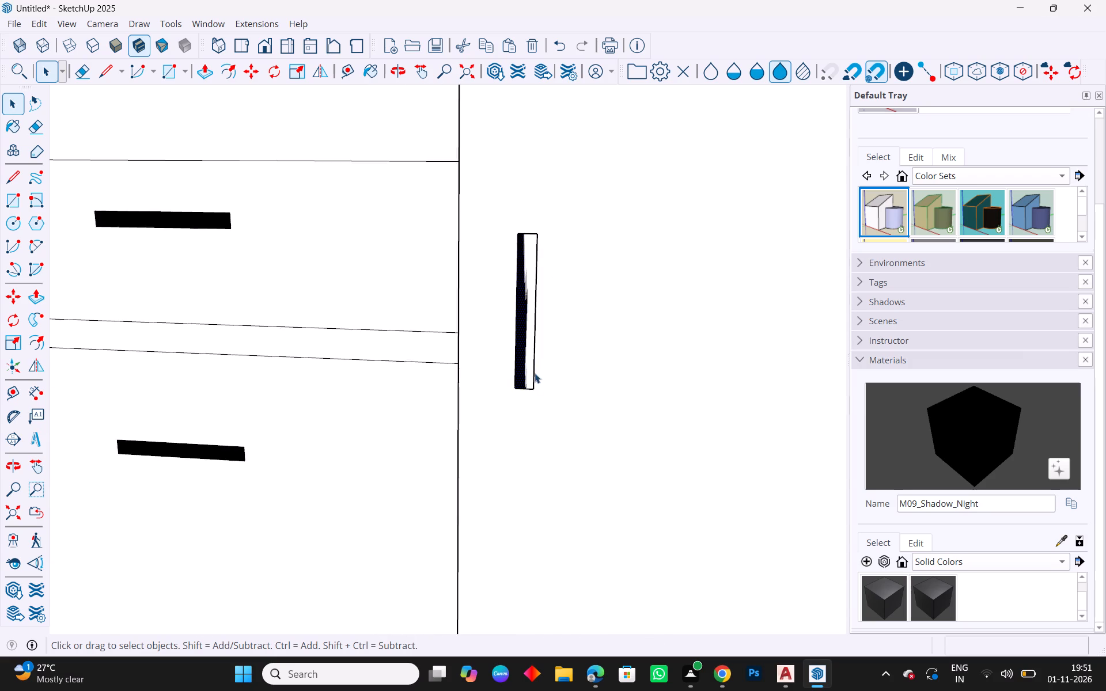
scroll(535, 373, down, 12)
click(504, 348)
scroll(500, 350, up, 5)
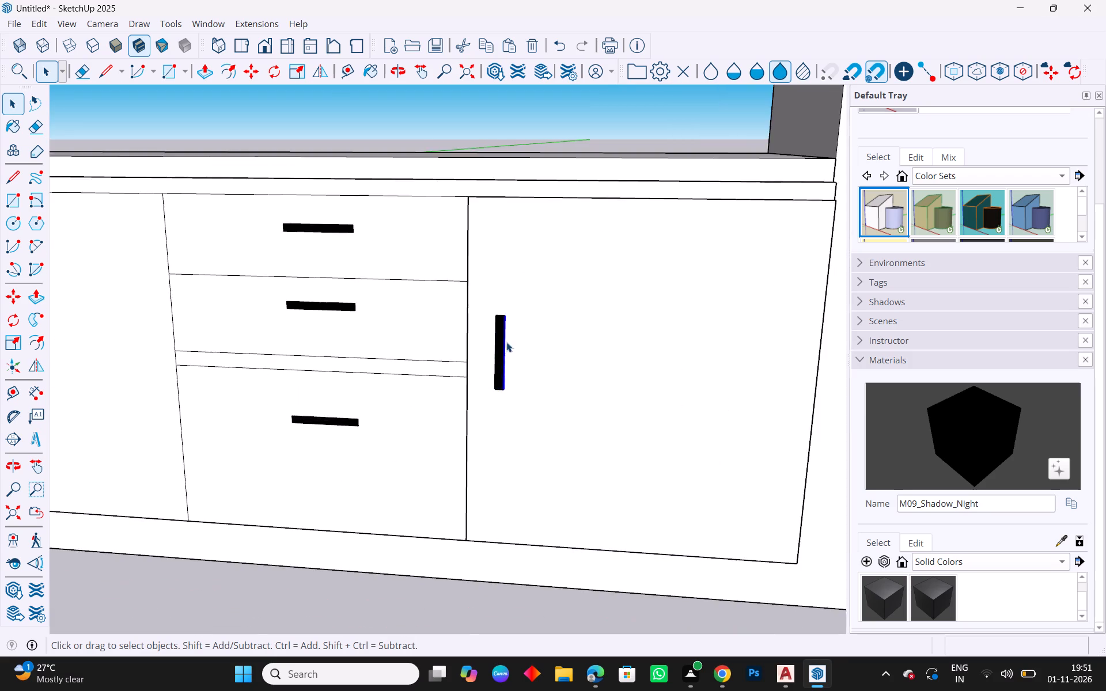
scroll(506, 342, up, 10)
click(499, 324)
key(Delete)
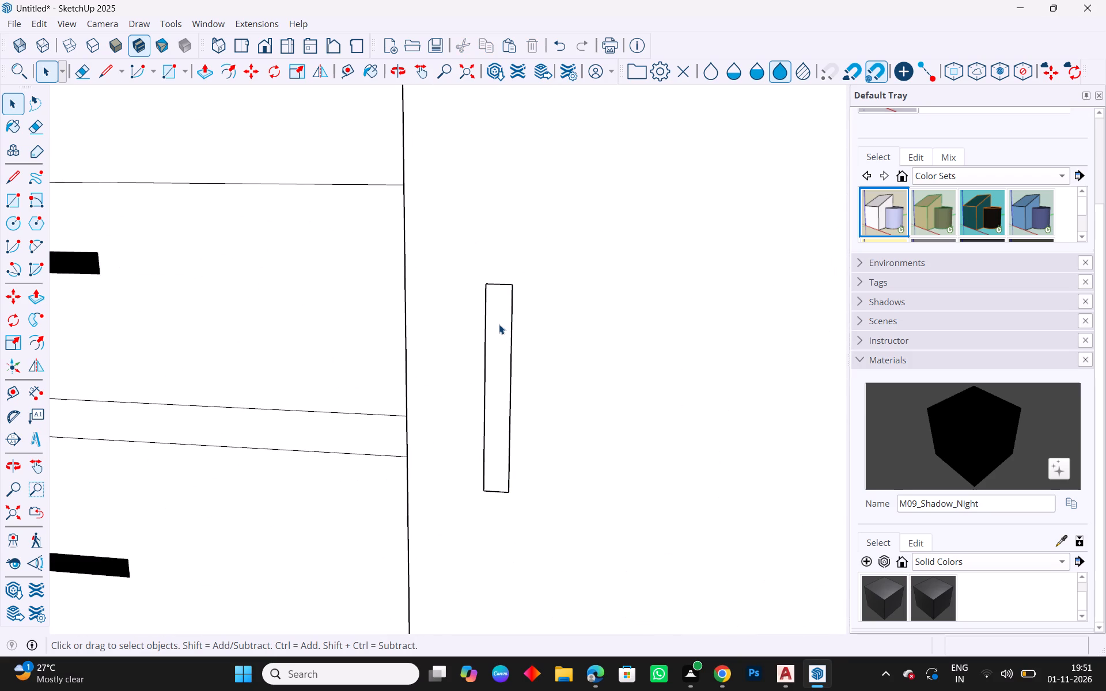
Draw a separate upright handle rectangle about 0.02 by 0.27 m in the open space beside the cabinet, parallel to the doors.
scroll(420, 314, down, 18)
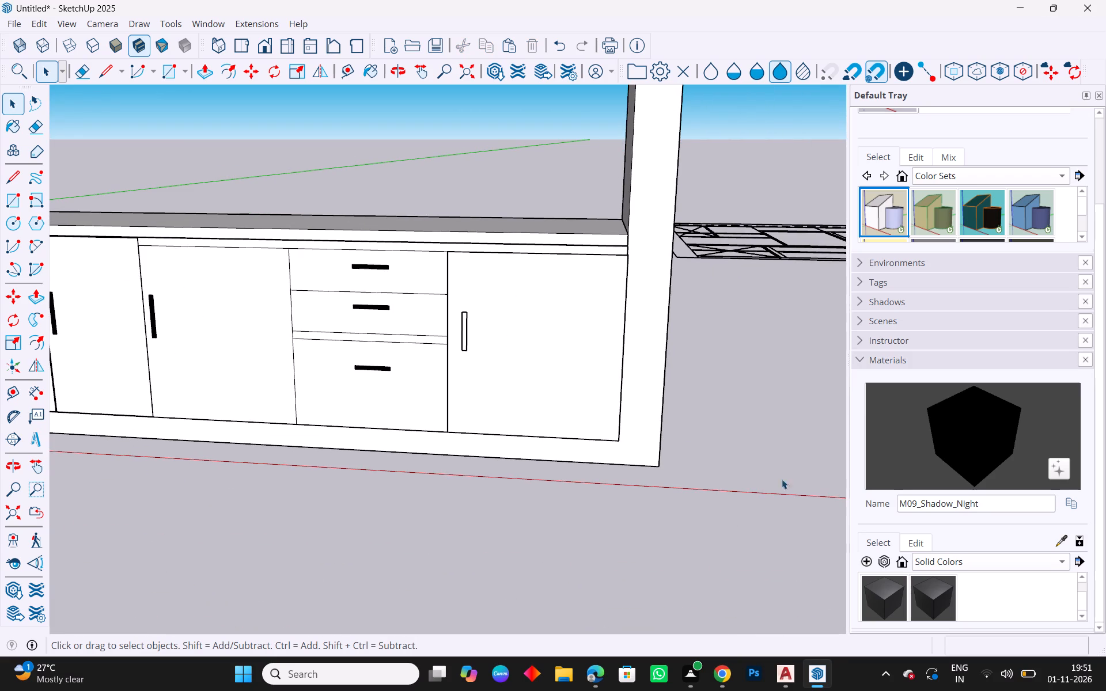
drag(8, 199, 14, 200)
click(740, 415)
key(Up)
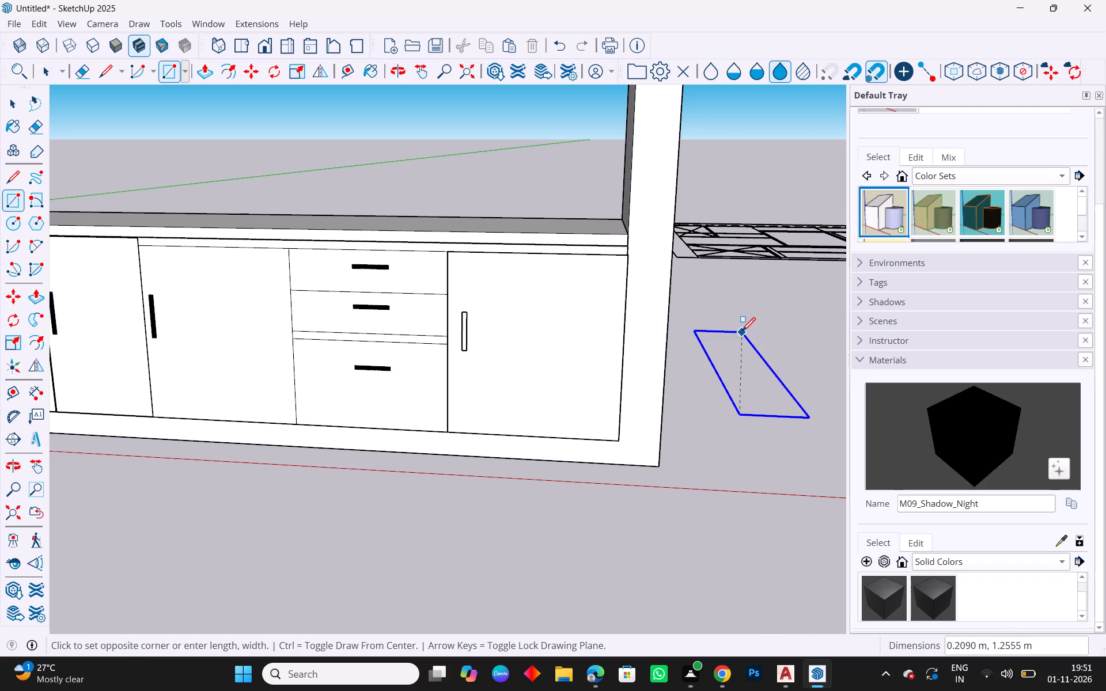
scroll(672, 393, down, 3)
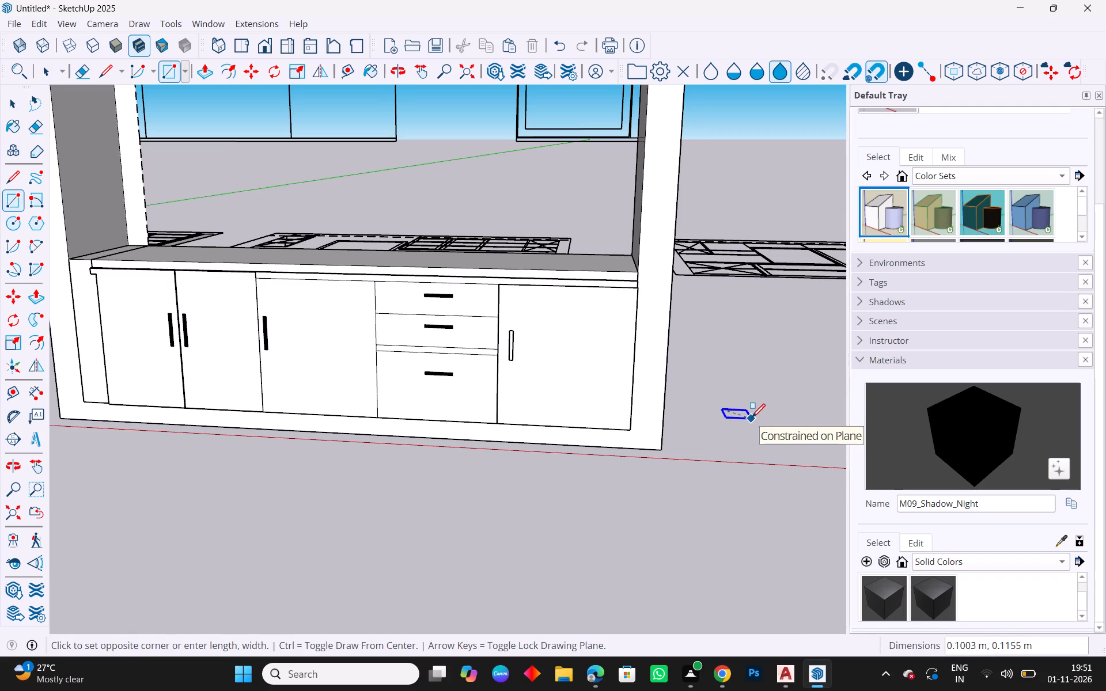
key(Left)
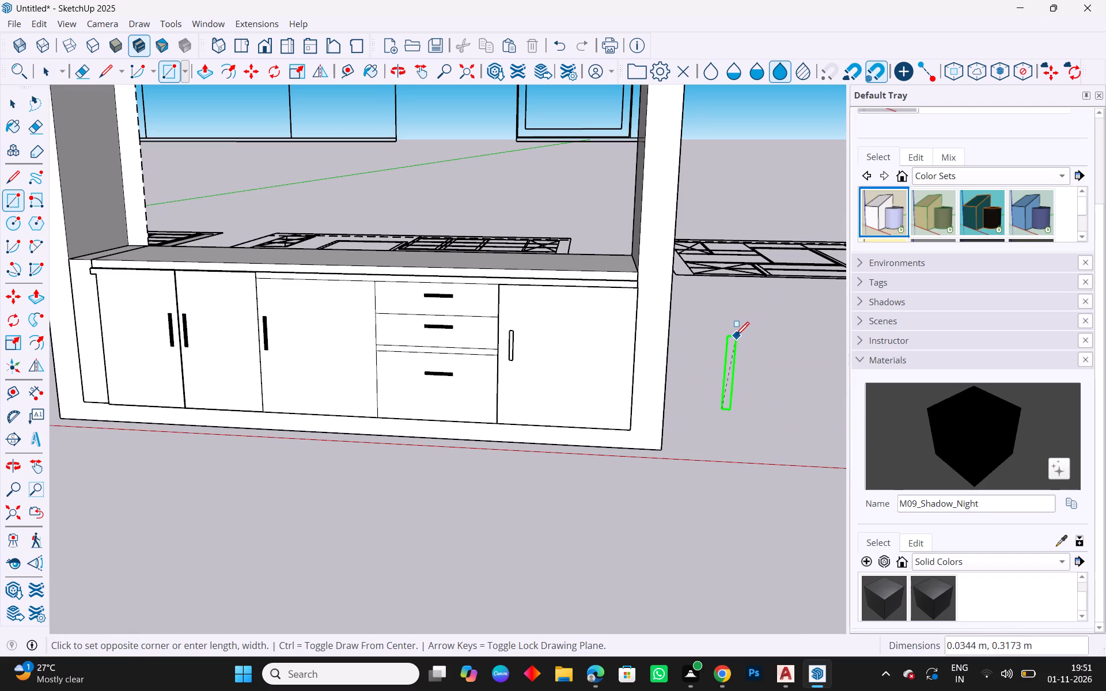
scroll(740, 347, up, 9)
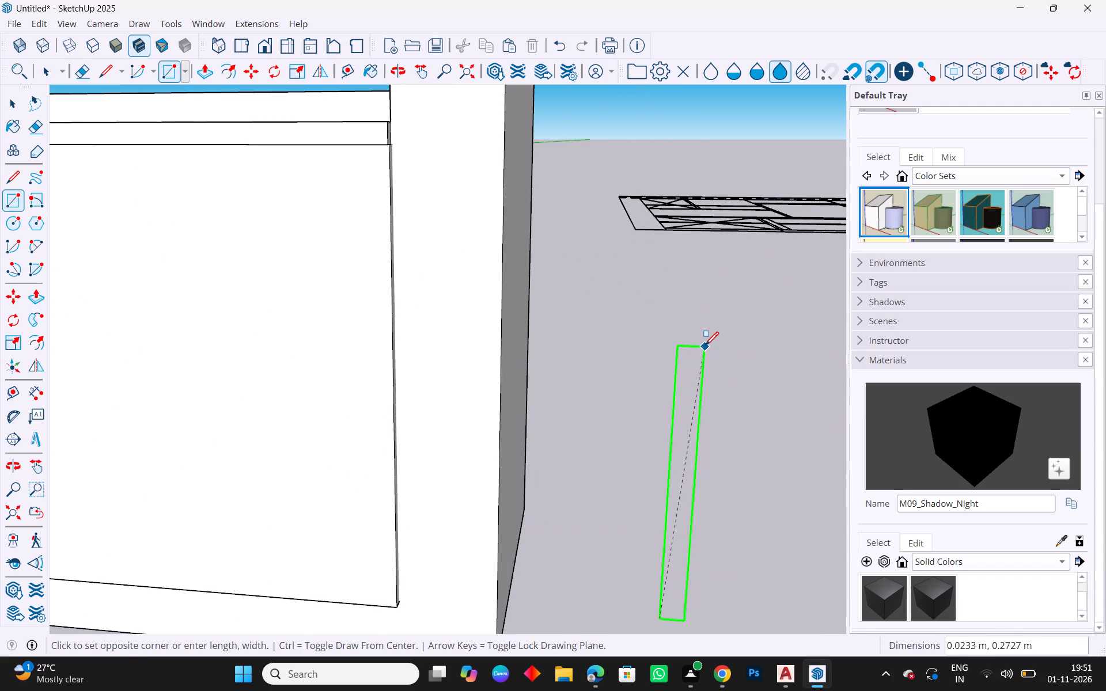
click(700, 349)
key(Escape)
key(space)
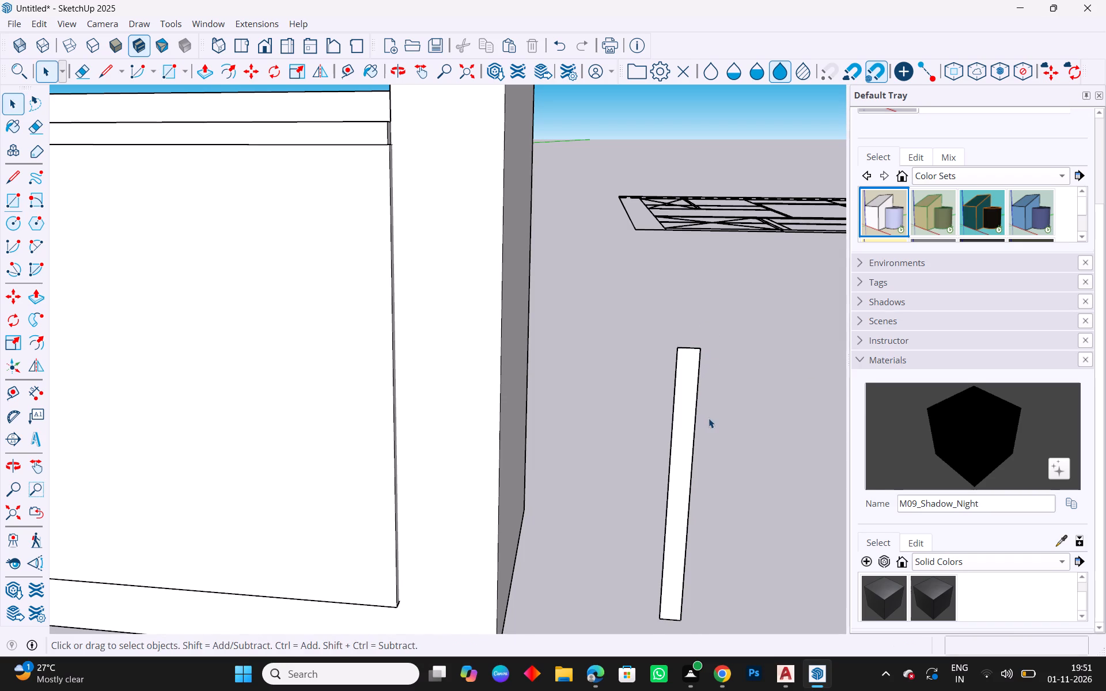
Paint the separate upright handle rectangle beside the cabinet with the black M09_Shadow_Night material.
click(992, 436)
click(693, 426)
key(Escape)
scroll(733, 426, down, 8)
key(Escape)
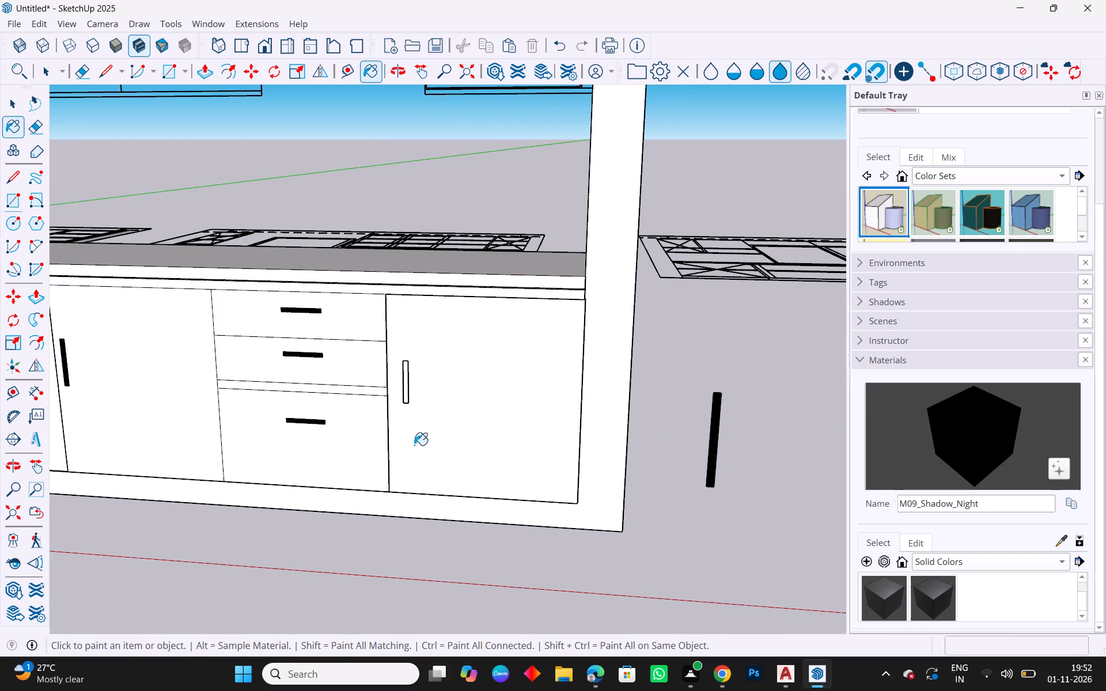
key(space)
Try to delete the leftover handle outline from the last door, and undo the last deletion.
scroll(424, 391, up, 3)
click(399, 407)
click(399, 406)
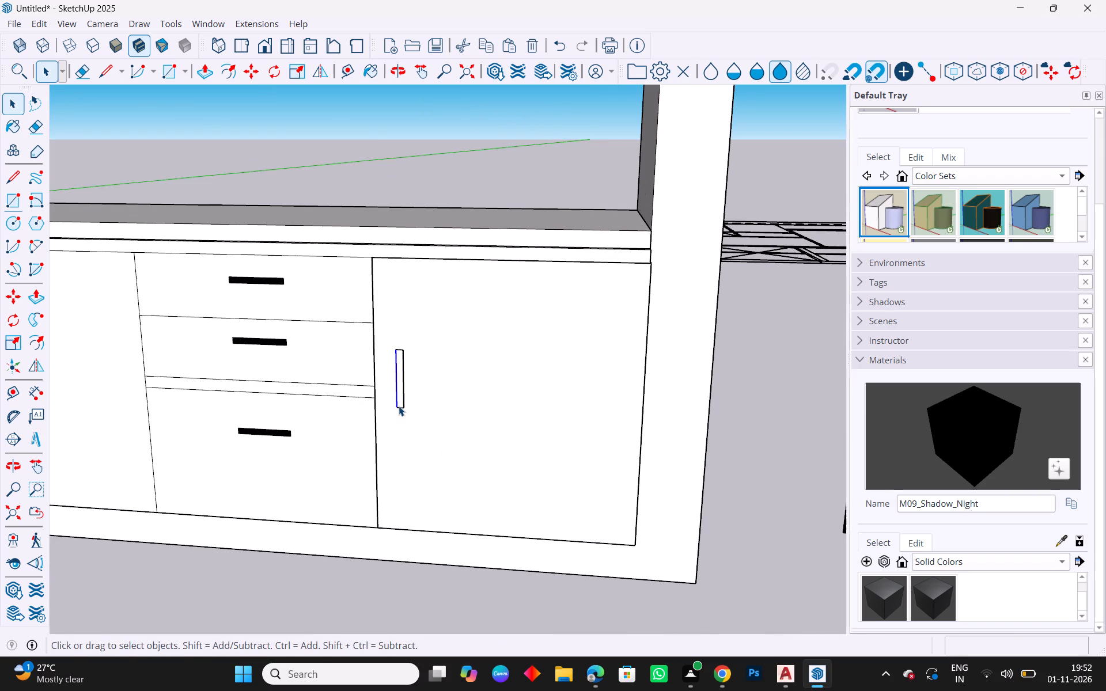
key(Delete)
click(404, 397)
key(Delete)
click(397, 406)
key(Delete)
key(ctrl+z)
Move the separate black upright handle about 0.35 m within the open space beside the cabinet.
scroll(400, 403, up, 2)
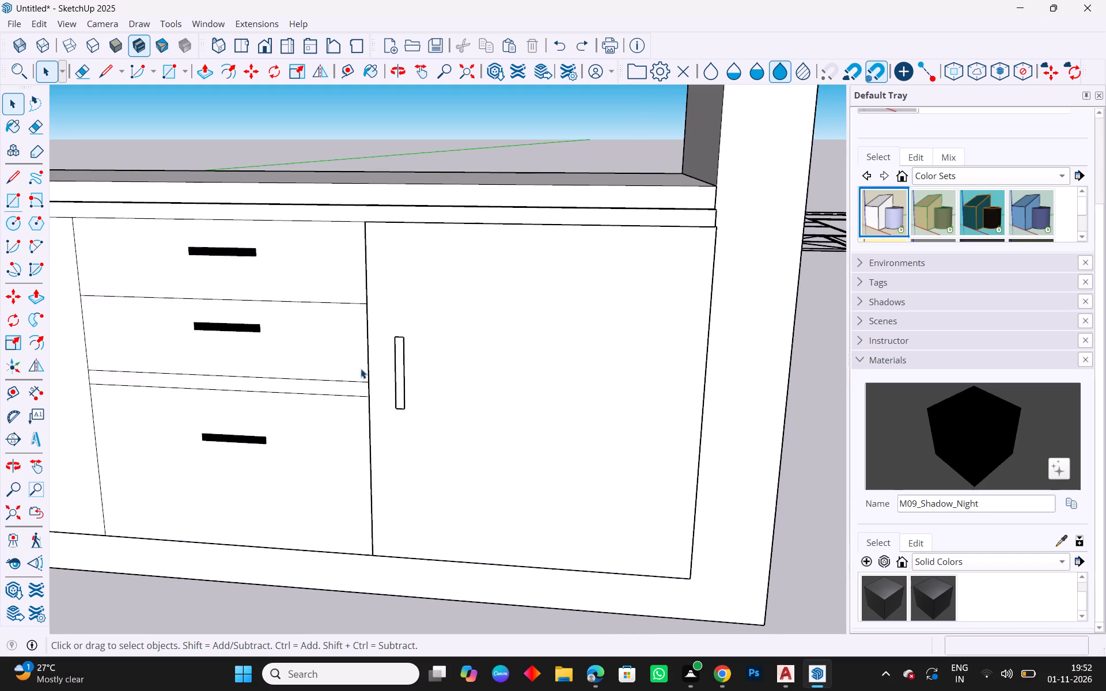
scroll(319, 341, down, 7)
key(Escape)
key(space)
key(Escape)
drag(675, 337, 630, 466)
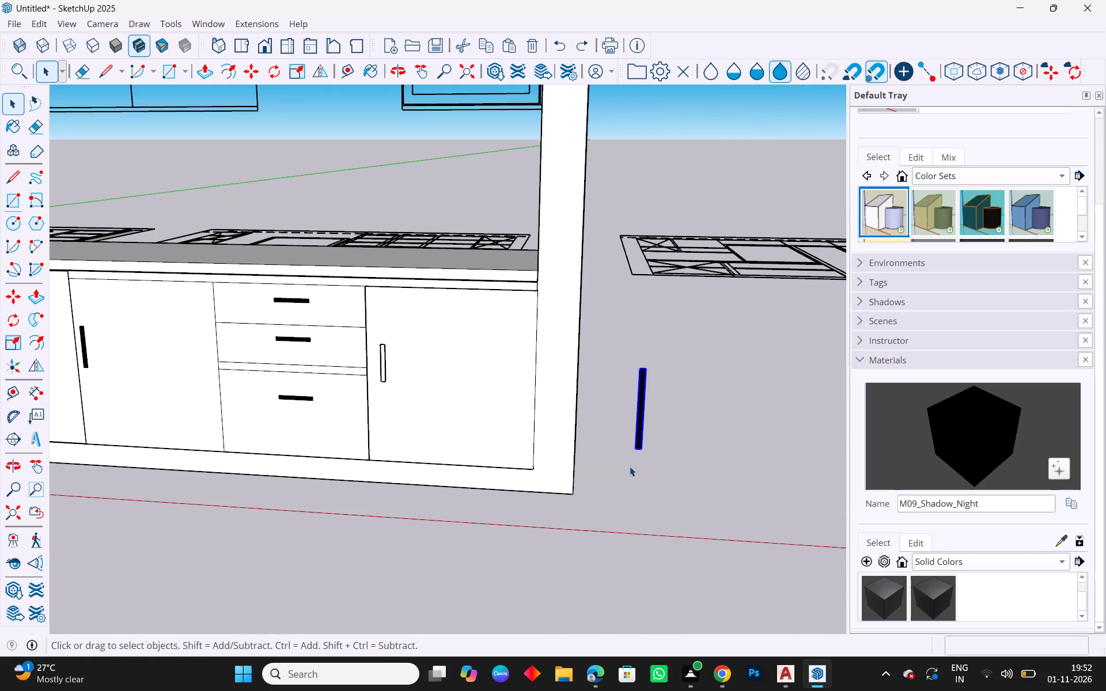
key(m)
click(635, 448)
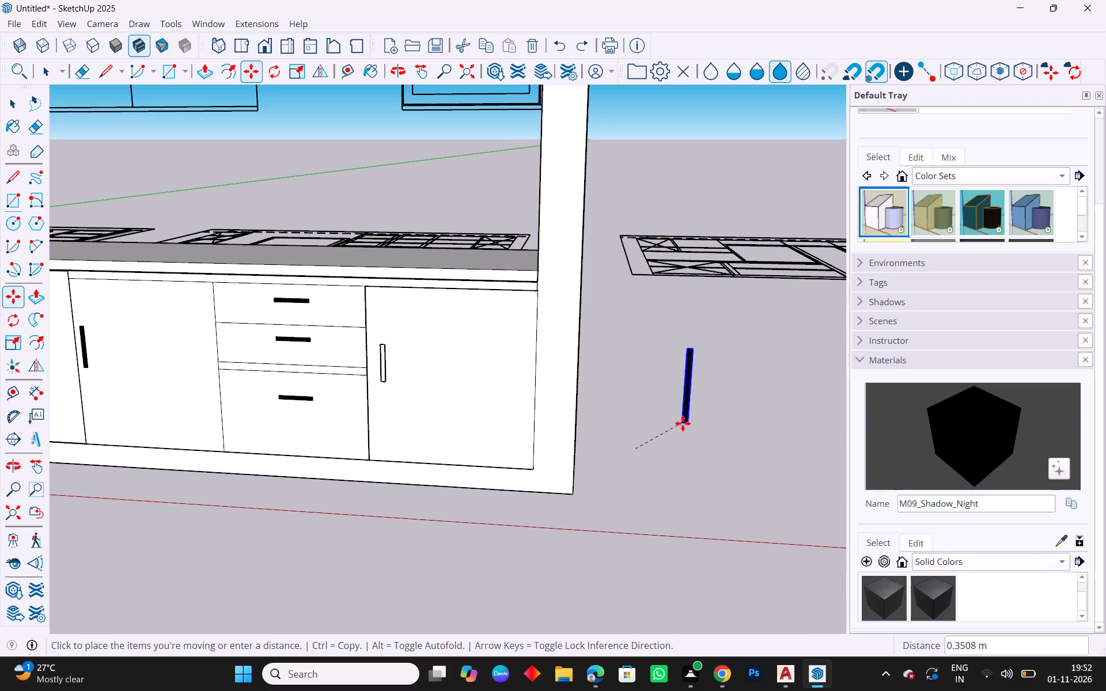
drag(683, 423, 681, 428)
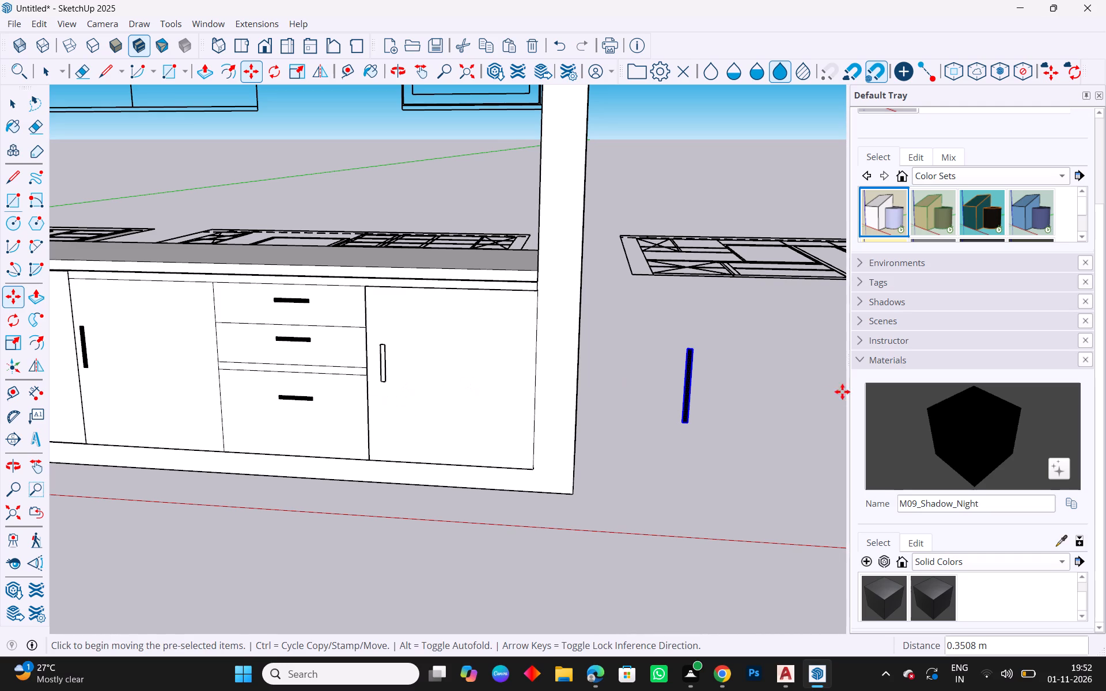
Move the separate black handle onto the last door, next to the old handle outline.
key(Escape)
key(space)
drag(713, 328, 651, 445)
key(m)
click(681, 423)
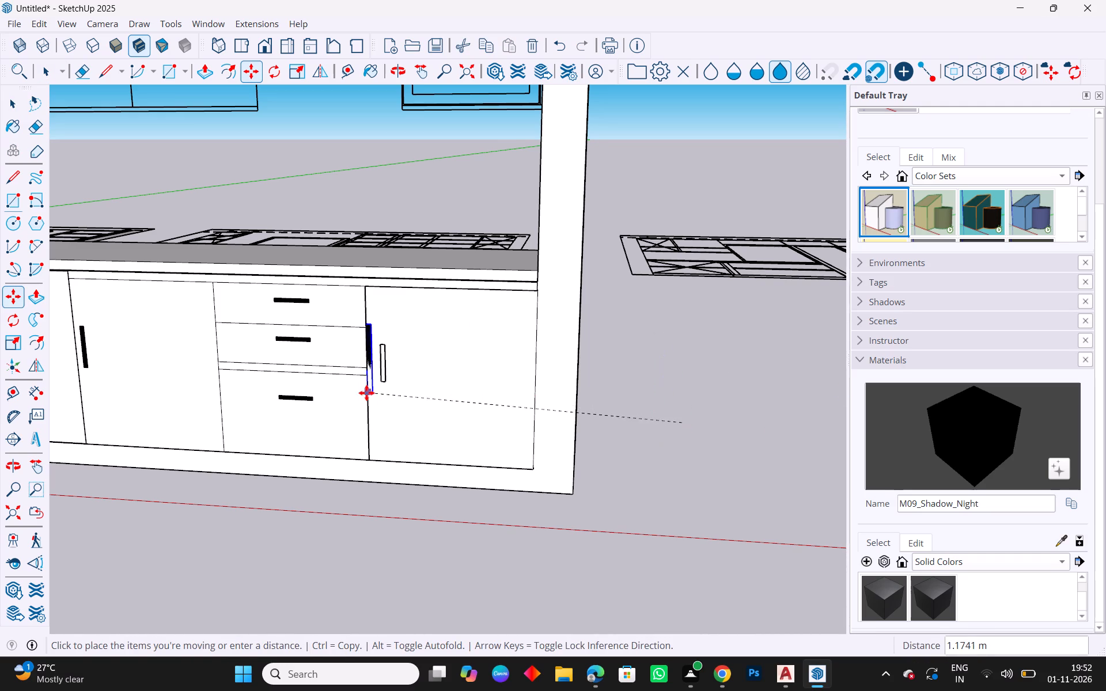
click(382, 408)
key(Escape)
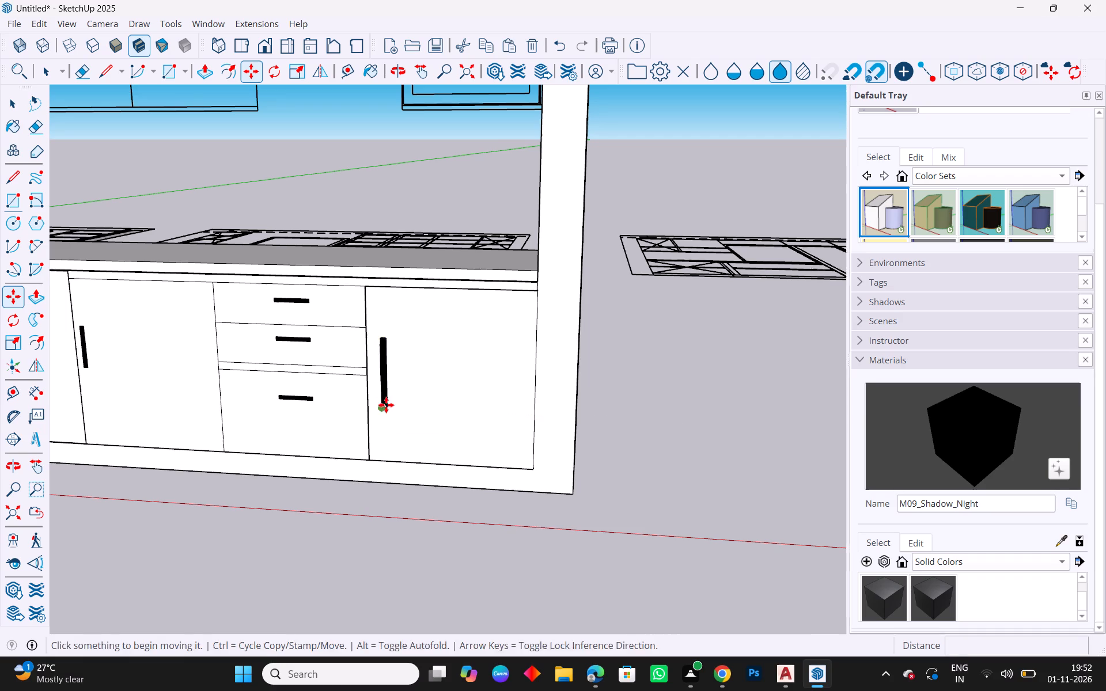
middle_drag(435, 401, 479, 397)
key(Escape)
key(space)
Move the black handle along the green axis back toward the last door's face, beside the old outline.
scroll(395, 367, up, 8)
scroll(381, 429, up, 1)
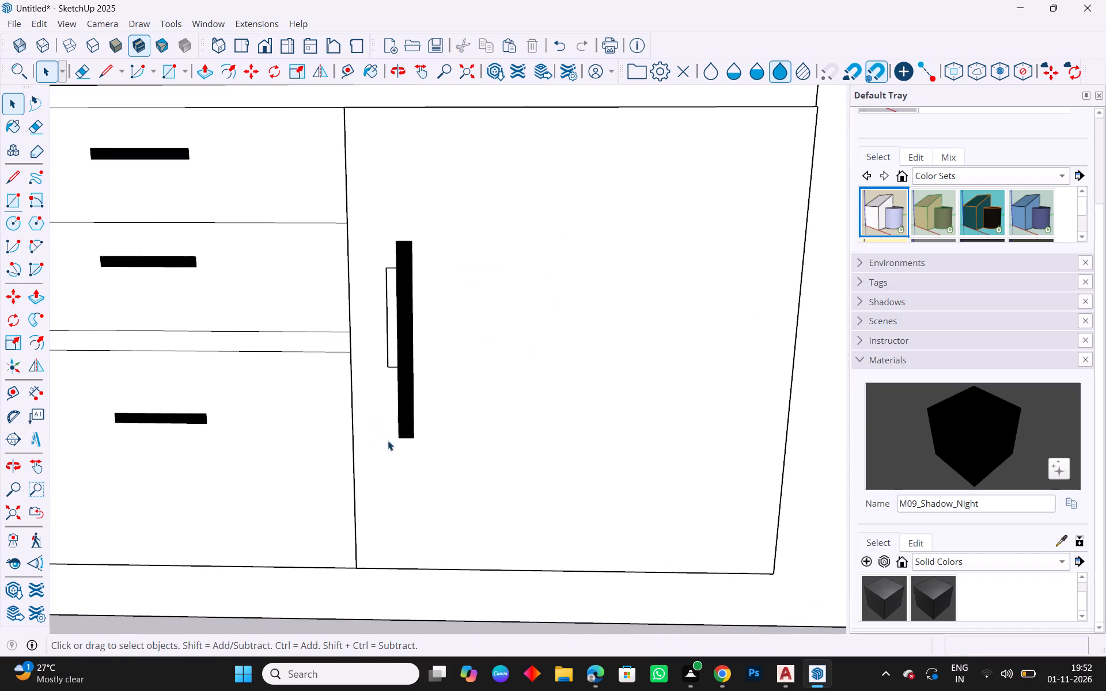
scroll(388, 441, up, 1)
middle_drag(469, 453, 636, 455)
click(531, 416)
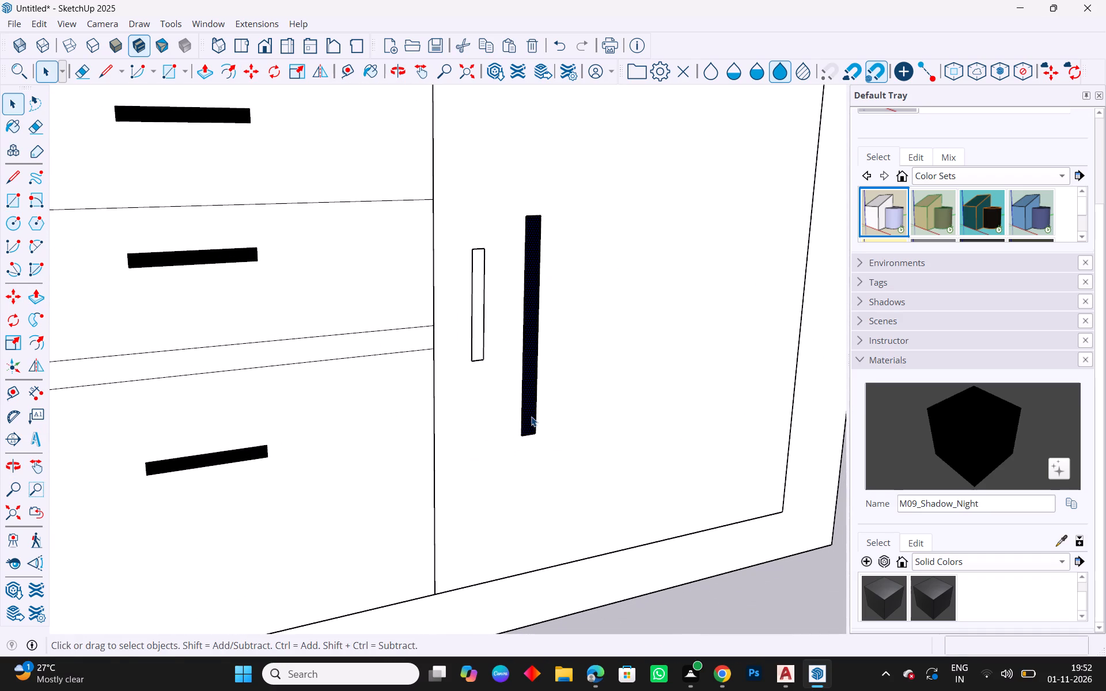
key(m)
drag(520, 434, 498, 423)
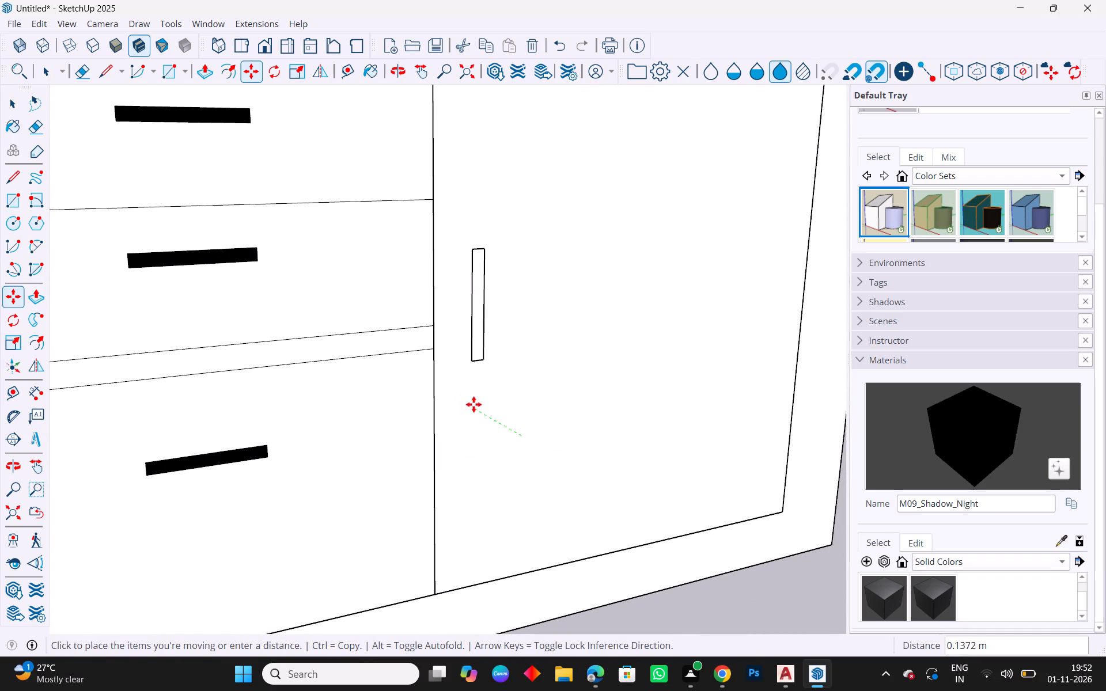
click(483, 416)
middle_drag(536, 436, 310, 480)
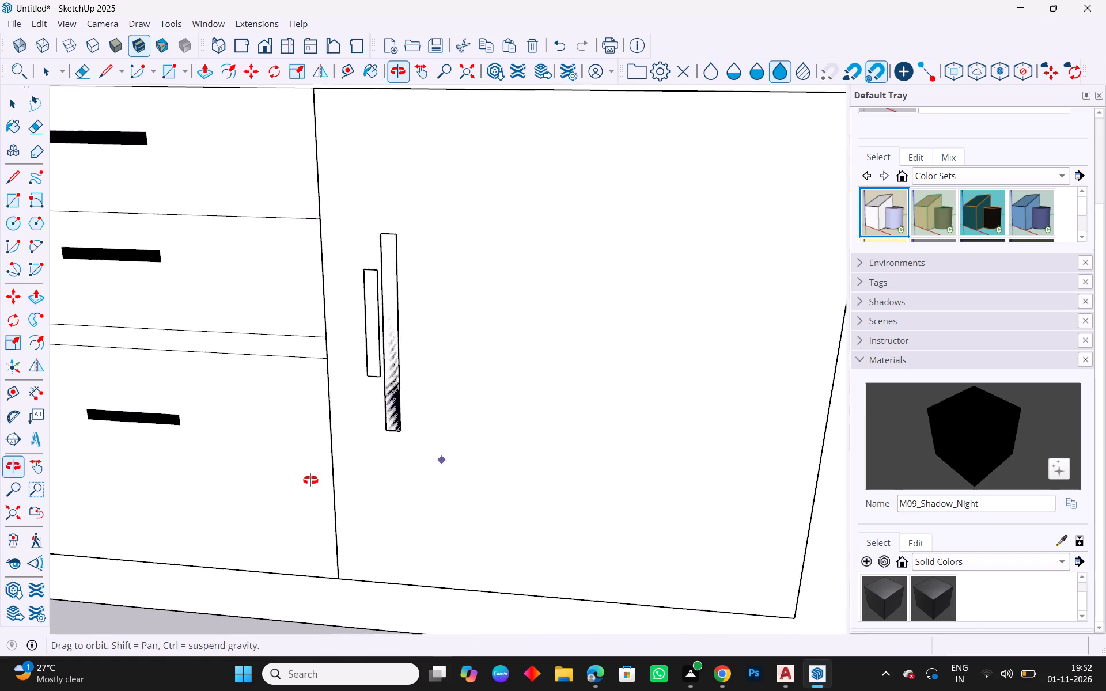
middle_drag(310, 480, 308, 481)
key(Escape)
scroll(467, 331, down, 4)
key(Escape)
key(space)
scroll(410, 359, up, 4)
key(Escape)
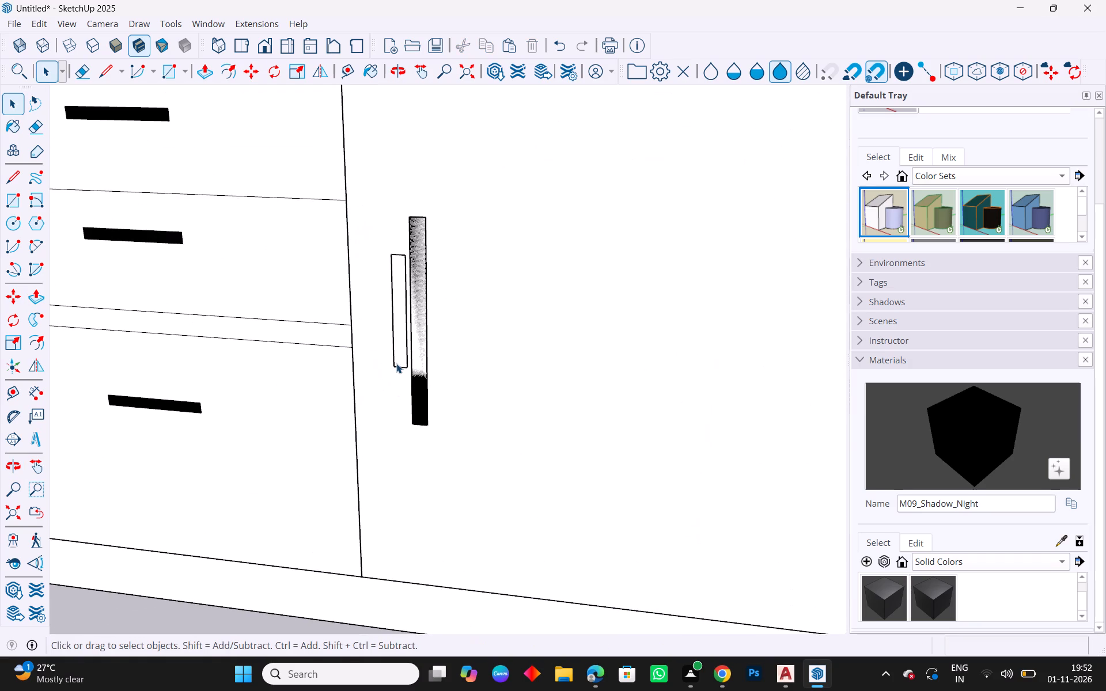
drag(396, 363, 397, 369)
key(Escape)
Delete the last door's face along with the black handle's face and its long upright edge.
scroll(483, 386, down, 7)
click(574, 413)
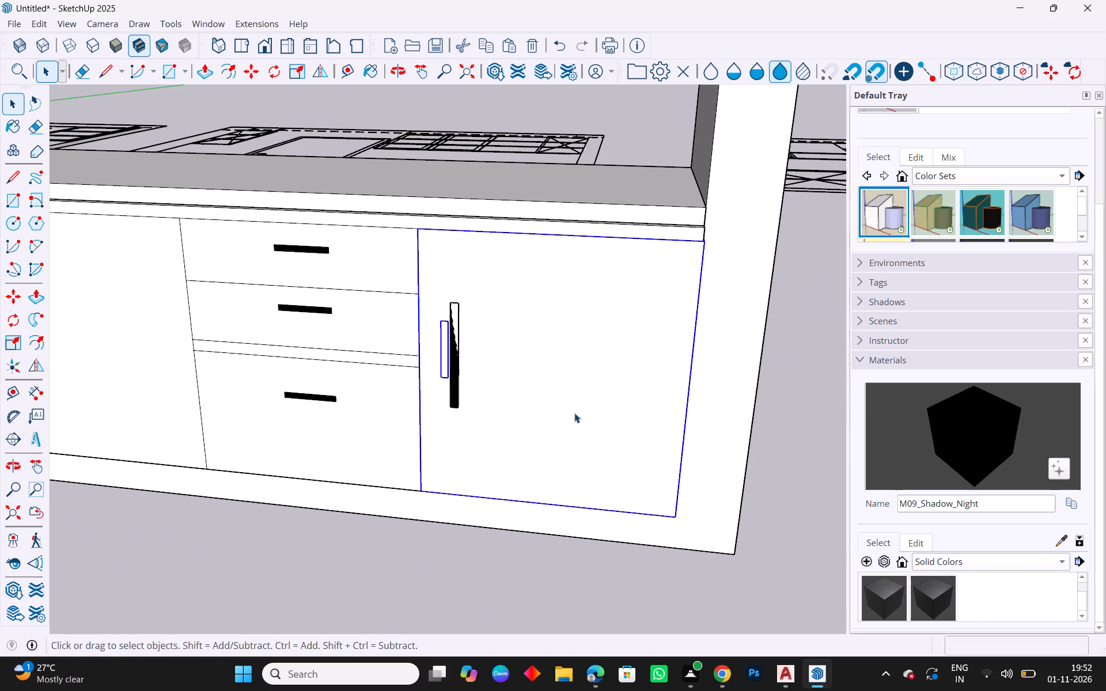
key(Delete)
click(452, 384)
key(Delete)
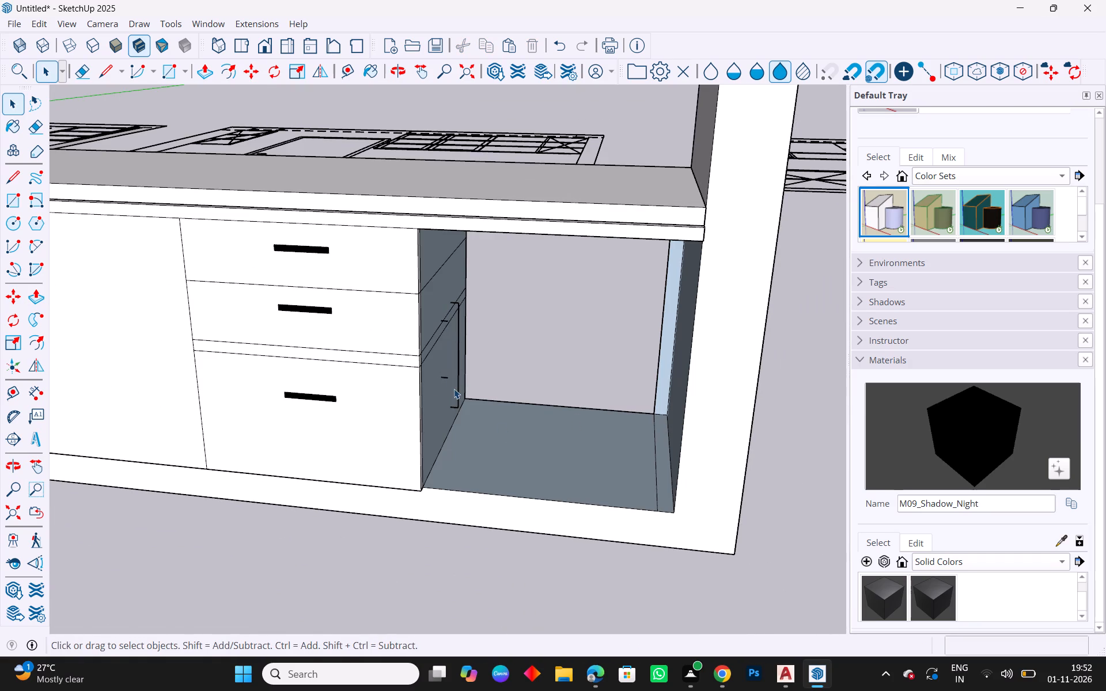
click(457, 394)
key(Delete)
Delete the four short leftover handle edges floating in the open compartment of the last door.
scroll(463, 306, up, 8)
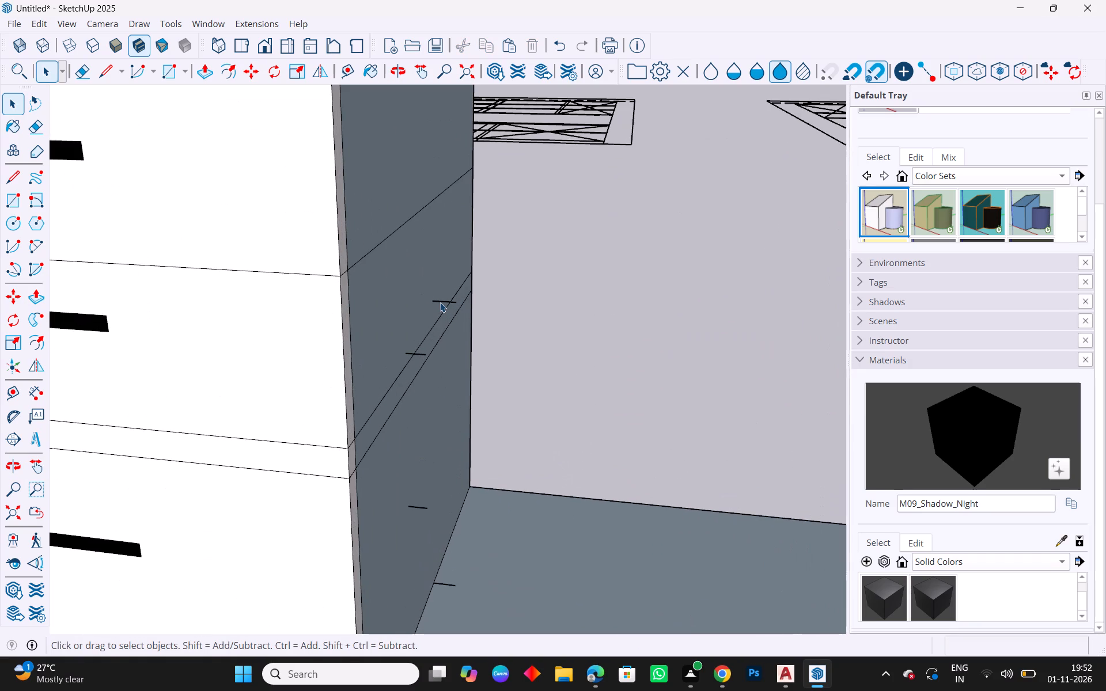
click(440, 302)
key(Delete)
click(414, 355)
key(Delete)
scroll(467, 373, down, 4)
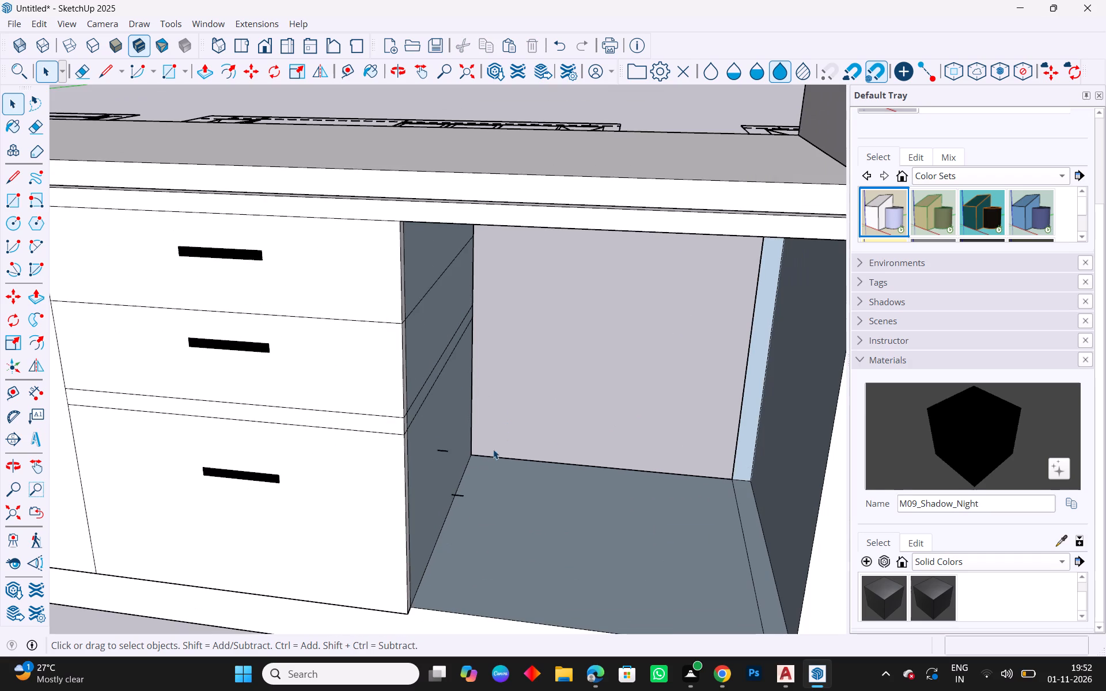
click(441, 449)
key(Delete)
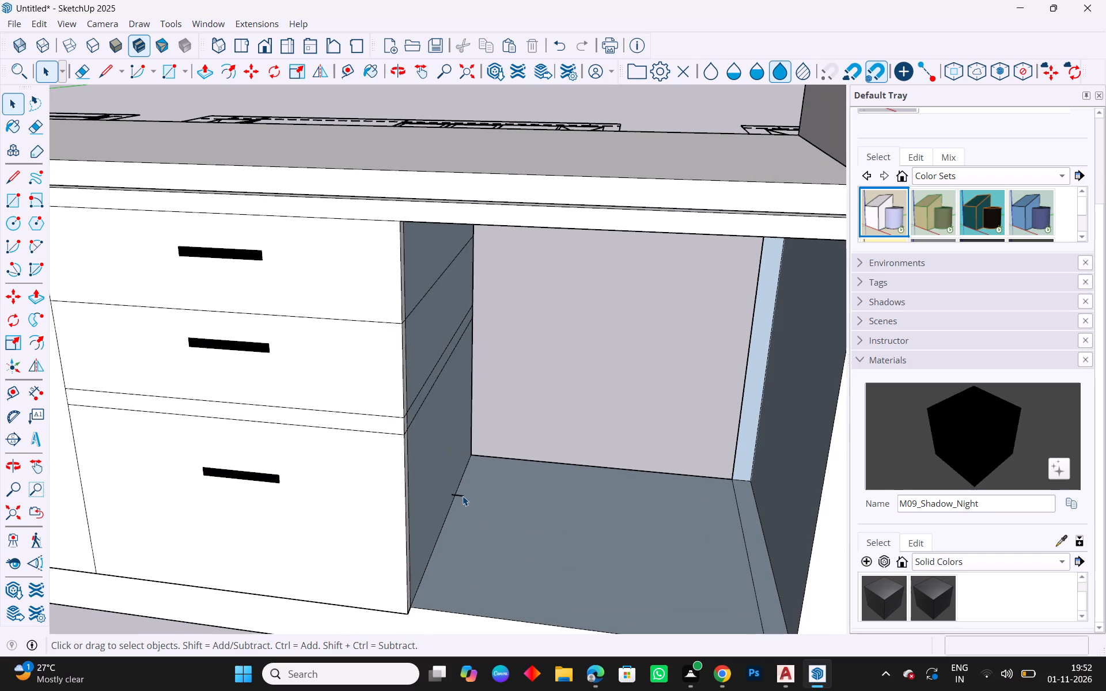
click(463, 496)
key(Delete)
scroll(473, 427, down, 9)
middle_drag(620, 495, 619, 447)
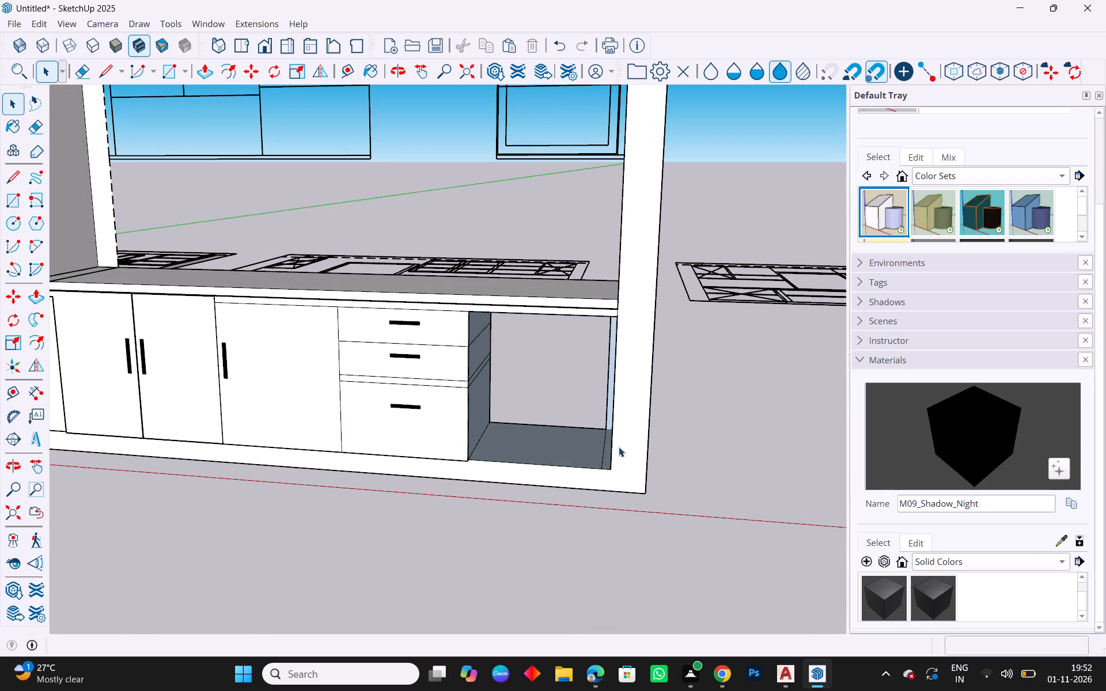
Draw a rectangle about 0.64 by 0.69 m across the empty compartment opening to rebuild the last door's face.
click(14, 207)
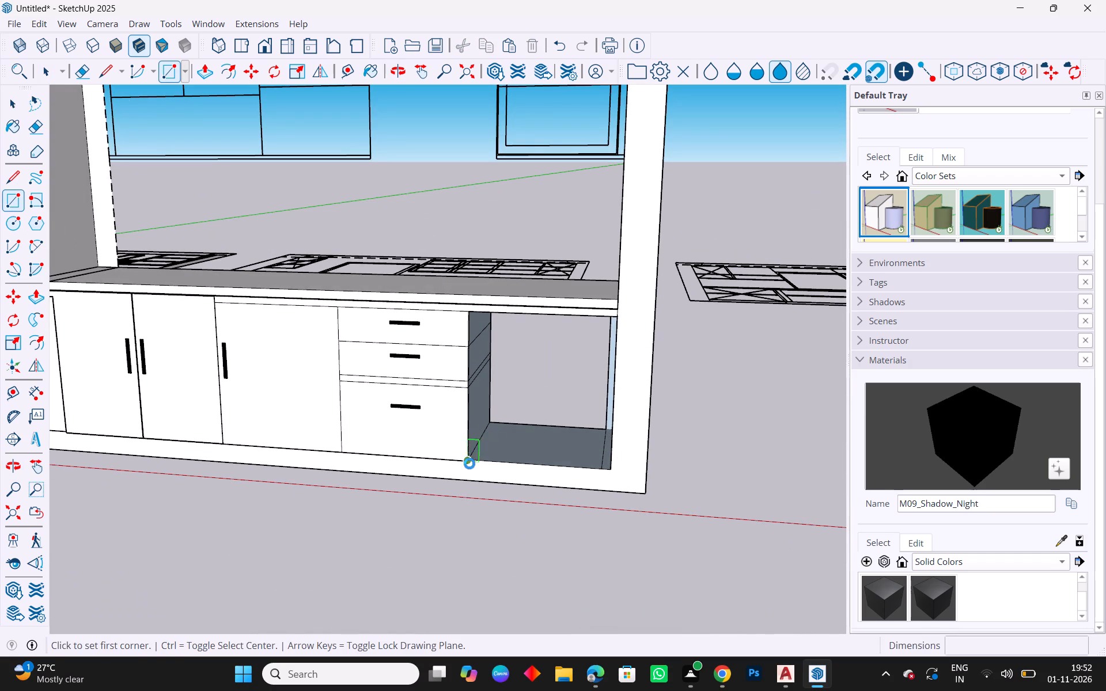
middle_drag(515, 477, 402, 460)
scroll(368, 438, up, 7)
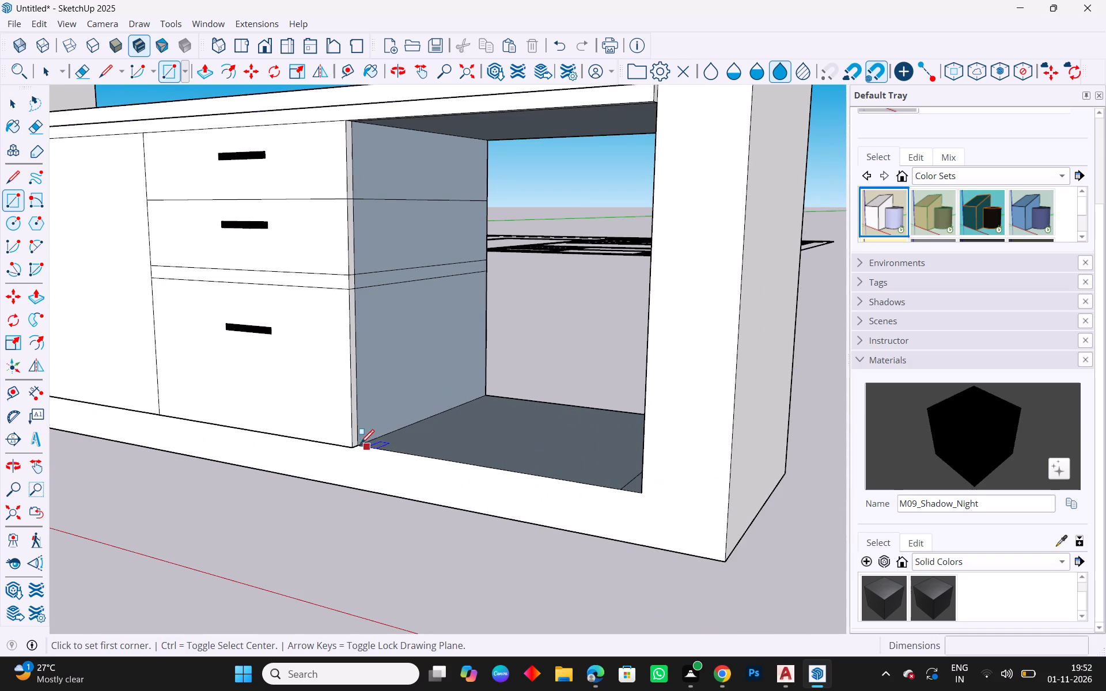
click(361, 445)
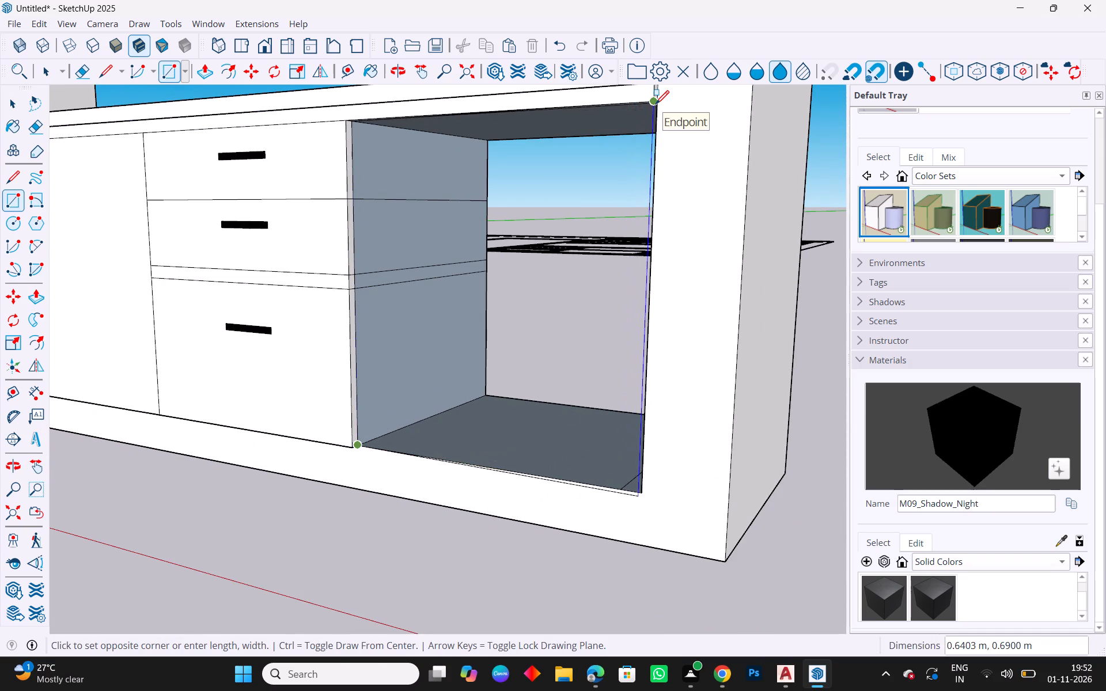
click(656, 105)
key(Escape)
key(space)
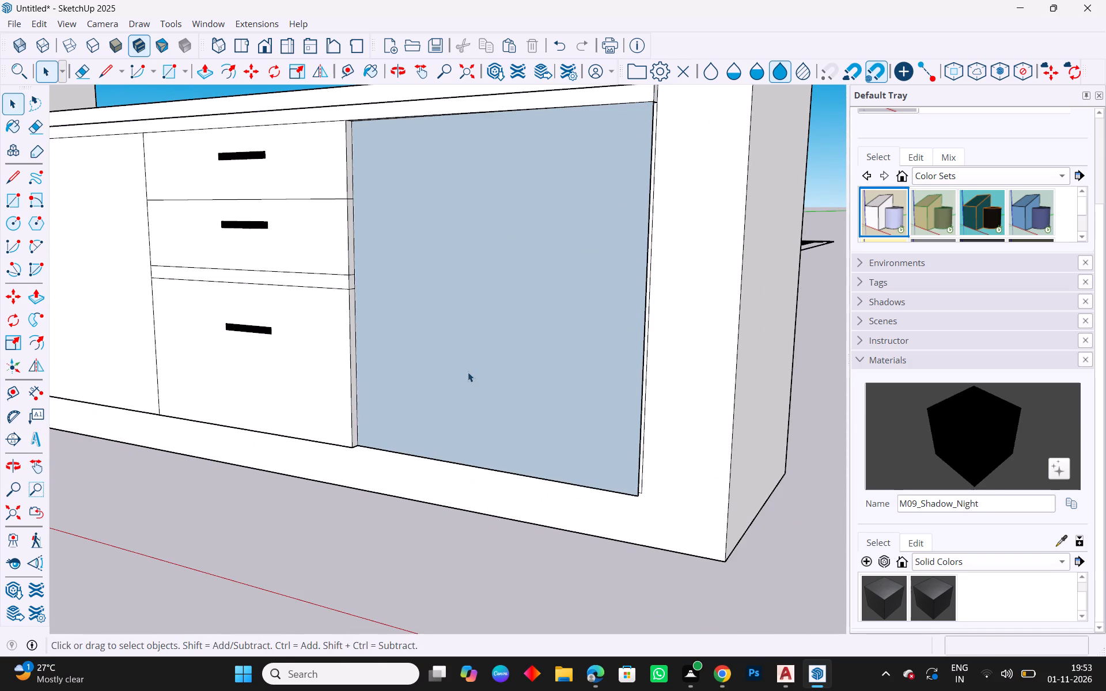
Rename the M09_Shadow_Night material as white.
drag(1082, 600, 1080, 575)
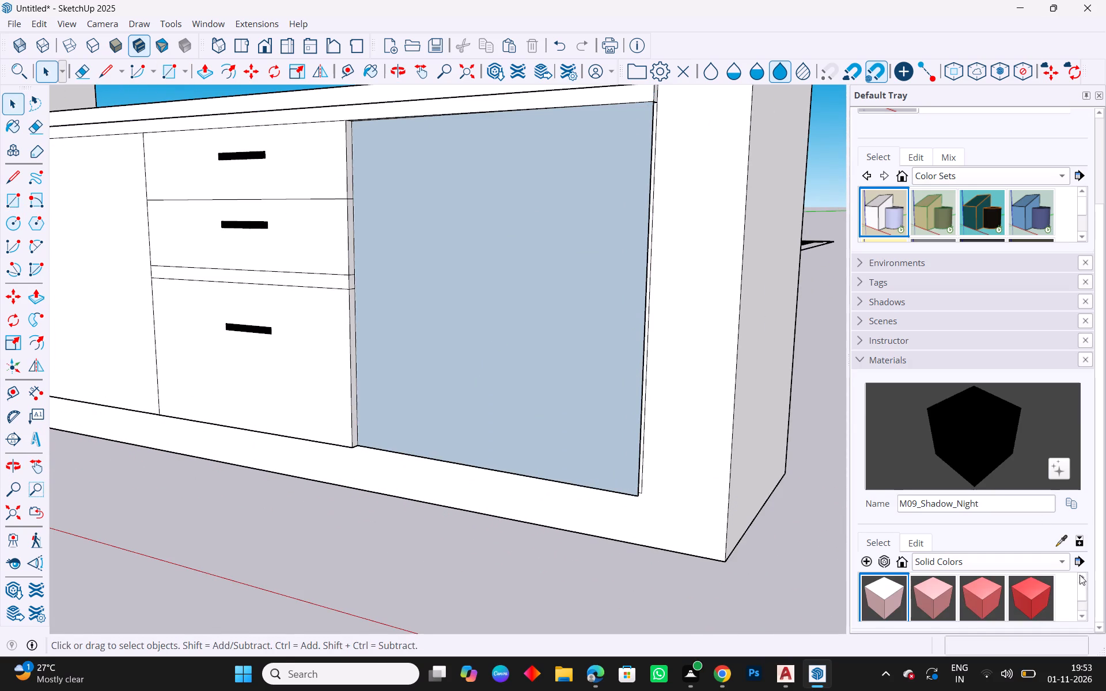
drag(1080, 575, 1080, 575)
drag(982, 559, 892, 560)
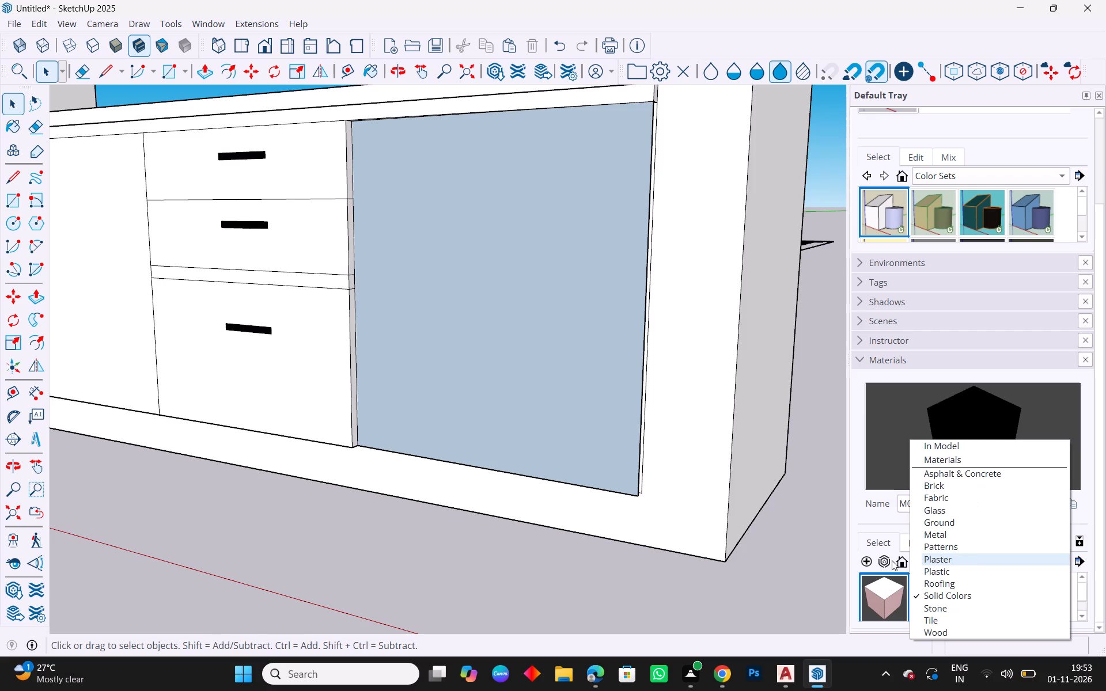
drag(892, 560, 892, 560)
drag(969, 503, 918, 510)
drag(990, 502, 862, 510)
drag(977, 504, 900, 506)
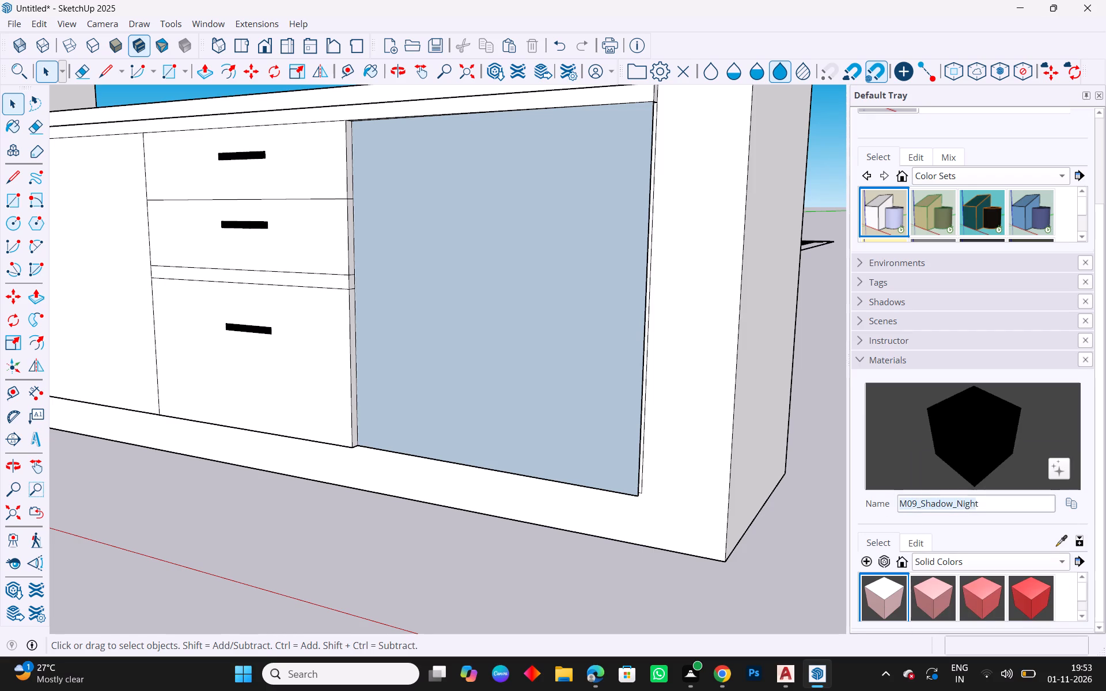
key(BackSpace)
key(Right)
key(BackSpace)
text(white)
key(Return)
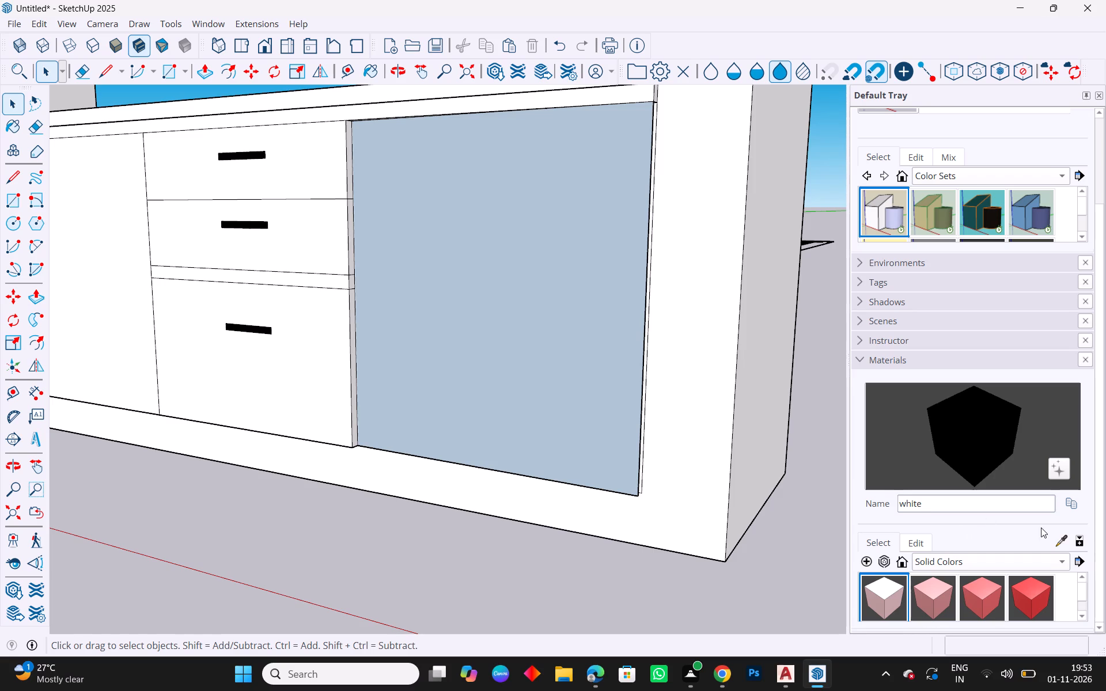
click(979, 504)
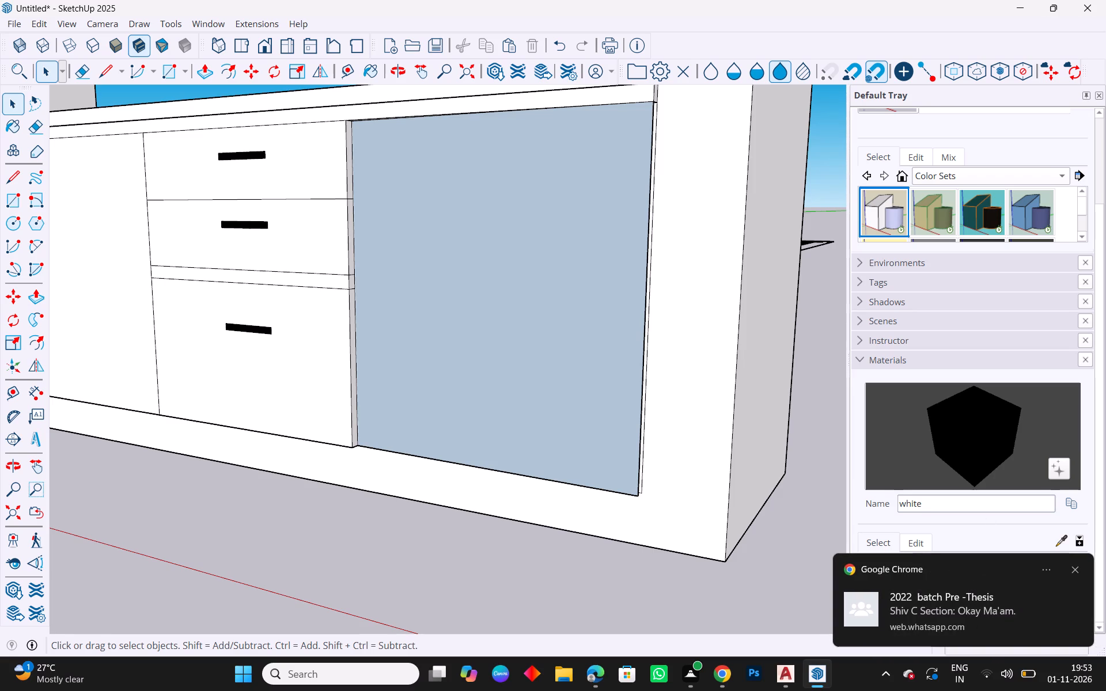
key(Return)
click(1074, 566)
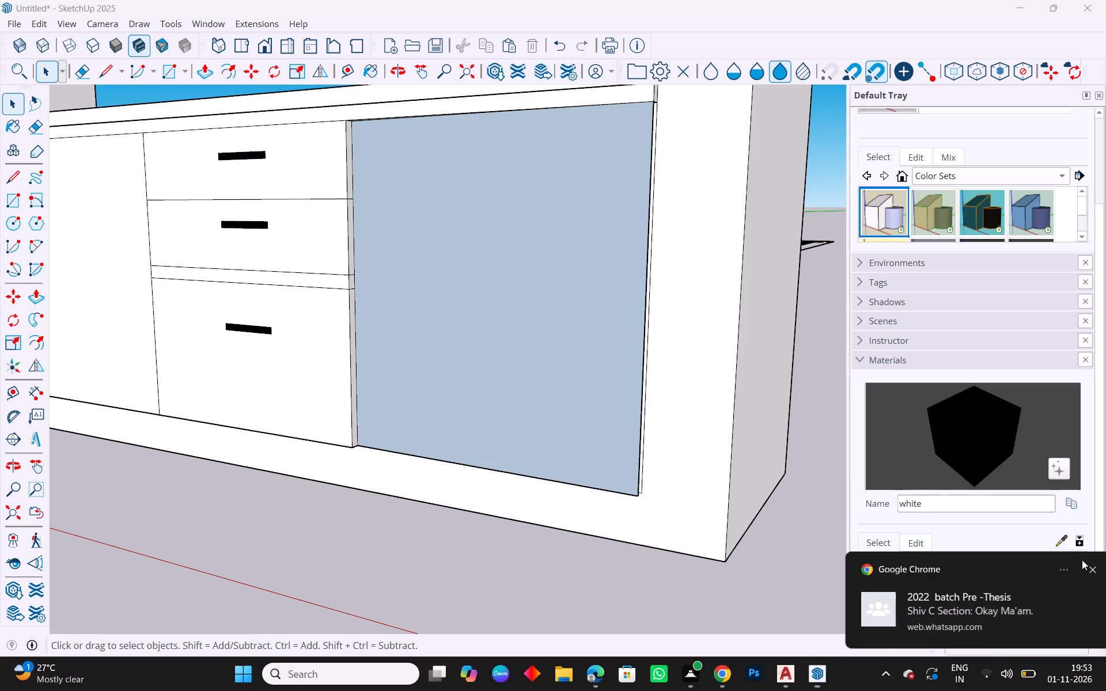
scroll(1015, 601, down, 3)
drag(934, 499, 934, 500)
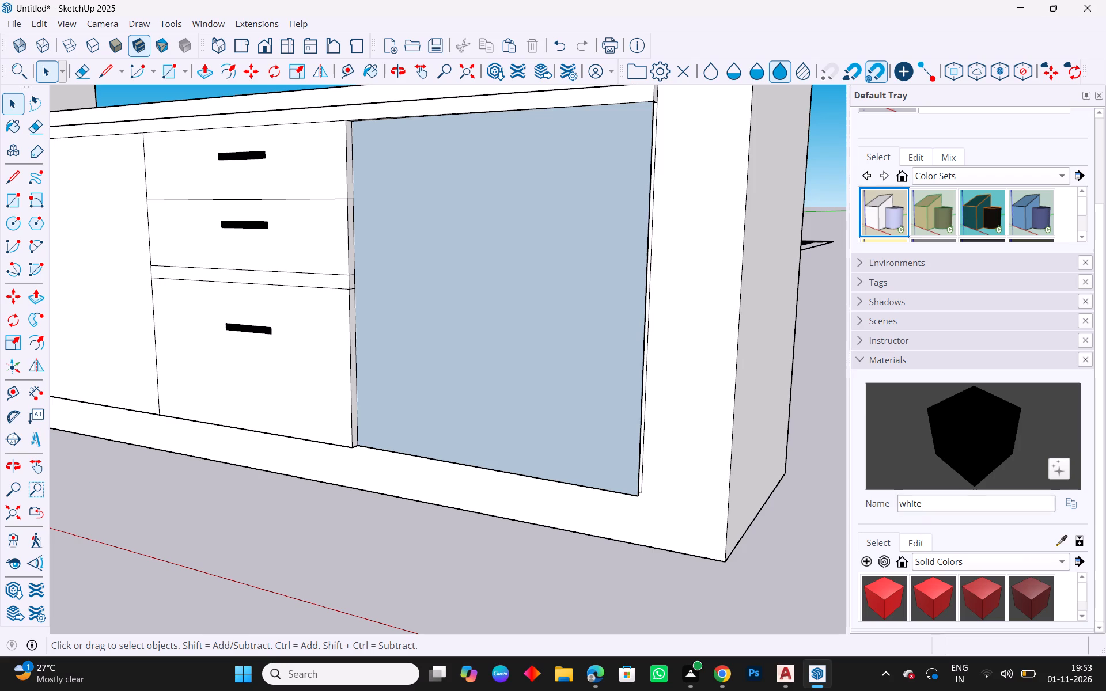
drag(934, 500, 897, 507)
Change the renamed material's color to a near-white by raising its brightness.
click(926, 545)
scroll(926, 594, down, 4)
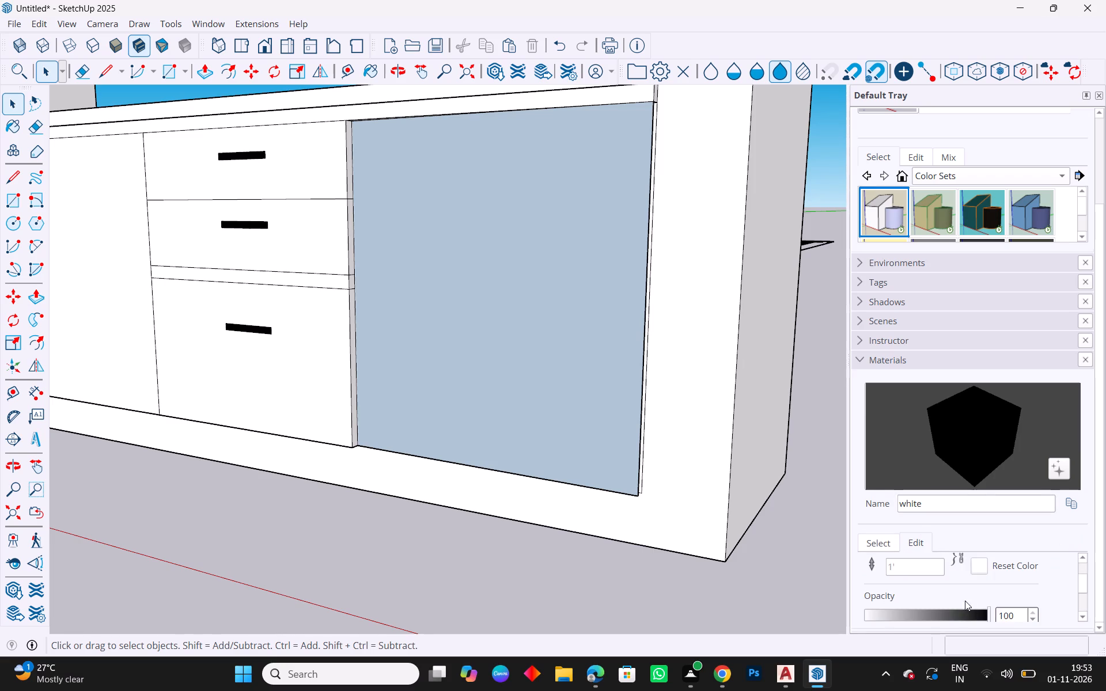
scroll(921, 601, up, 4)
click(1081, 572)
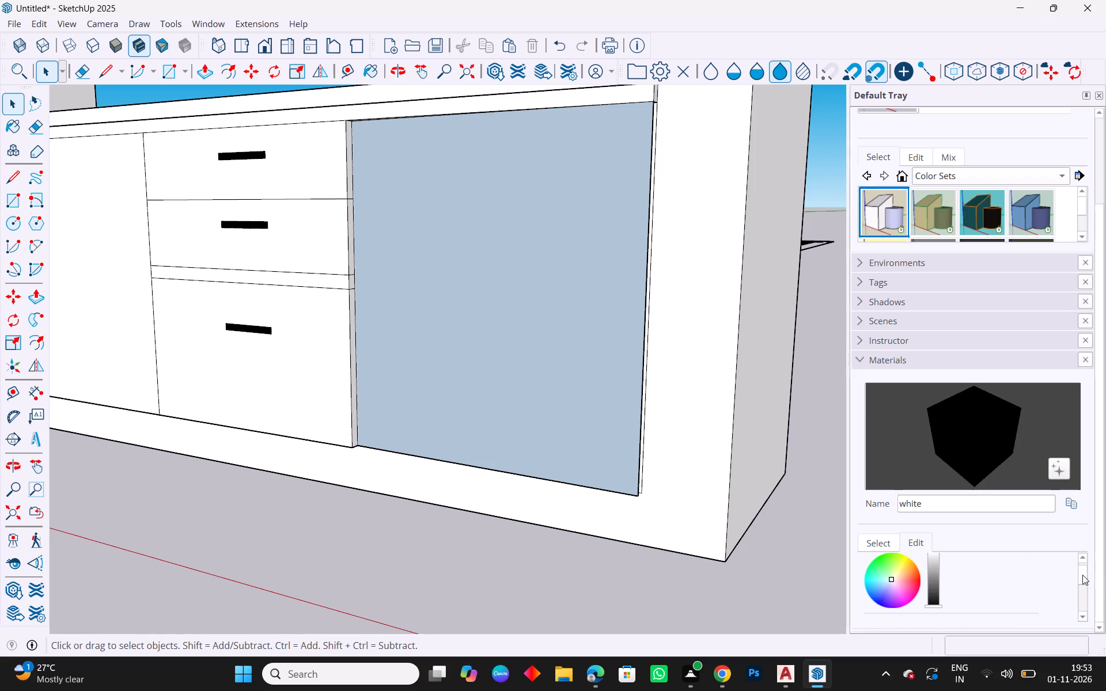
click(888, 580)
click(892, 580)
scroll(947, 580, up, 3)
scroll(940, 538, down, 3)
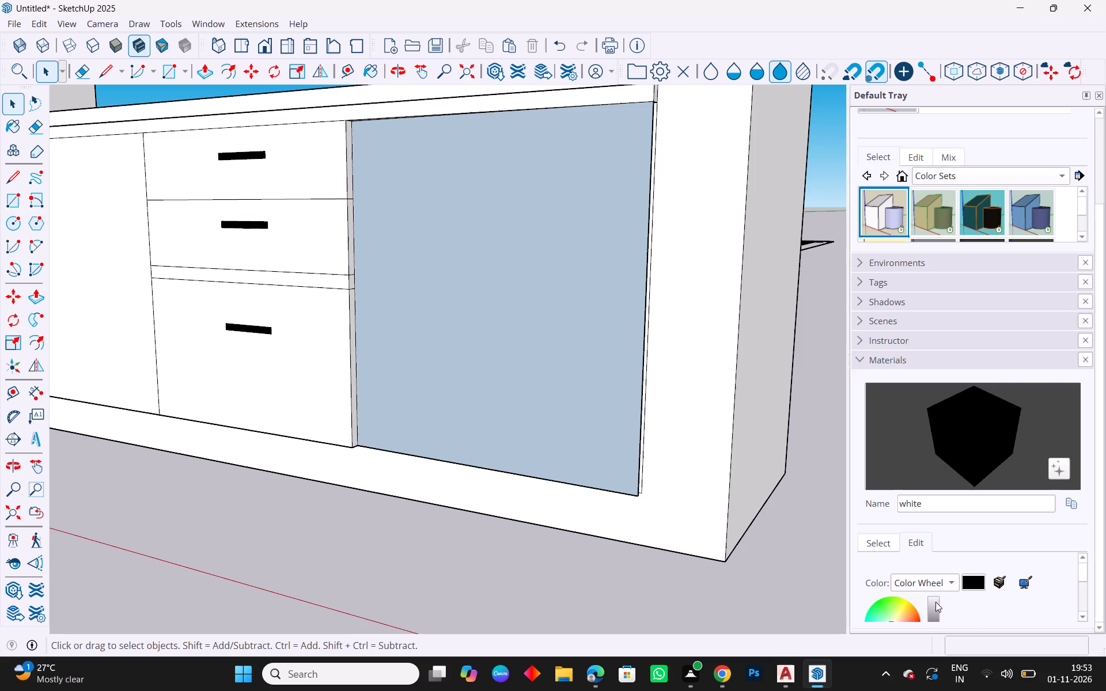
click(935, 599)
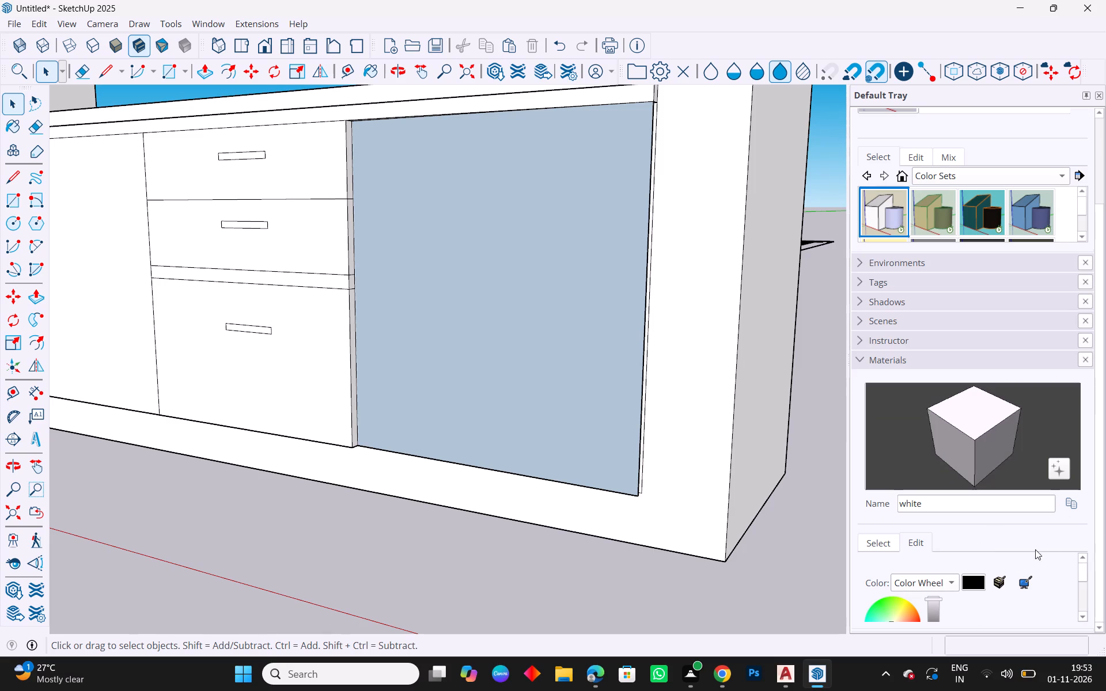
scroll(977, 564, down, 8)
Paint the rebuilt face of the last door with the white material.
click(978, 430)
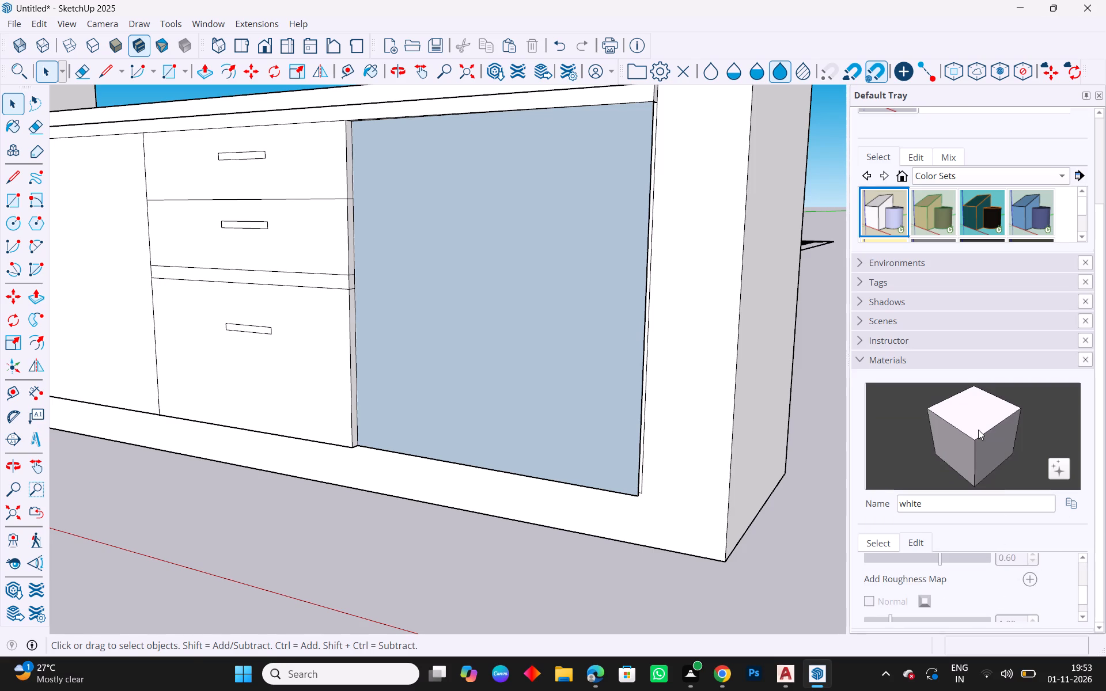
click(503, 337)
middle_drag(551, 405, 635, 420)
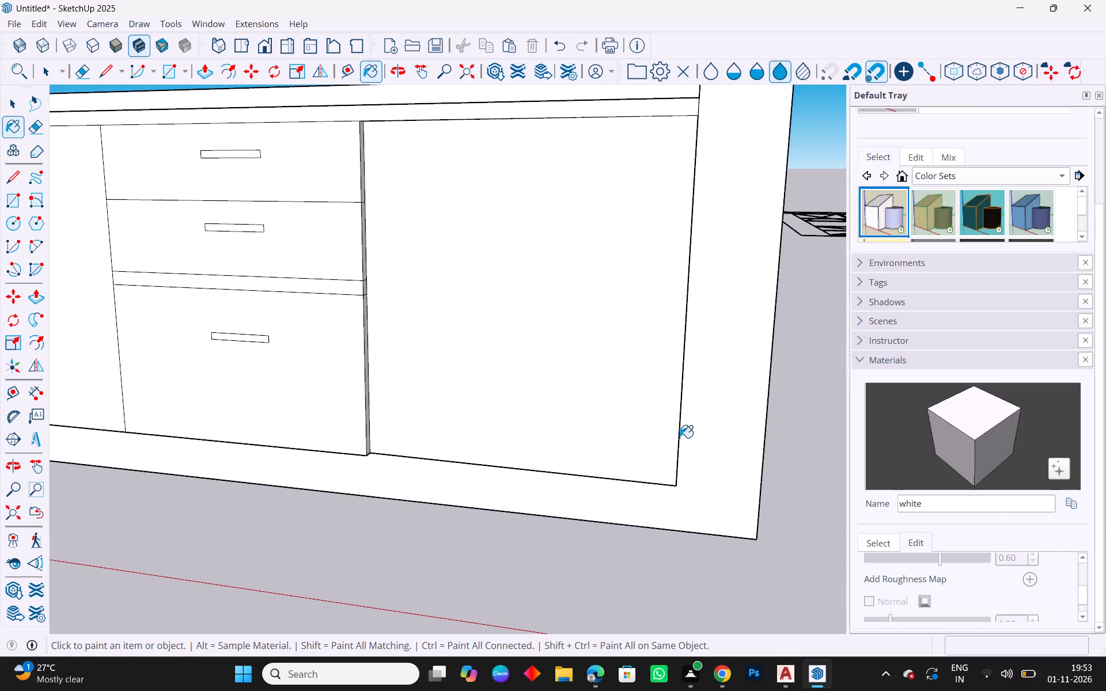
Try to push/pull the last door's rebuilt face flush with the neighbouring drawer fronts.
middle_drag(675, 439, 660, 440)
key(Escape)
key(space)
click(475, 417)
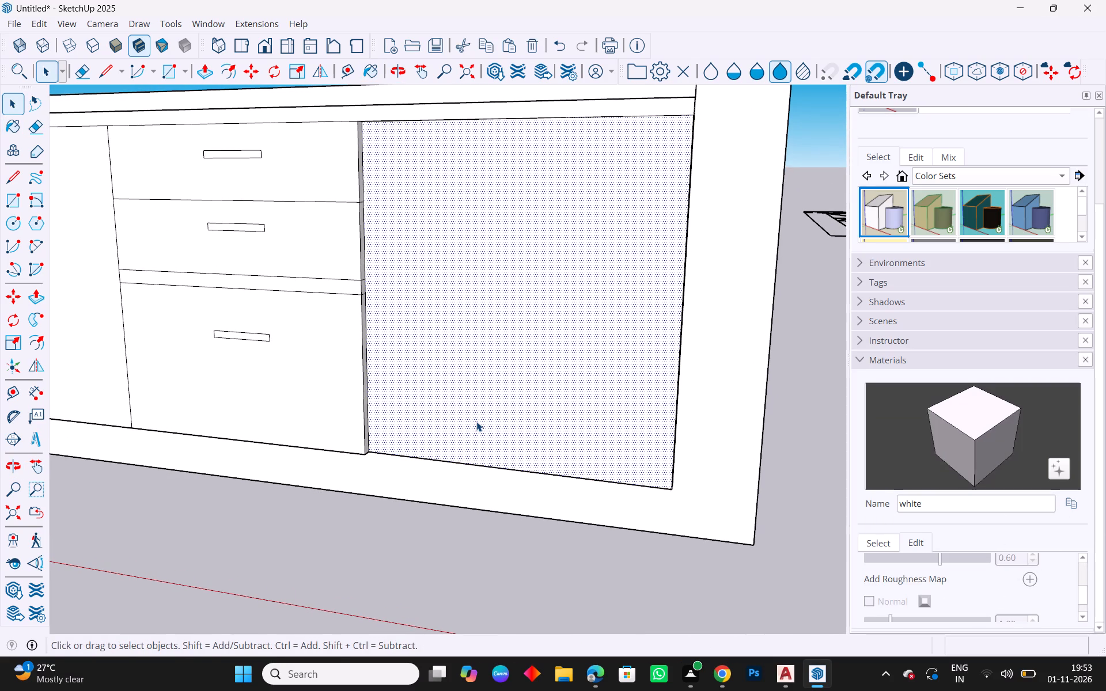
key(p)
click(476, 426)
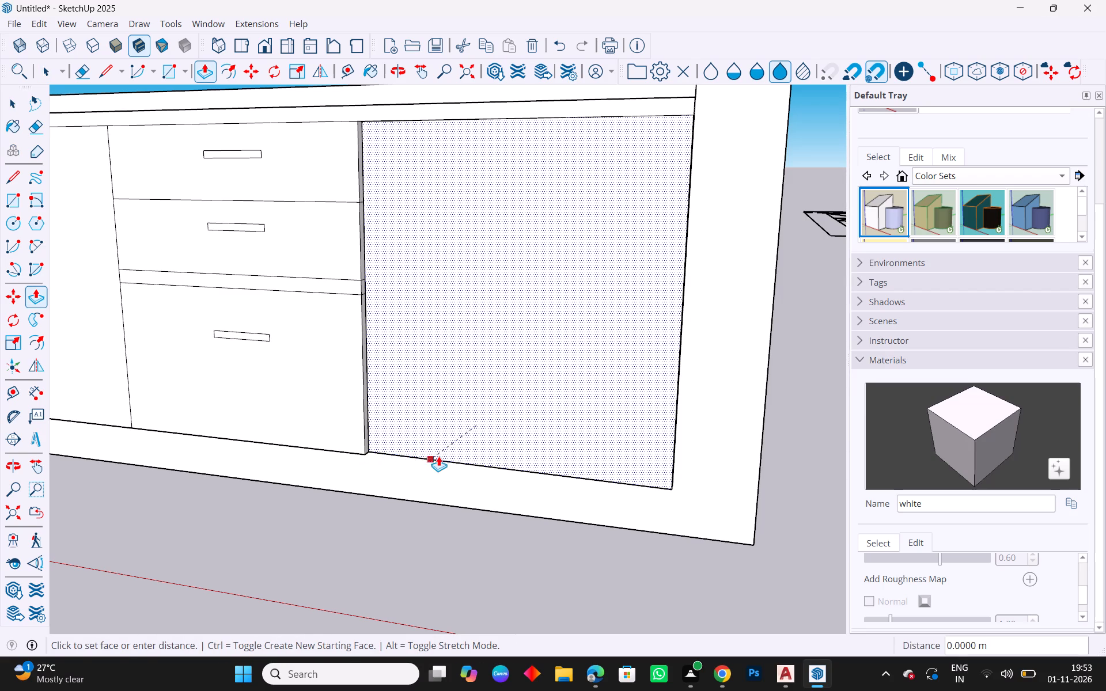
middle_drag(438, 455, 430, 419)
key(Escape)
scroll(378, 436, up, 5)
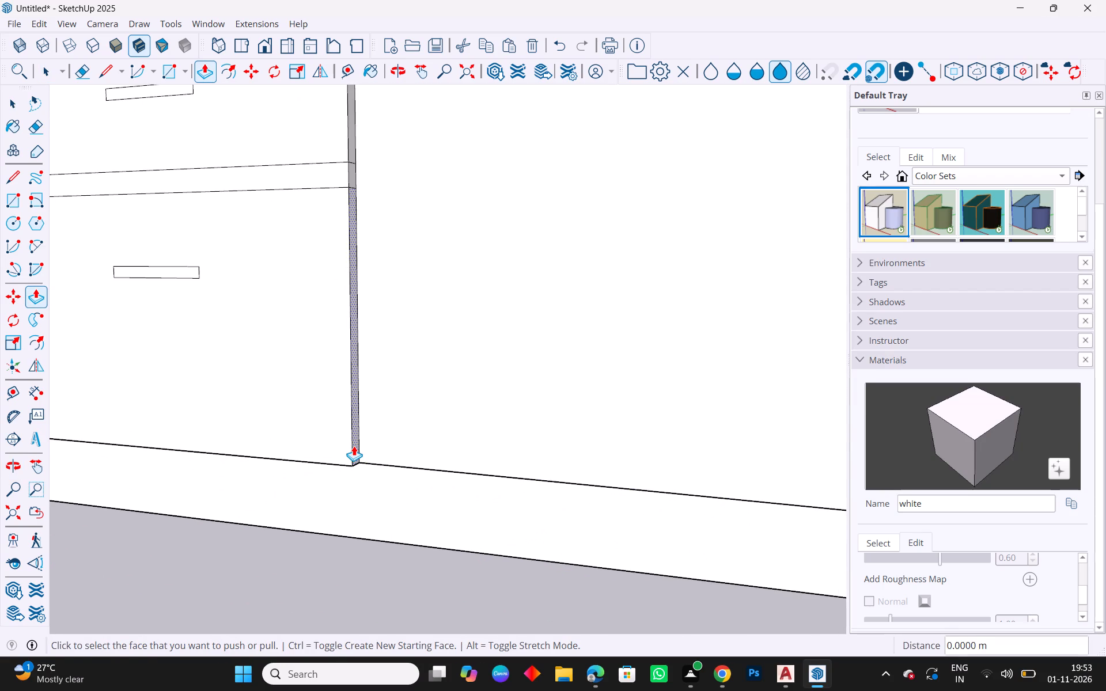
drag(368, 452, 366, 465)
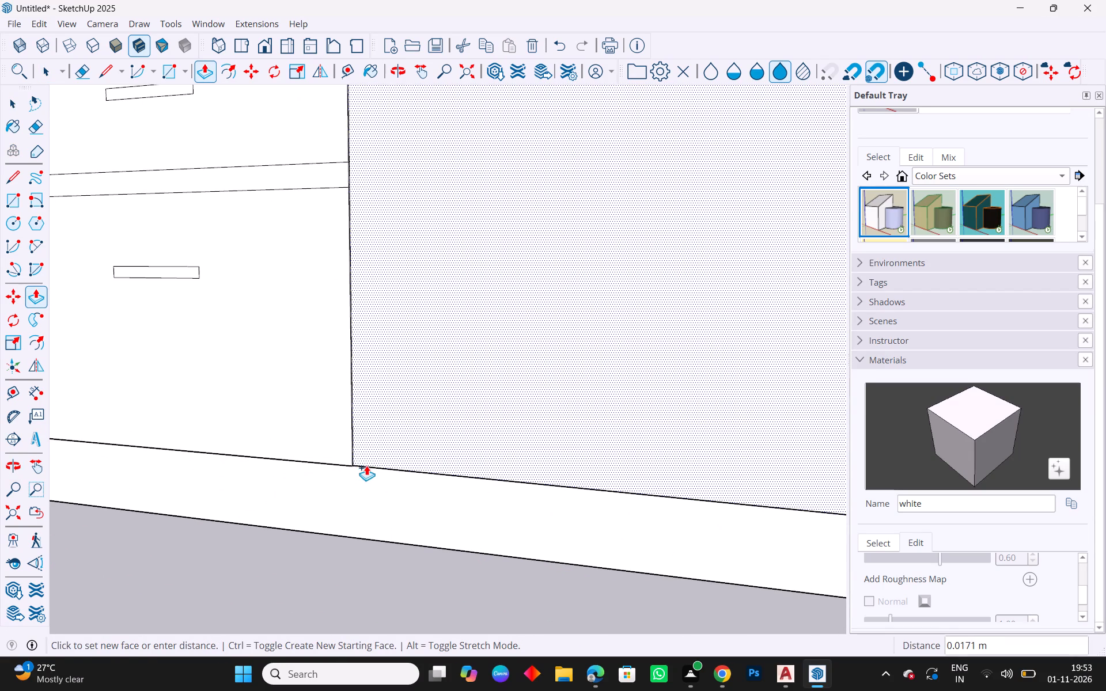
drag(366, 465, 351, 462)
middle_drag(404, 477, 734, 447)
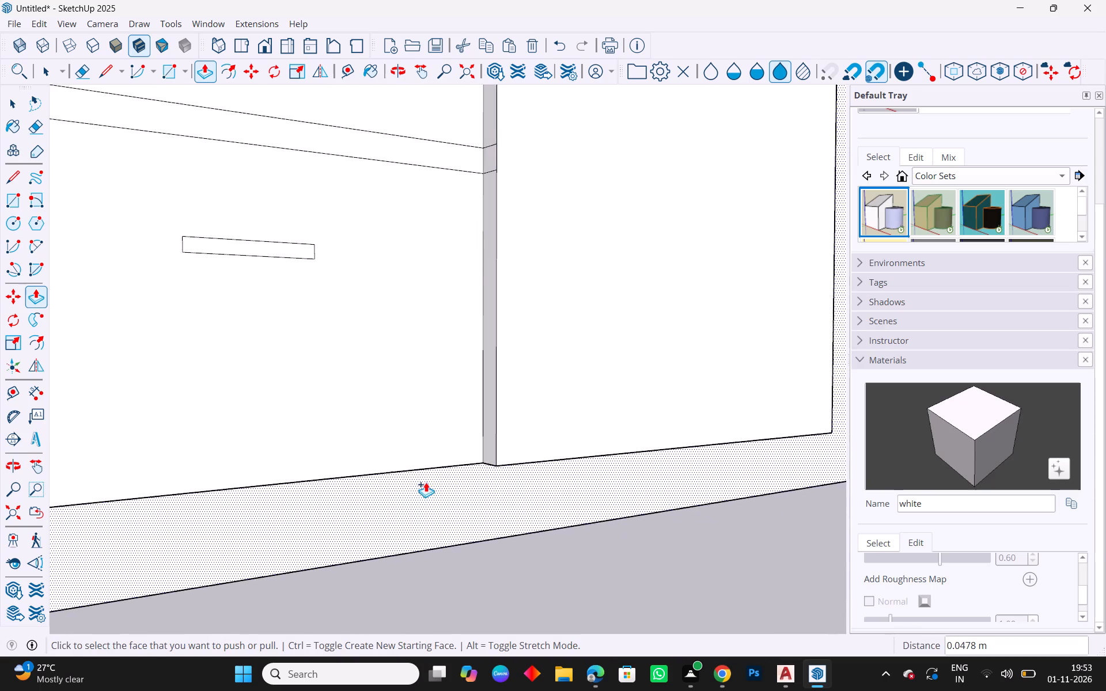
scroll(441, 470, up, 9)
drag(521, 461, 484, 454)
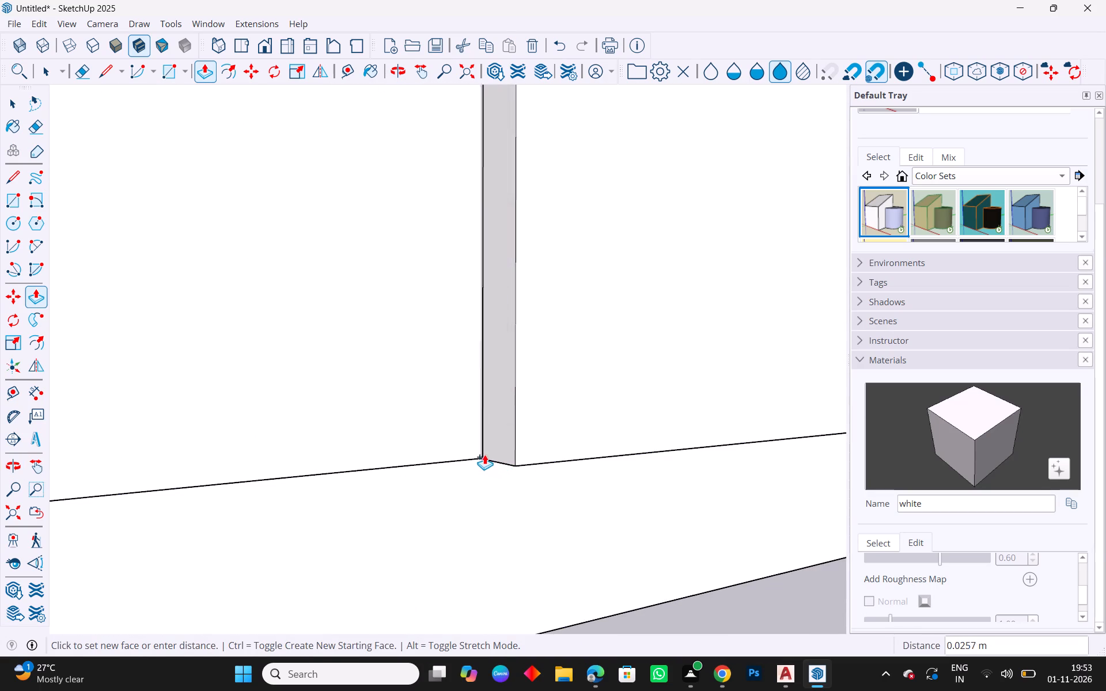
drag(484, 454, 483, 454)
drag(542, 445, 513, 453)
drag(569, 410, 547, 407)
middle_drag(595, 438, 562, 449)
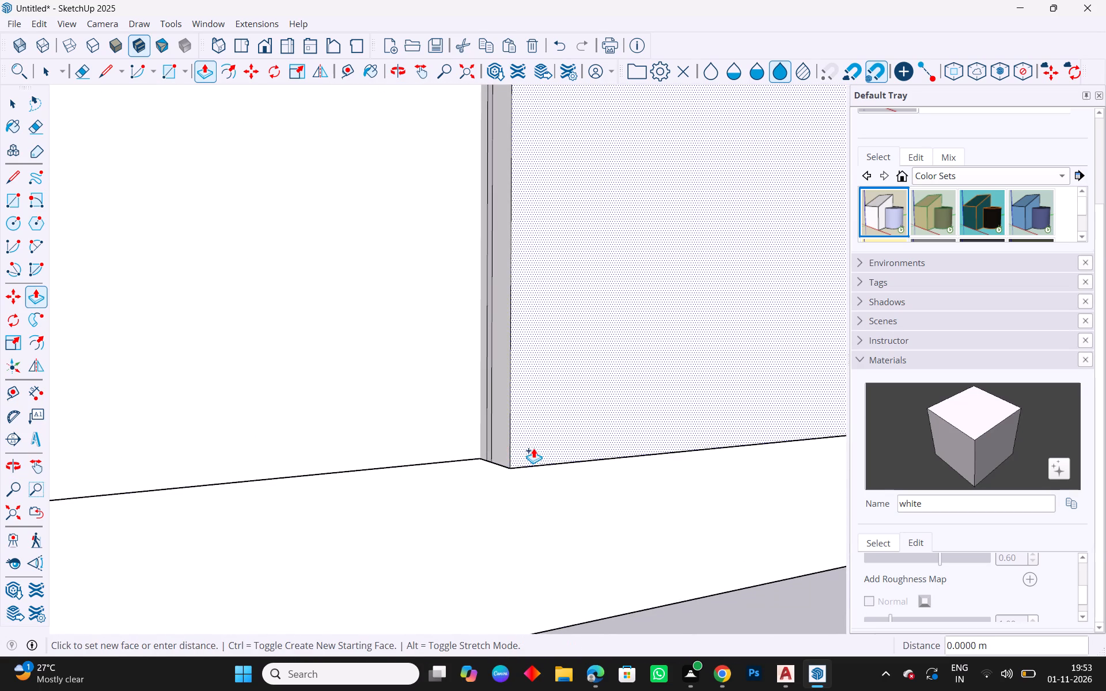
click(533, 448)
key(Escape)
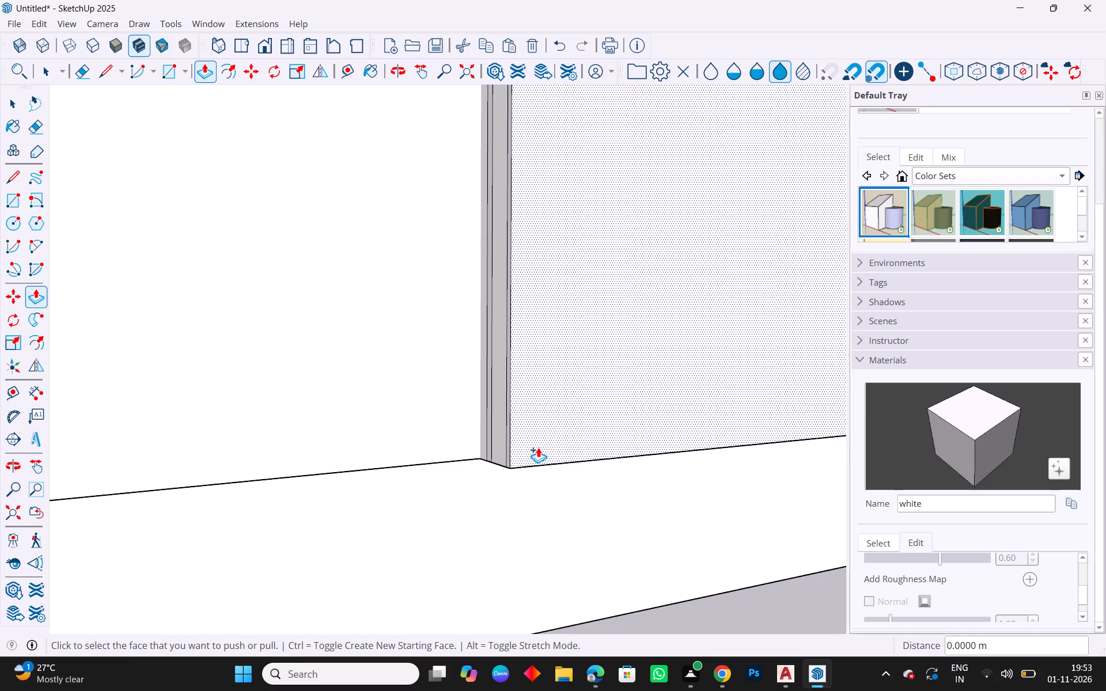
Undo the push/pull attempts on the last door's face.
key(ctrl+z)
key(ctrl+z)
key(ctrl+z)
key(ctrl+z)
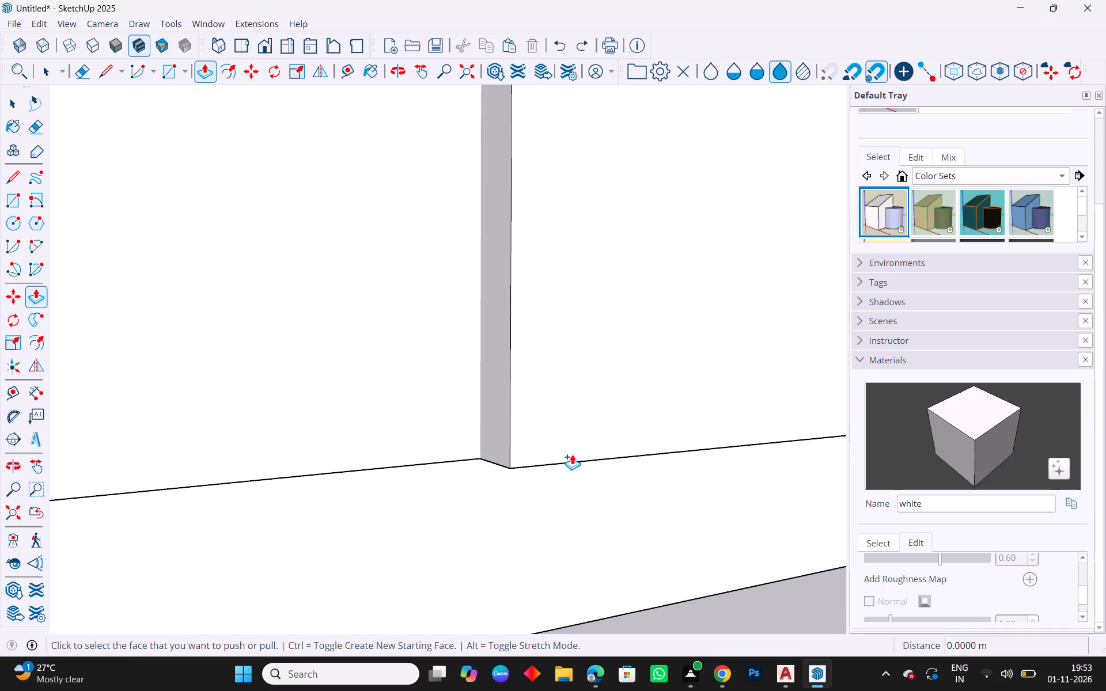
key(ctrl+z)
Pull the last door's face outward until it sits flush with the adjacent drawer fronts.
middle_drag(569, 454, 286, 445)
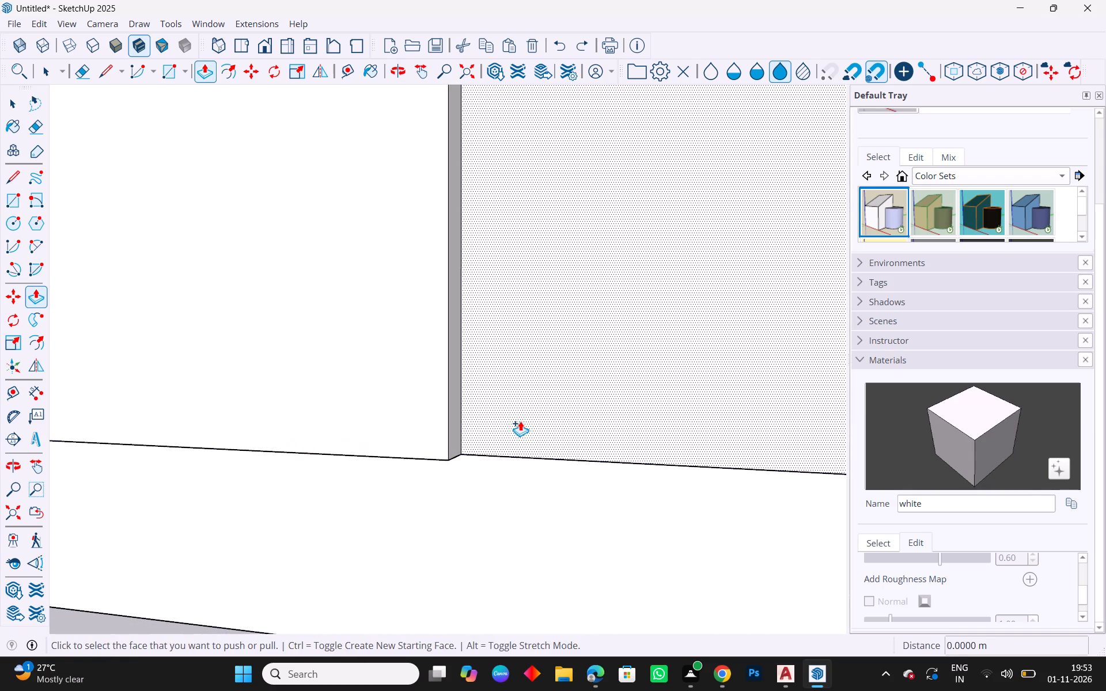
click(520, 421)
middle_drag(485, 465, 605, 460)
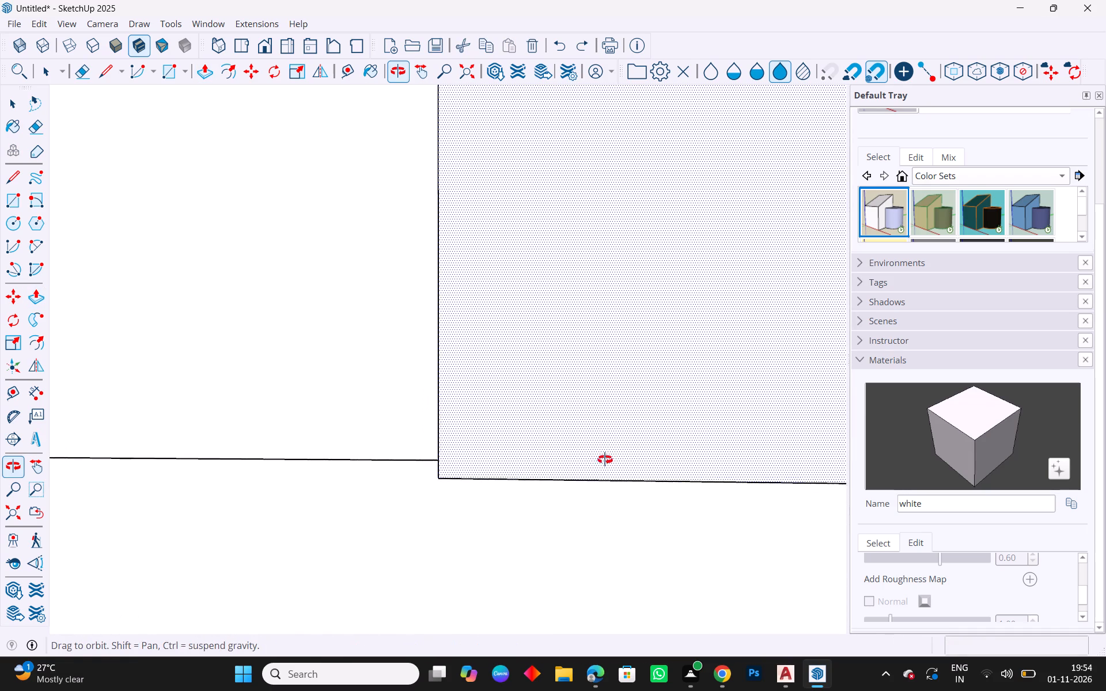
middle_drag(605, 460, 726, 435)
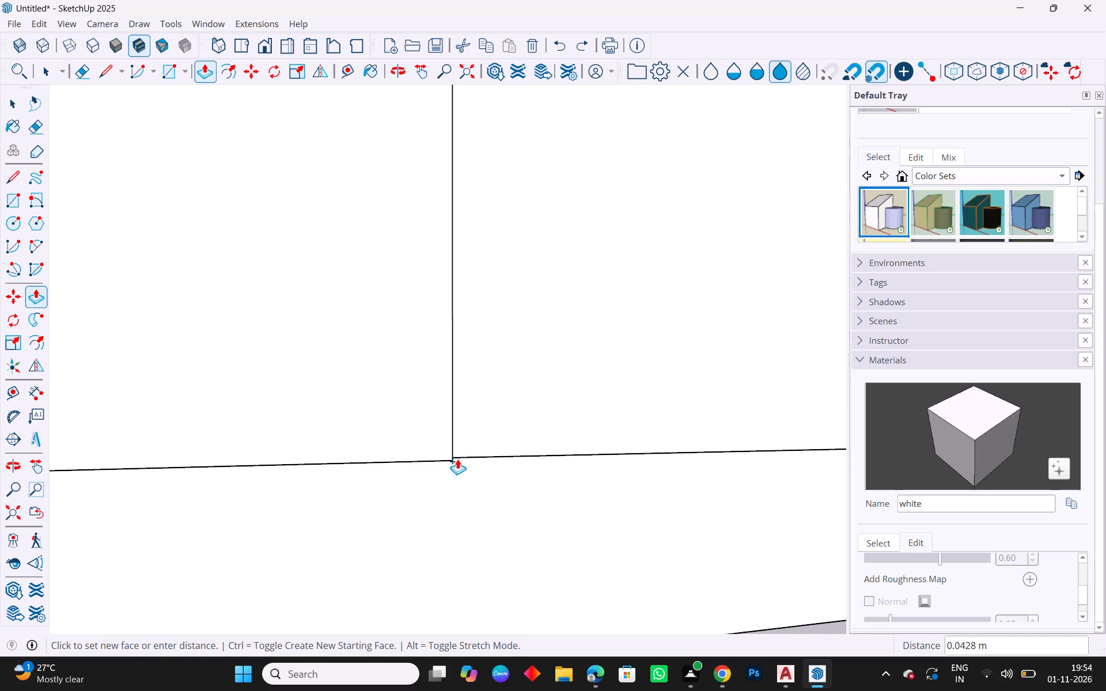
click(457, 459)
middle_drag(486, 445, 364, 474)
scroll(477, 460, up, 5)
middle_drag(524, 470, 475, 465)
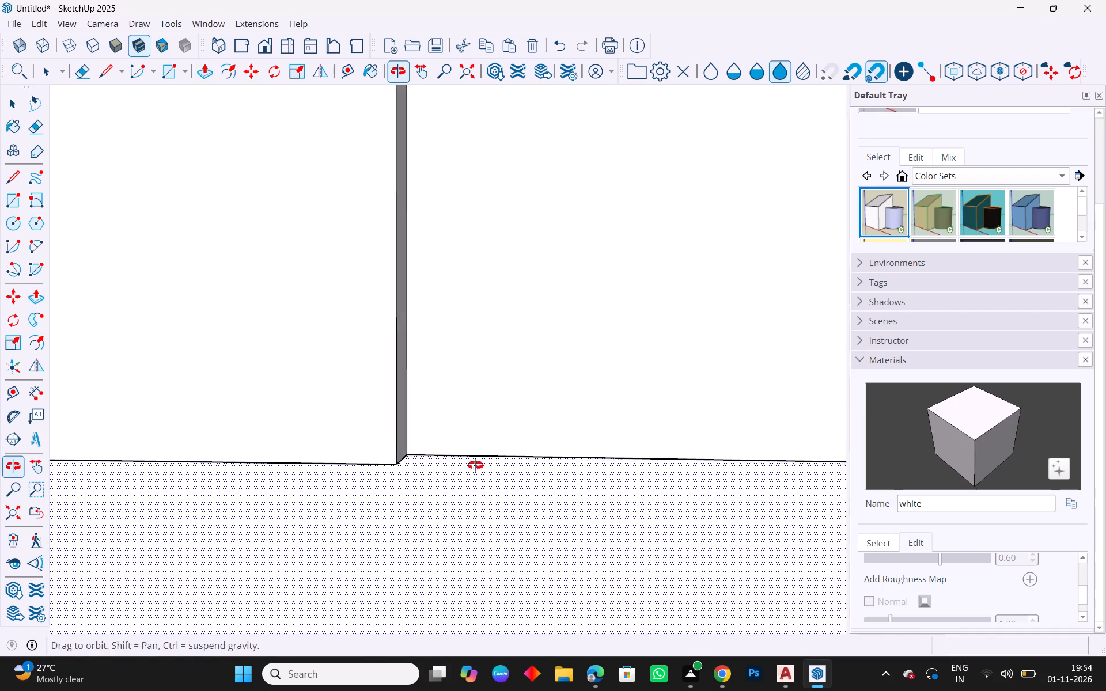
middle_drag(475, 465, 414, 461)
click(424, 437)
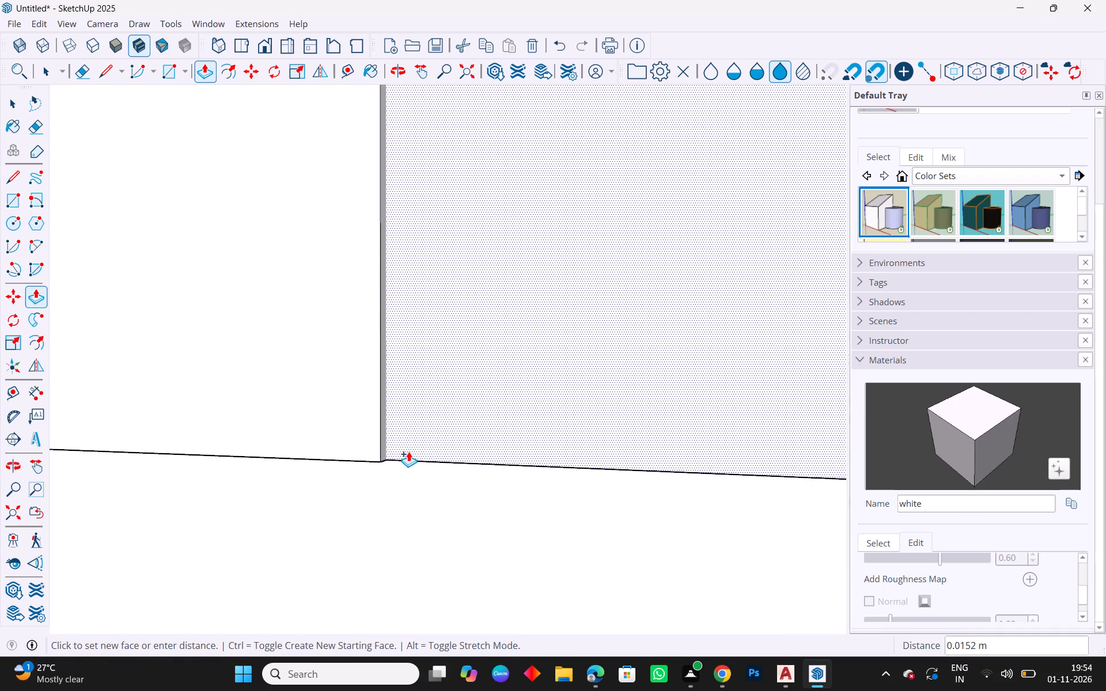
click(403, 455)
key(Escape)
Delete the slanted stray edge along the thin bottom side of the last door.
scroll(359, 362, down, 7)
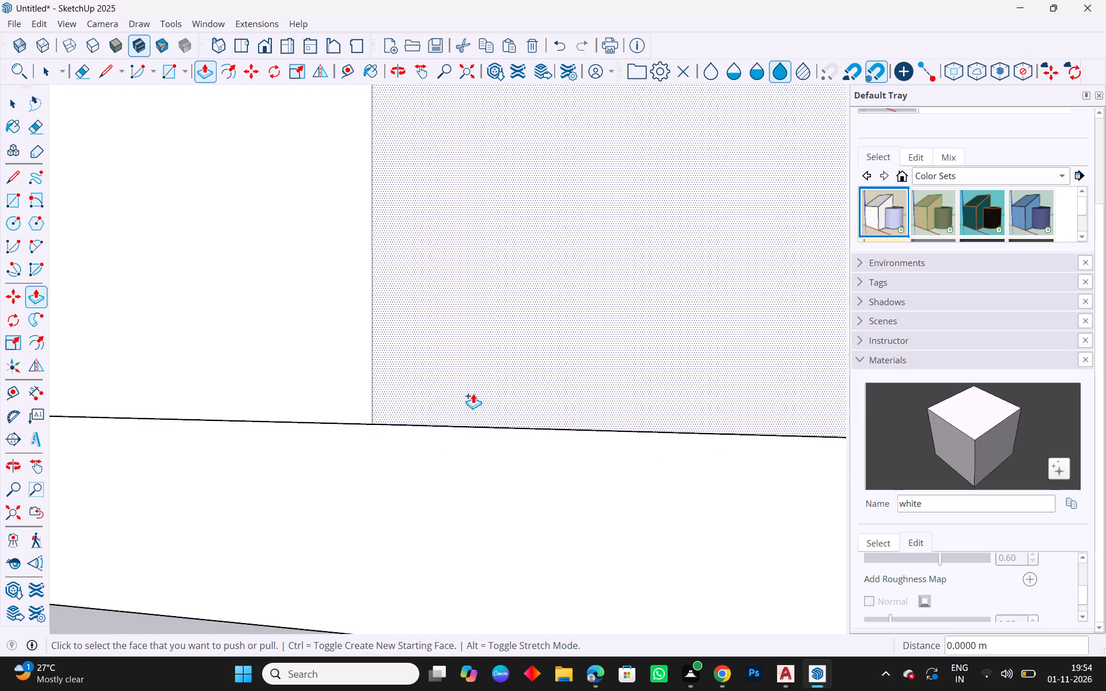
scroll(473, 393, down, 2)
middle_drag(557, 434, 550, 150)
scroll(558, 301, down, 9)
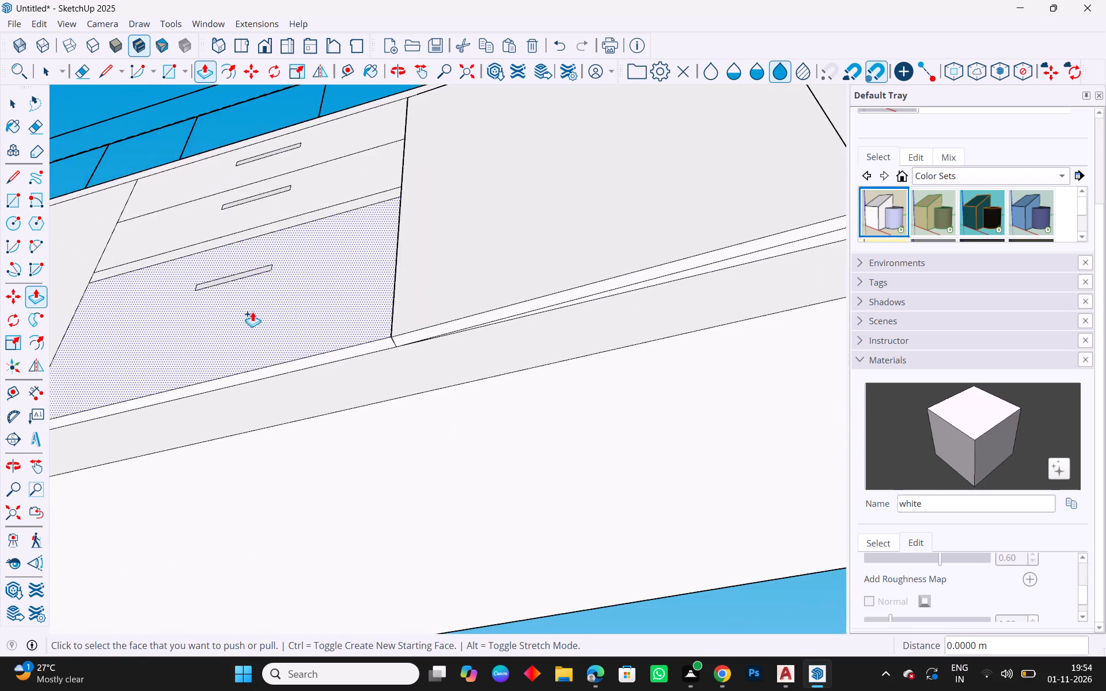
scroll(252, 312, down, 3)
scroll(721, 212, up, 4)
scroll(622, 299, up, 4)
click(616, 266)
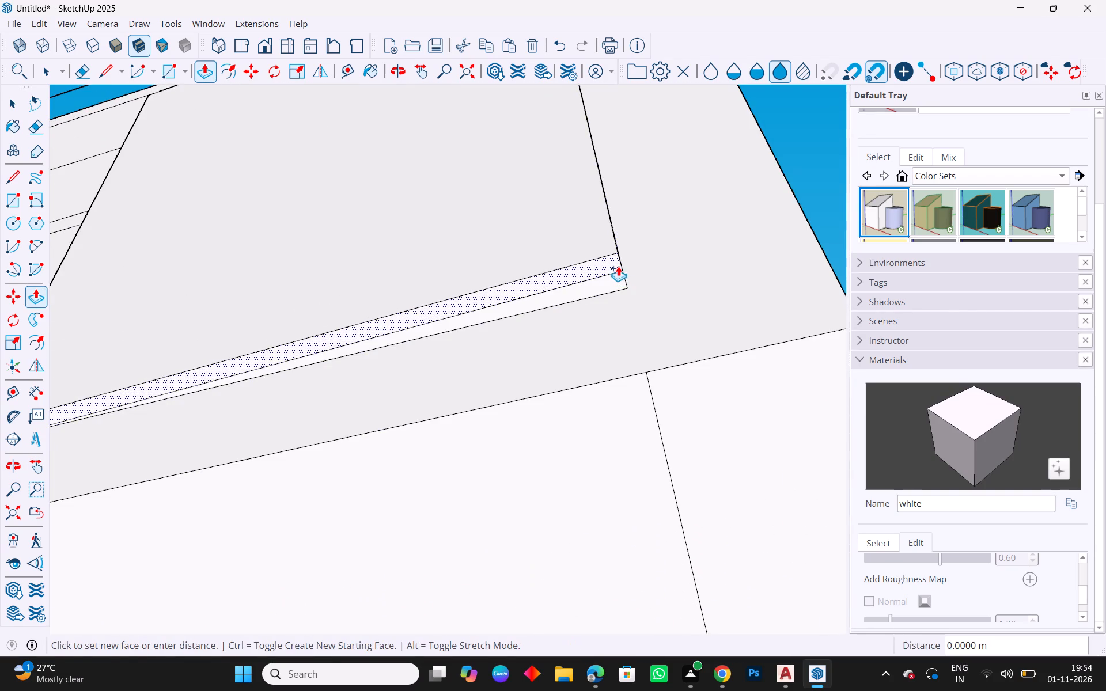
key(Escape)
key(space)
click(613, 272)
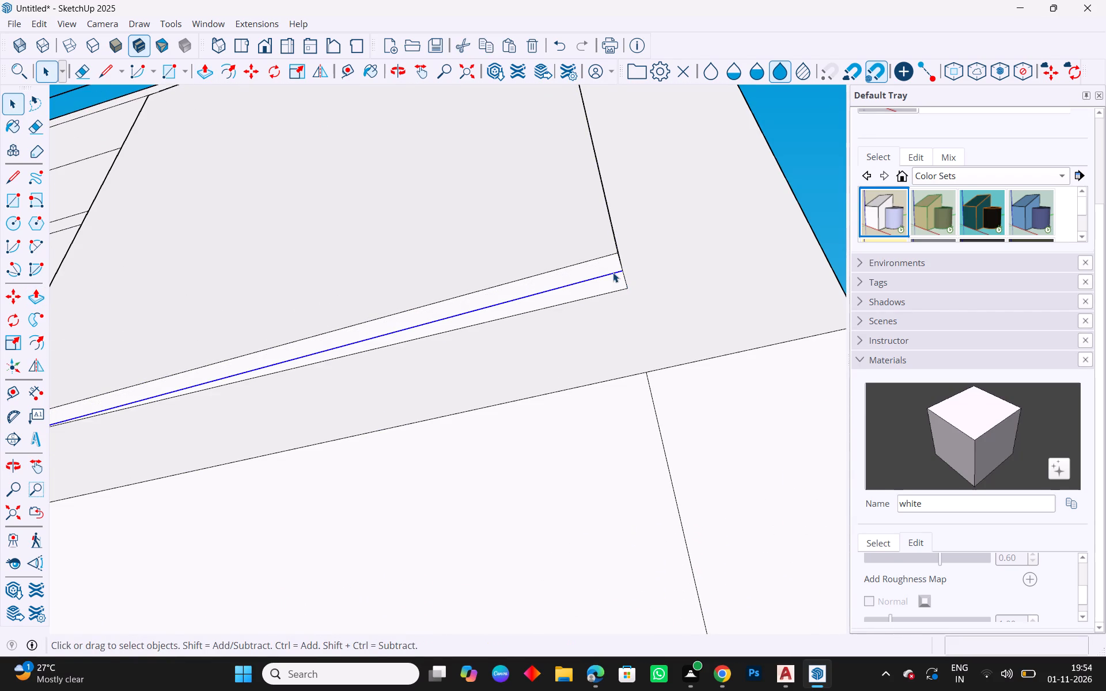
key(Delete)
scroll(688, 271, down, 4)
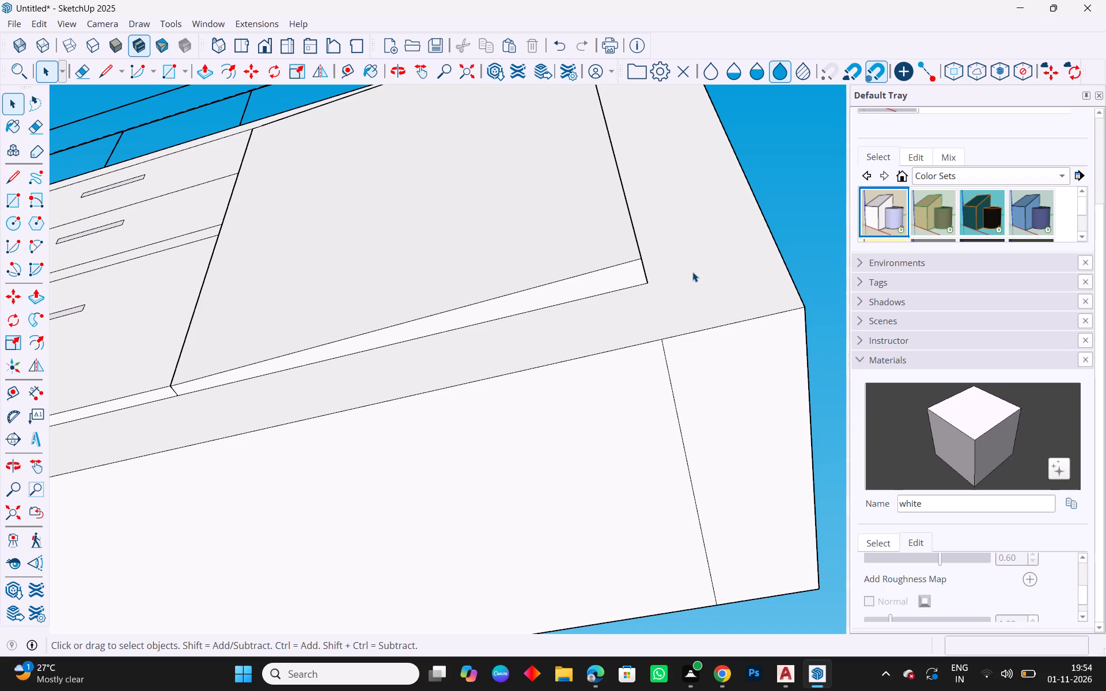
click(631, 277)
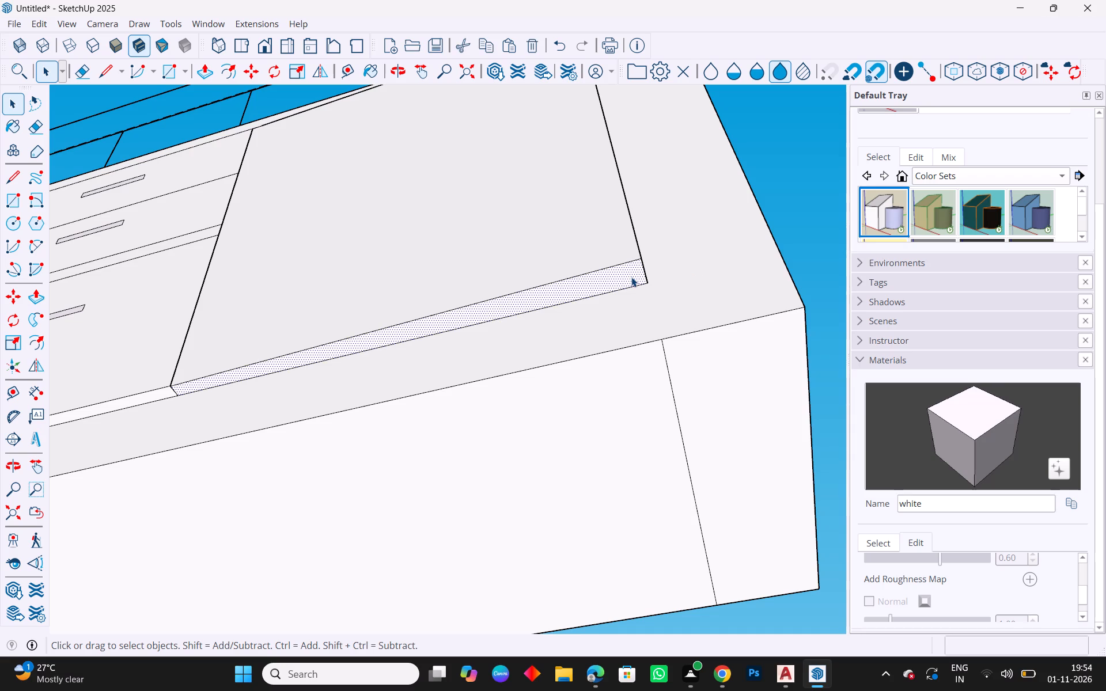
Undo the recent door edits and white-material changes, back to before the M09_Shadow_Night material was renamed.
key(ctrl+z)
key(ctrl+z)
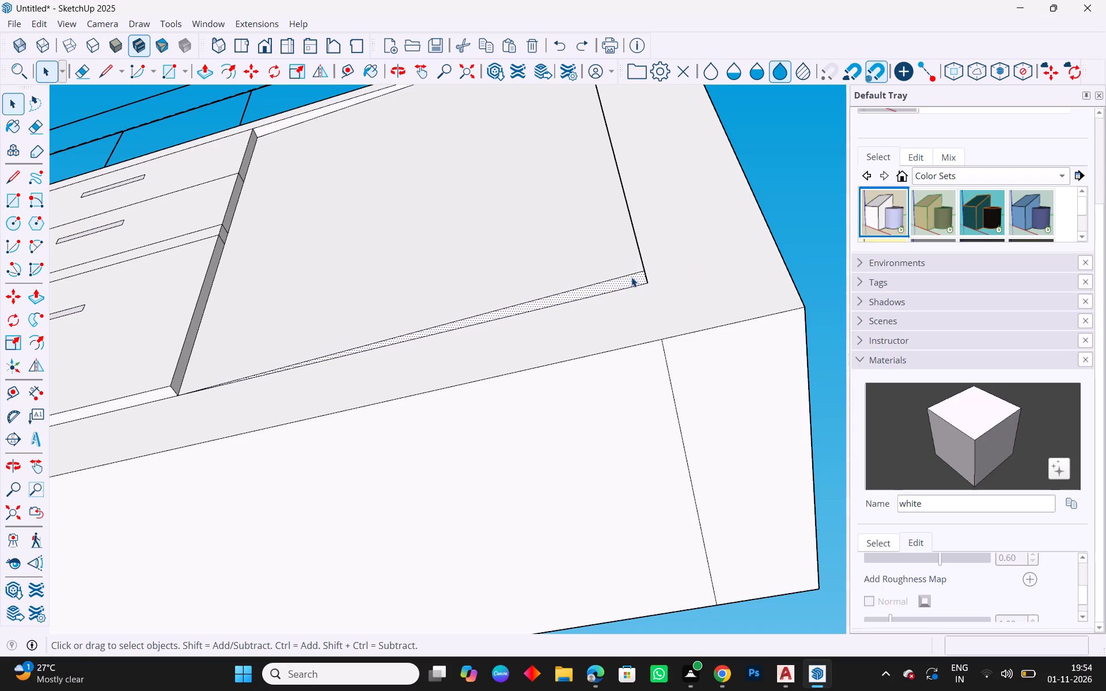
key(ctrl+z)
key(ctrl+z)
key(ctrl+z)
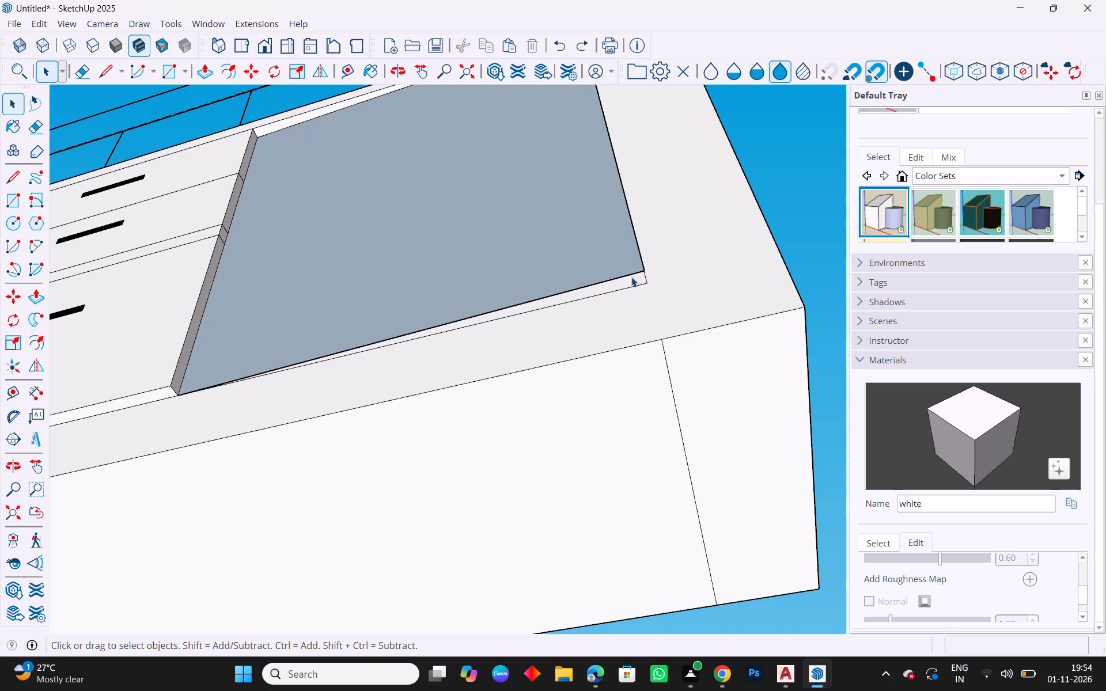
key(ctrl+z)
Delete the last door's skewed rebuilt face and its leftover edges along the bottom and top of the opening.
click(612, 274)
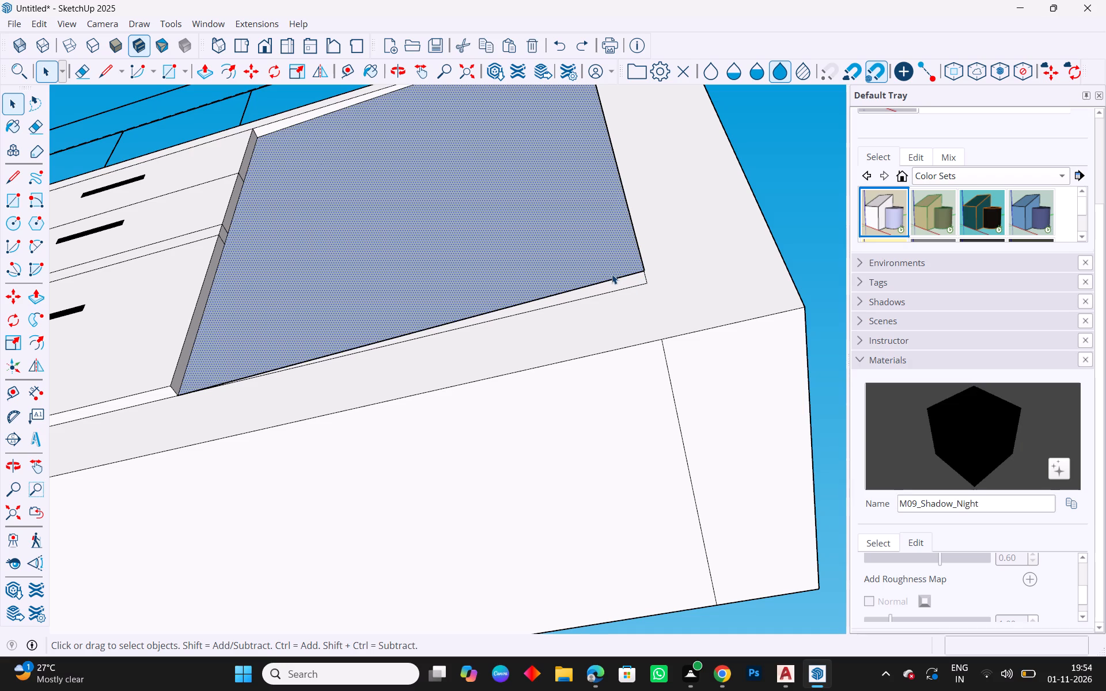
key(Delete)
click(619, 277)
key(Delete)
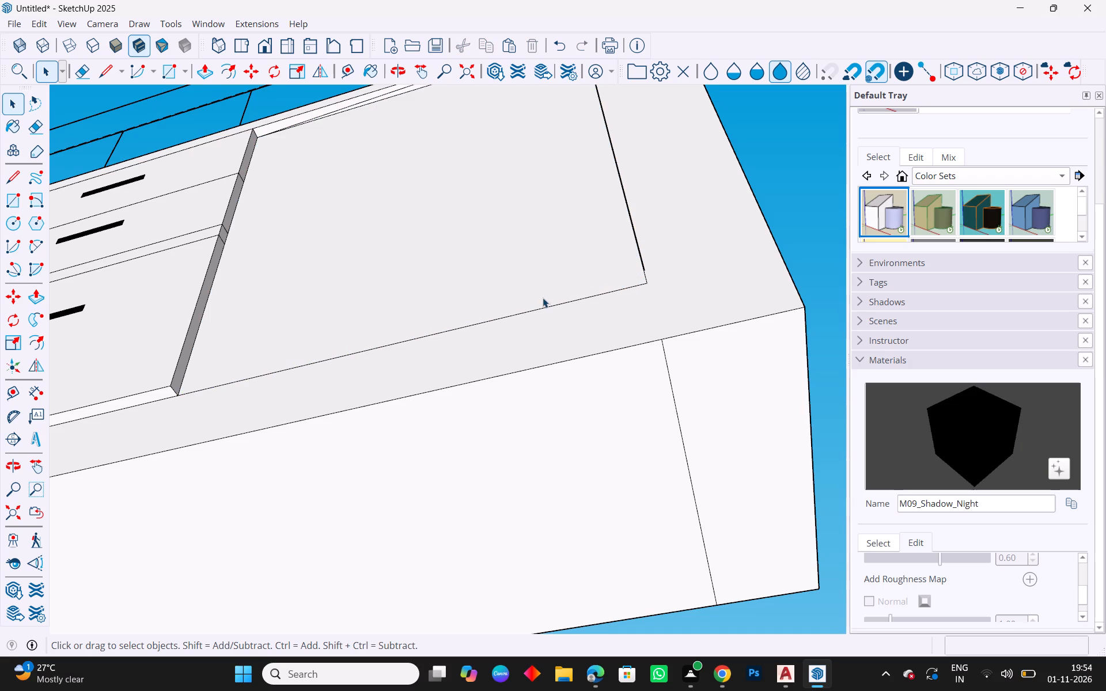
scroll(543, 299, down, 1)
click(493, 274)
scroll(560, 333, down, 2)
scroll(517, 222, down, 1)
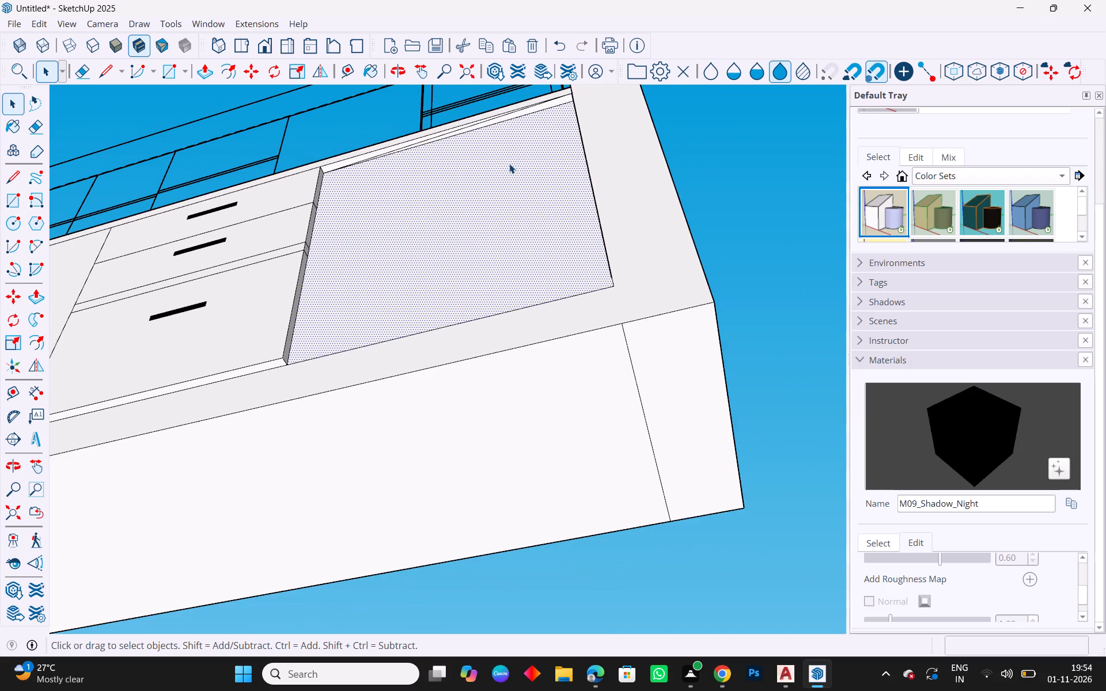
scroll(369, 122, up, 5)
click(449, 142)
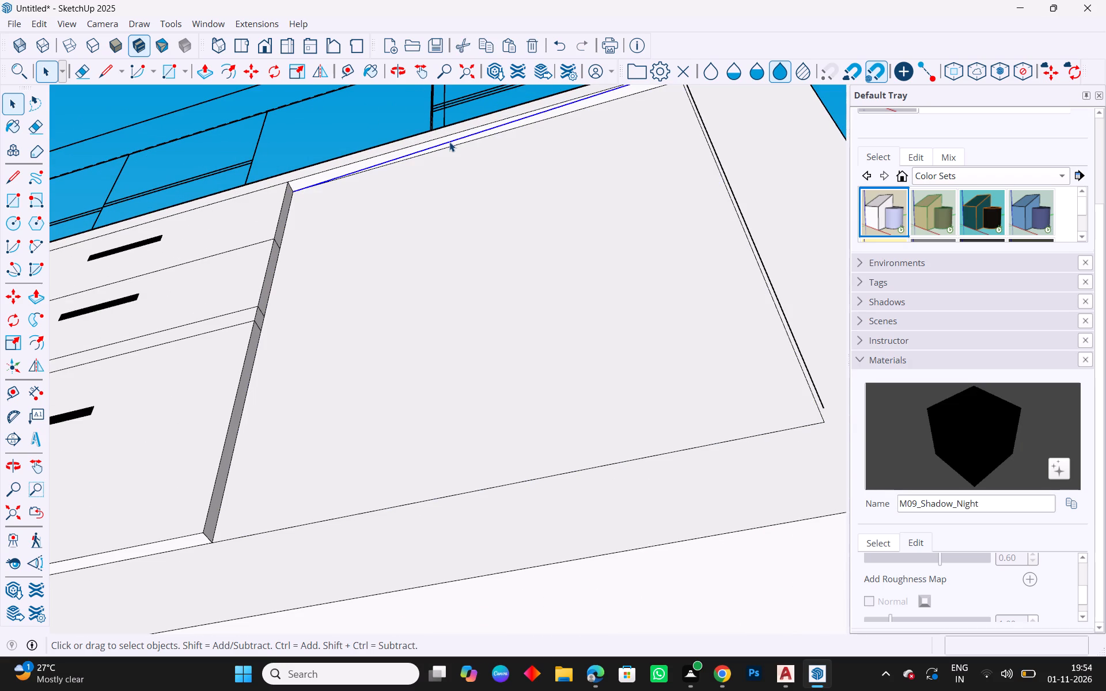
key(Delete)
Pull the last compartment's face out 0.02 m so the door front is flush with the drawer fronts.
scroll(459, 173, down, 2)
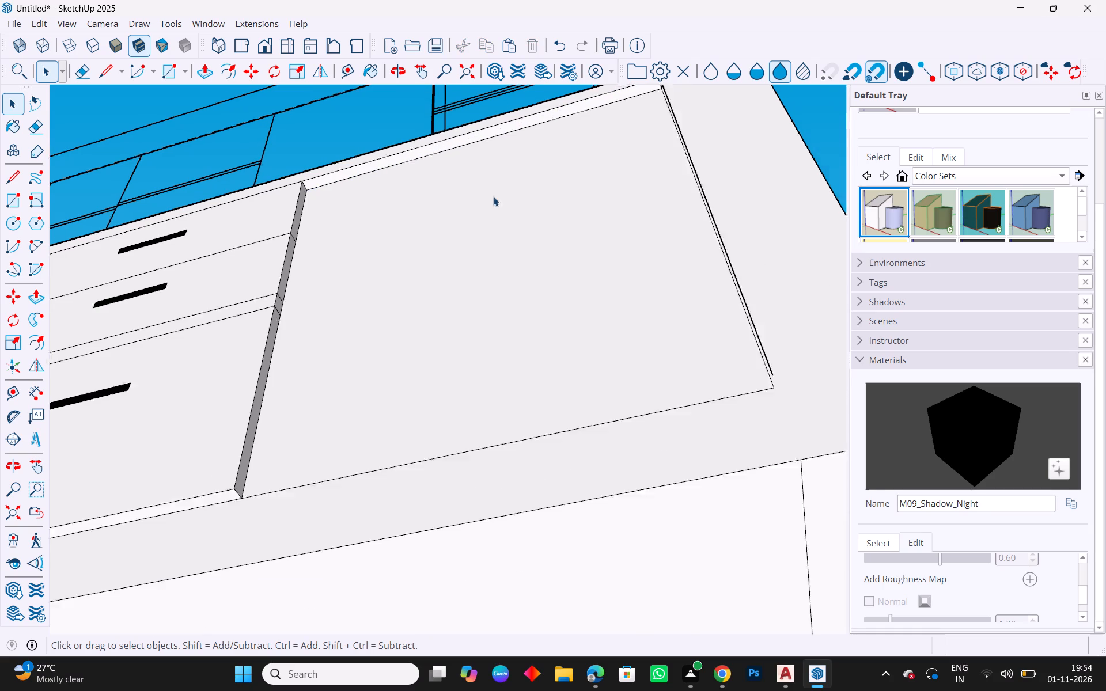
scroll(493, 196, down, 2)
scroll(624, 94, up, 4)
middle_drag(610, 233, 695, 191)
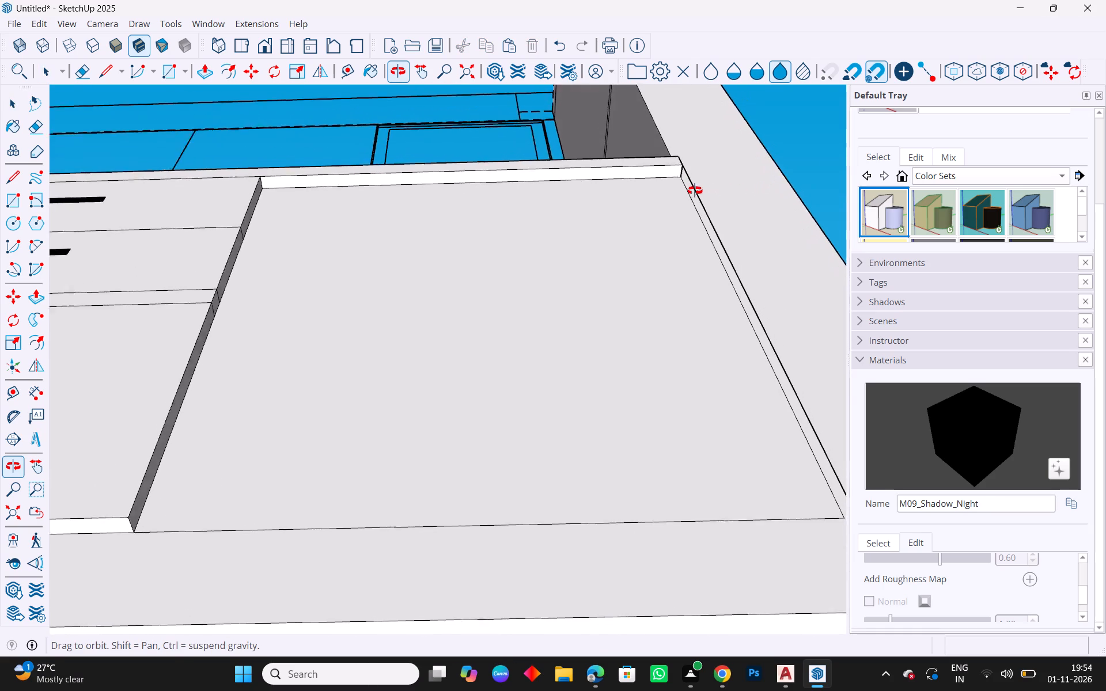
middle_drag(695, 191, 691, 195)
scroll(691, 214, down, 2)
middle_drag(779, 403, 778, 468)
scroll(691, 297, down, 3)
scroll(757, 457, up, 4)
scroll(741, 431, down, 6)
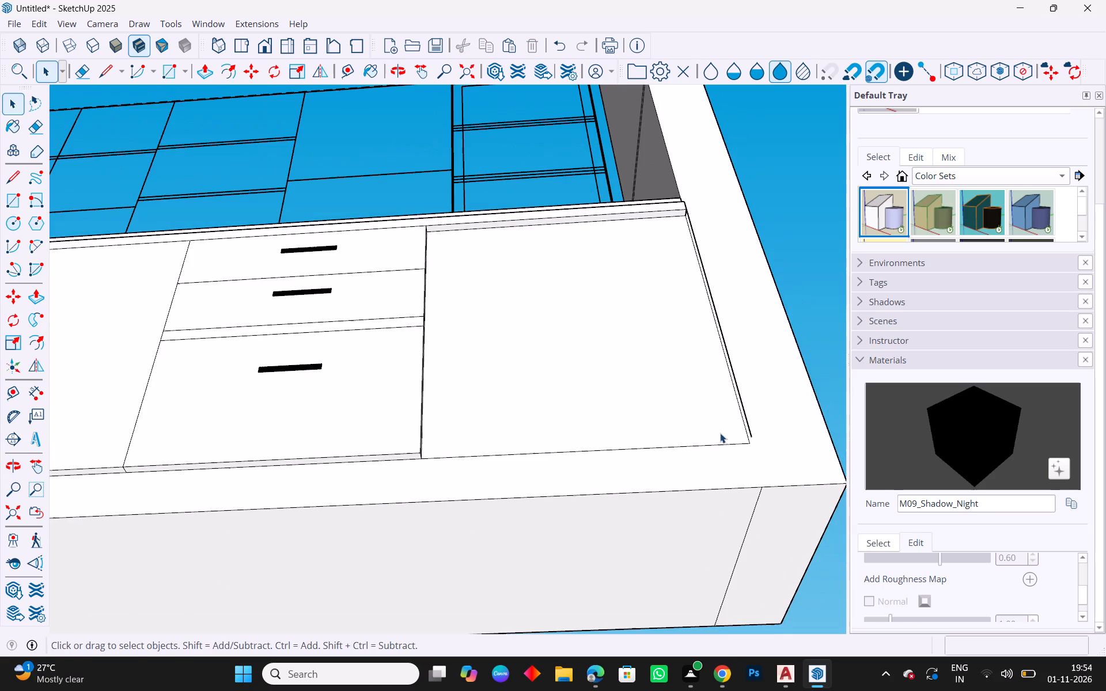
middle_drag(680, 414, 659, 415)
click(616, 389)
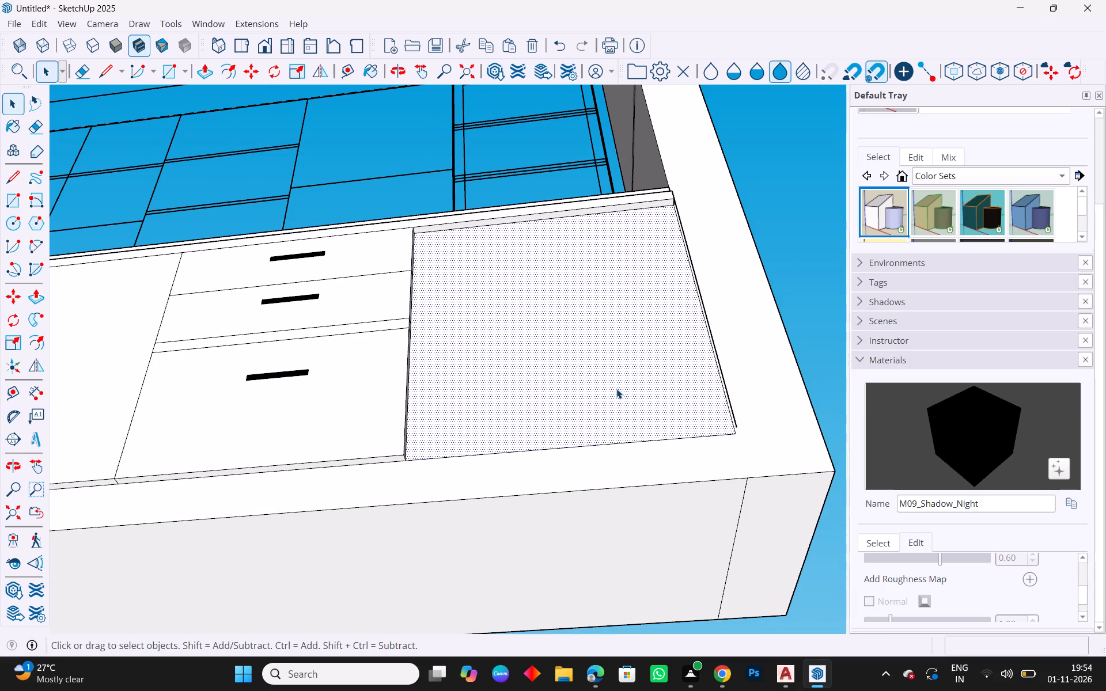
key(p)
drag(439, 446, 435, 438)
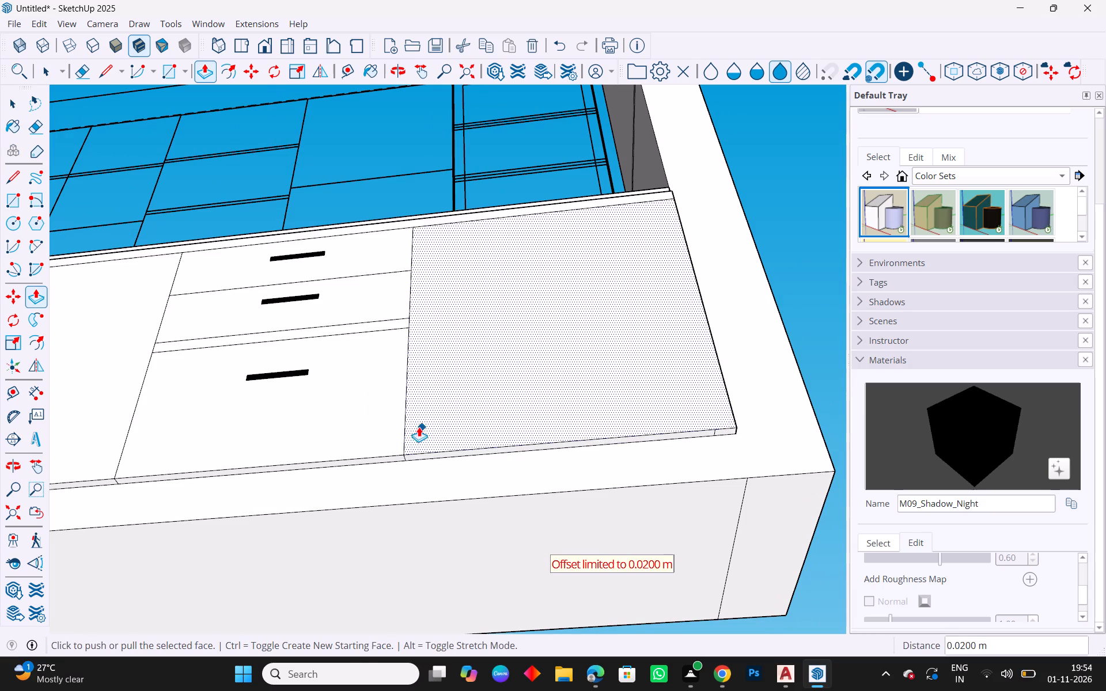
click(407, 445)
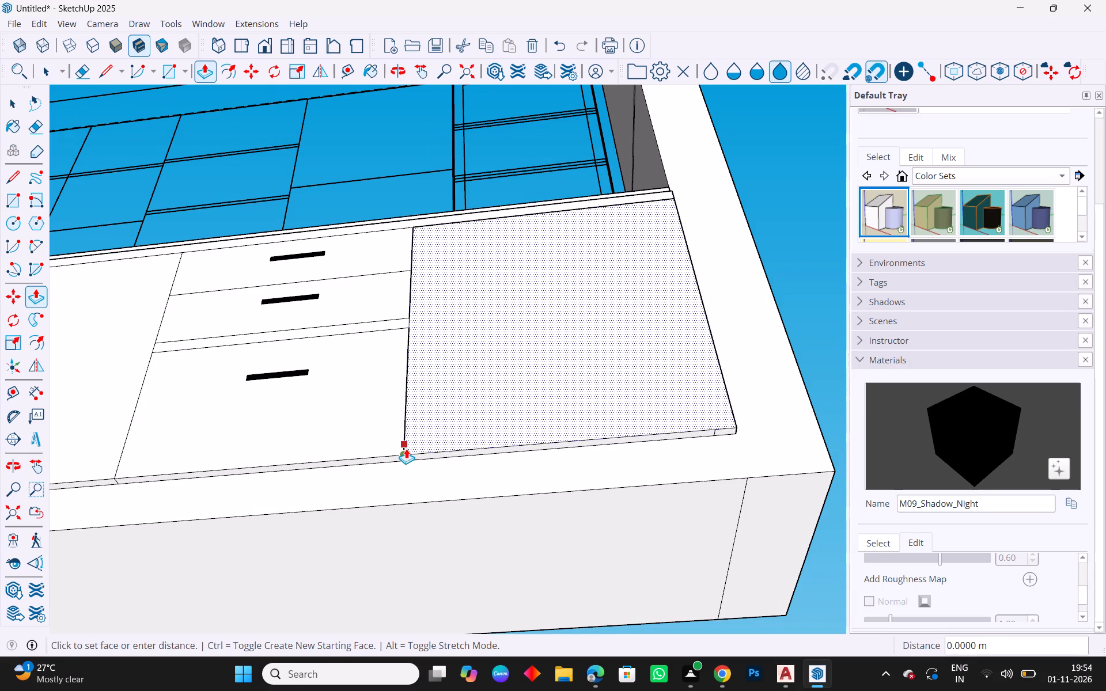
scroll(406, 461, up, 4)
middle_drag(412, 446, 407, 383)
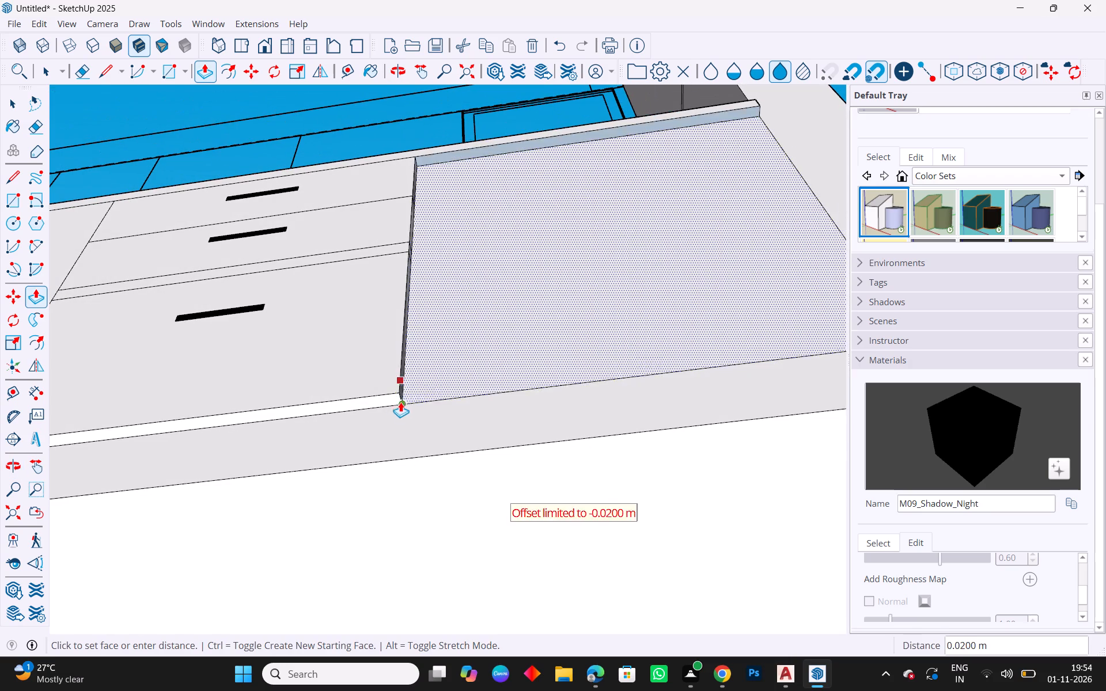
click(399, 394)
key(Escape)
key(space)
Delete the short stray edge on the last door's thin bottom side, near its outer corner.
scroll(380, 386, down, 4)
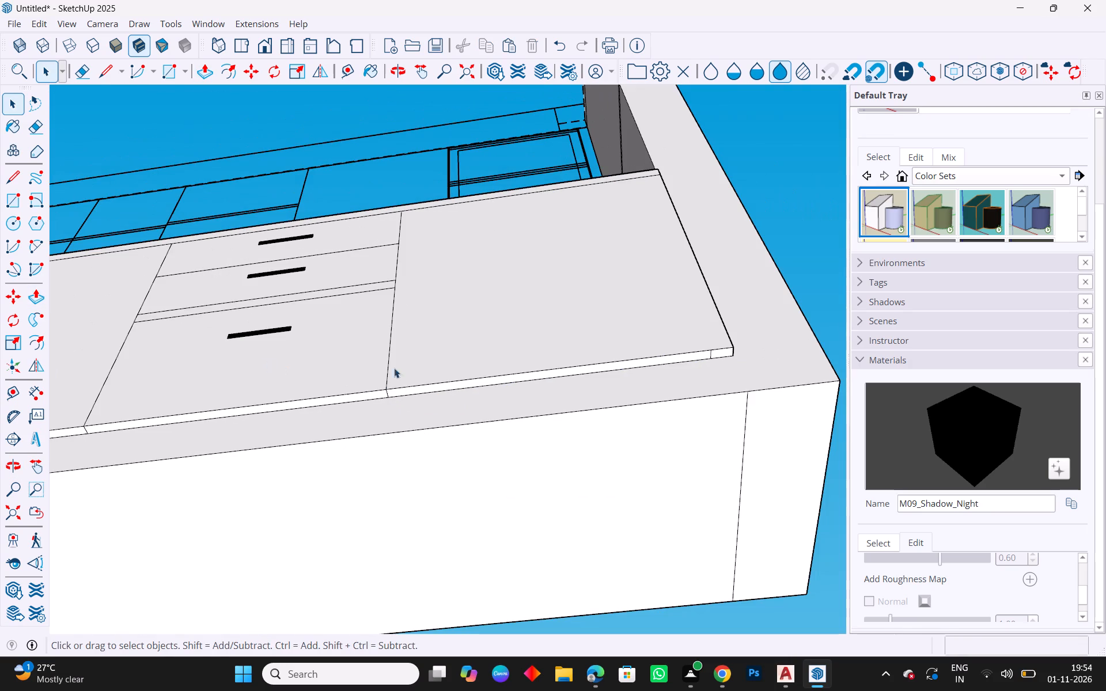
scroll(728, 356, up, 5)
click(699, 356)
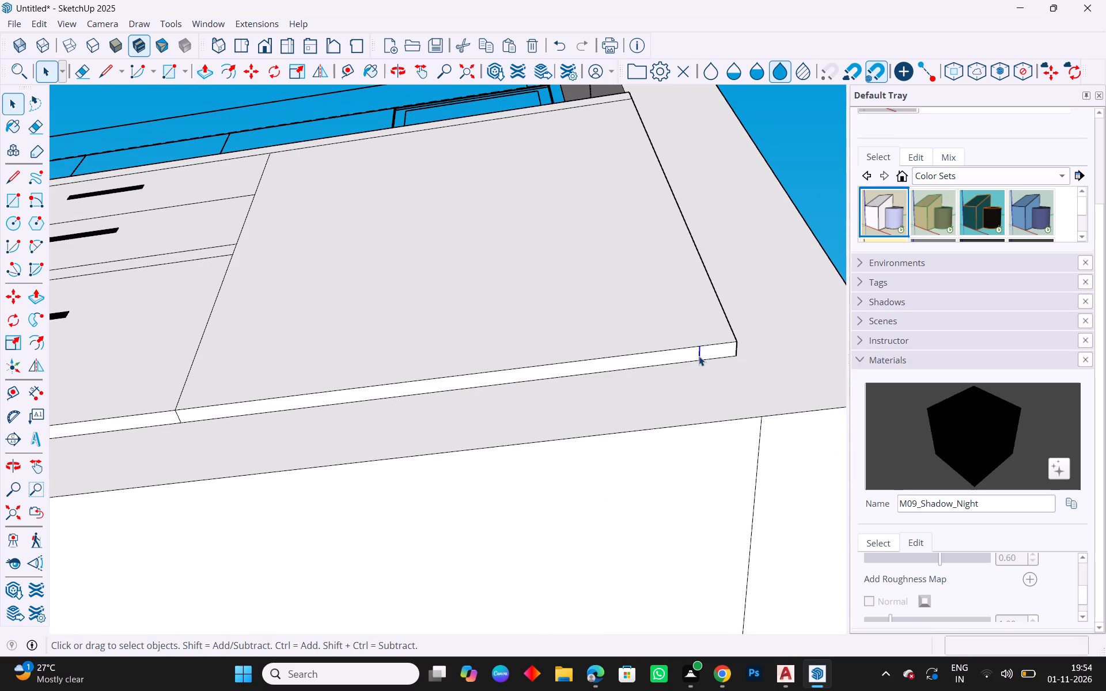
key(Delete)
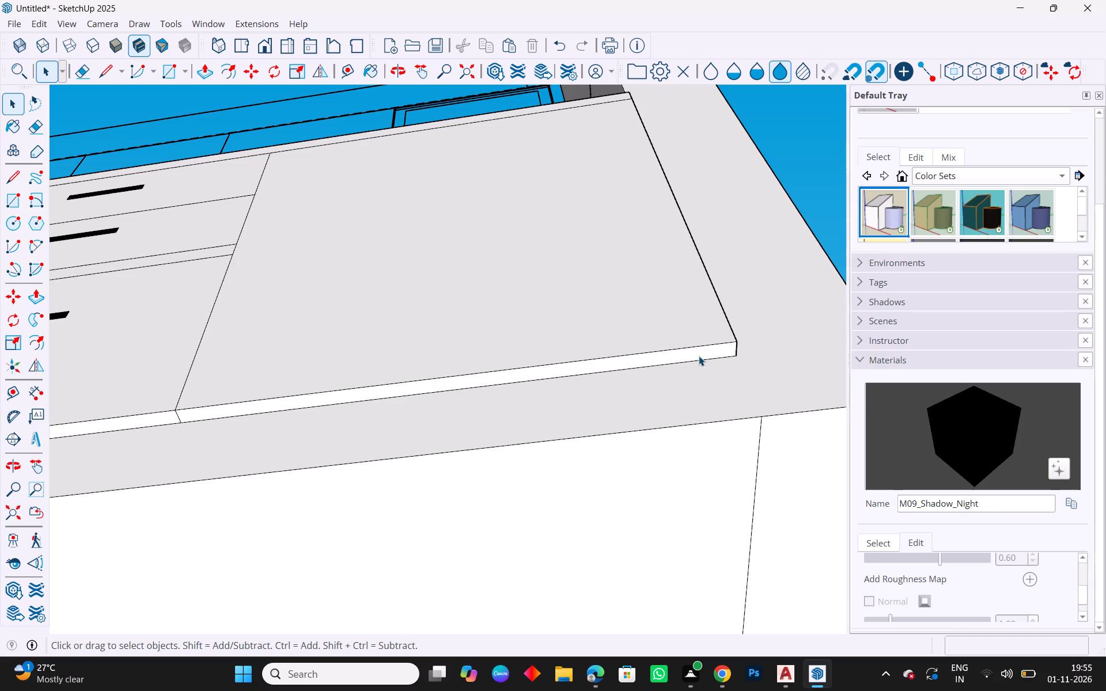
Delete the inner face beneath the countertop, working from the open back of the base cabinets.
scroll(618, 265, down, 6)
middle_drag(617, 298, 646, 417)
scroll(646, 416, down, 7)
middle_drag(813, 316, 467, 83)
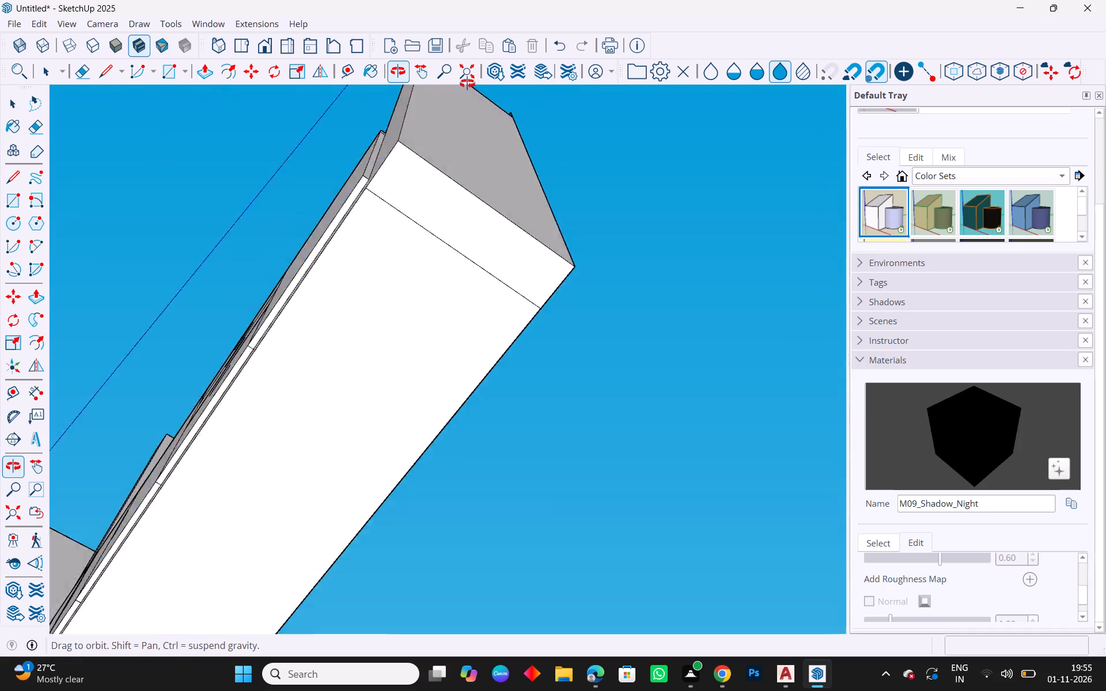
middle_drag(467, 83, 103, 277)
middle_drag(743, 384, 484, 354)
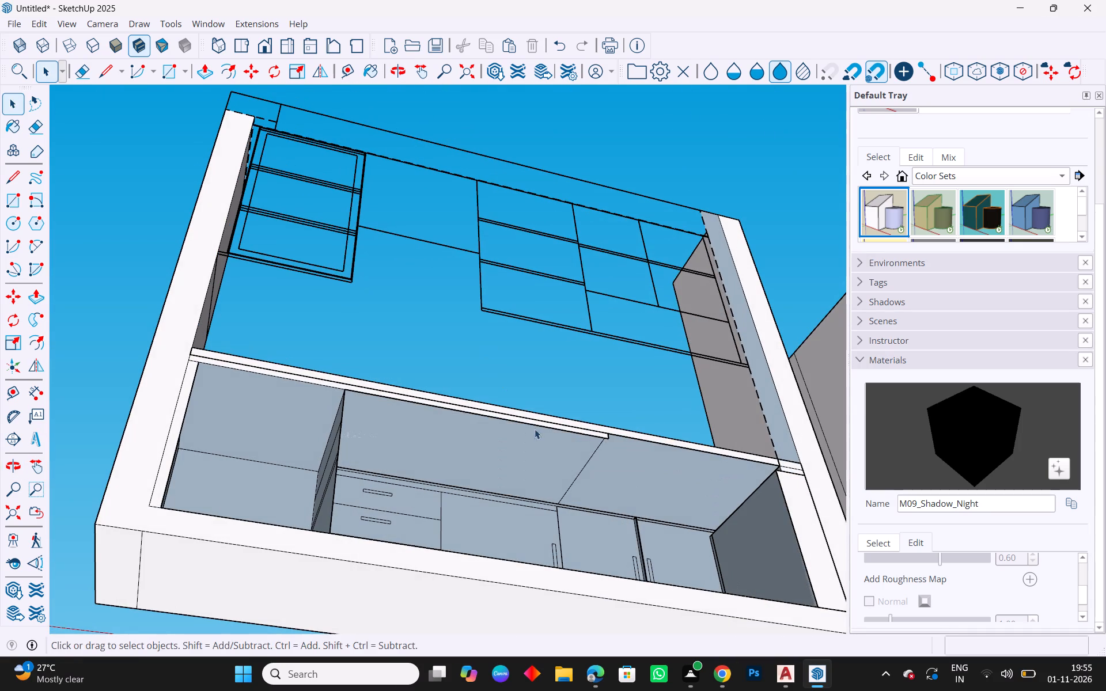
click(537, 452)
key(Delete)
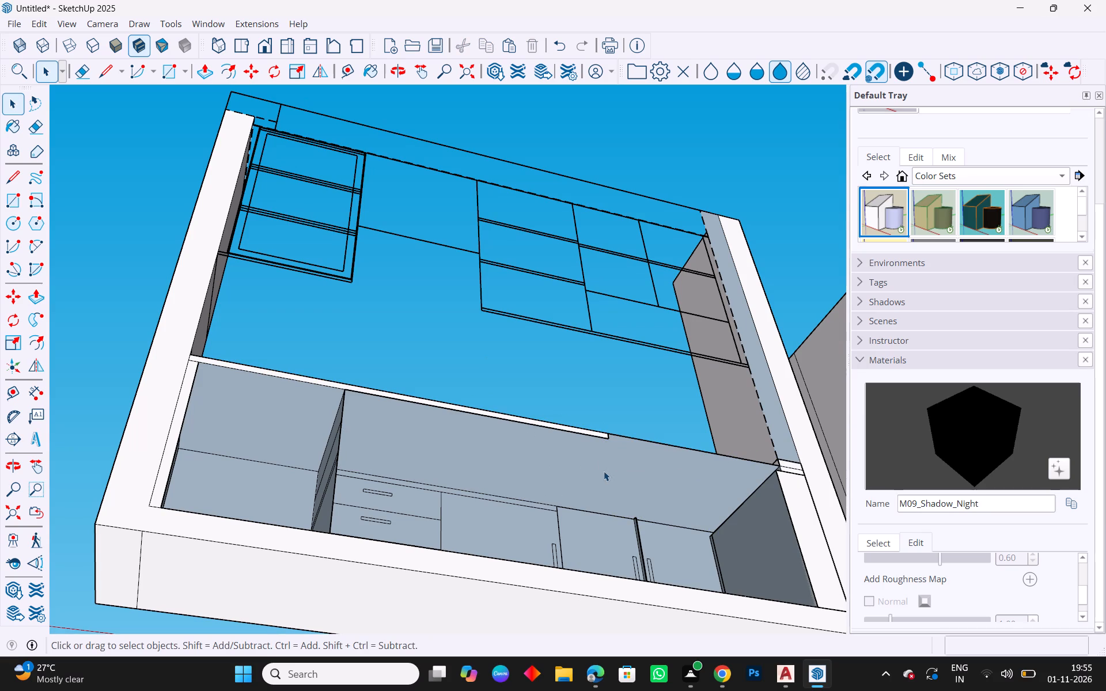
Delete the inner side face at the far end of the two-door cabinet, beside the side wall.
click(604, 471)
middle_drag(551, 389, 533, 417)
scroll(509, 291, down, 3)
scroll(431, 366, down, 4)
middle_drag(775, 407, 708, 563)
middle_drag(678, 519, 708, 519)
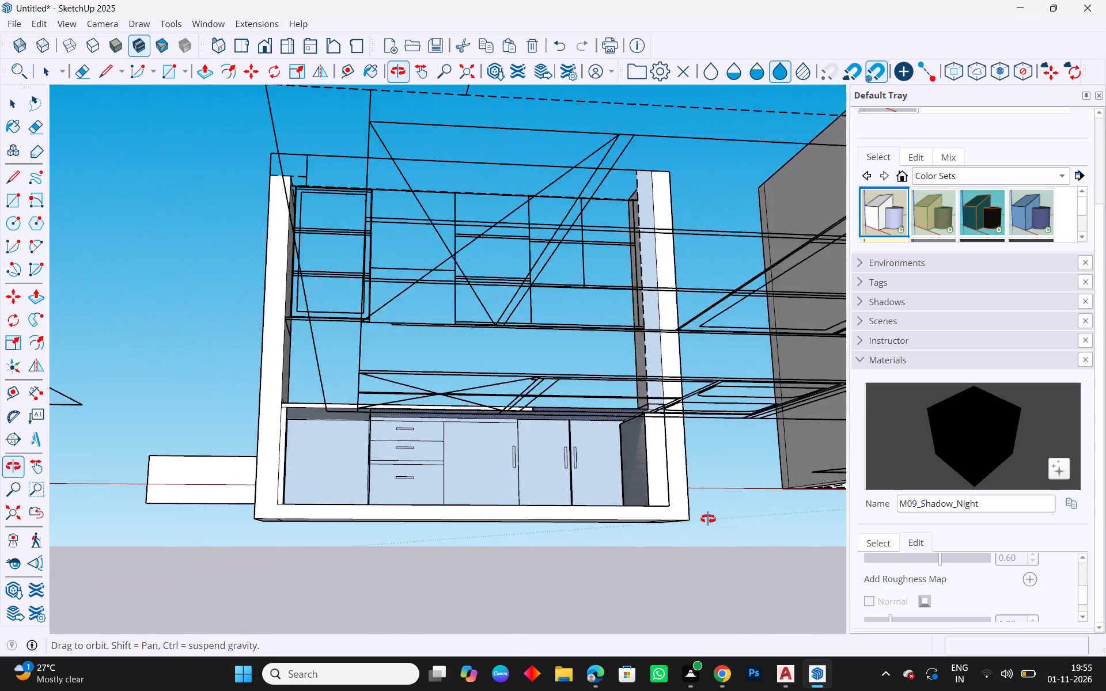
middle_drag(708, 519, 753, 522)
key(Escape)
key(space)
scroll(618, 472, up, 4)
key(Escape)
click(597, 473)
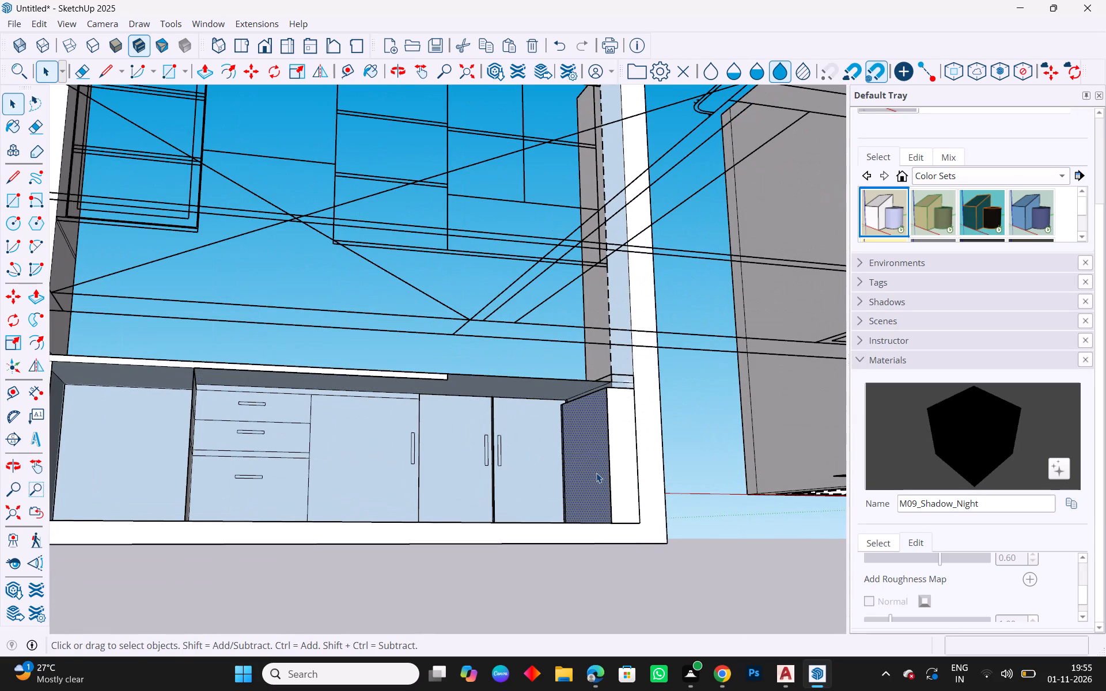
key(Delete)
Group the last compartment's inner face beside the drawers and extrude it backward until flush with the frame's rear.
scroll(654, 479, down, 4)
middle_drag(692, 487, 655, 491)
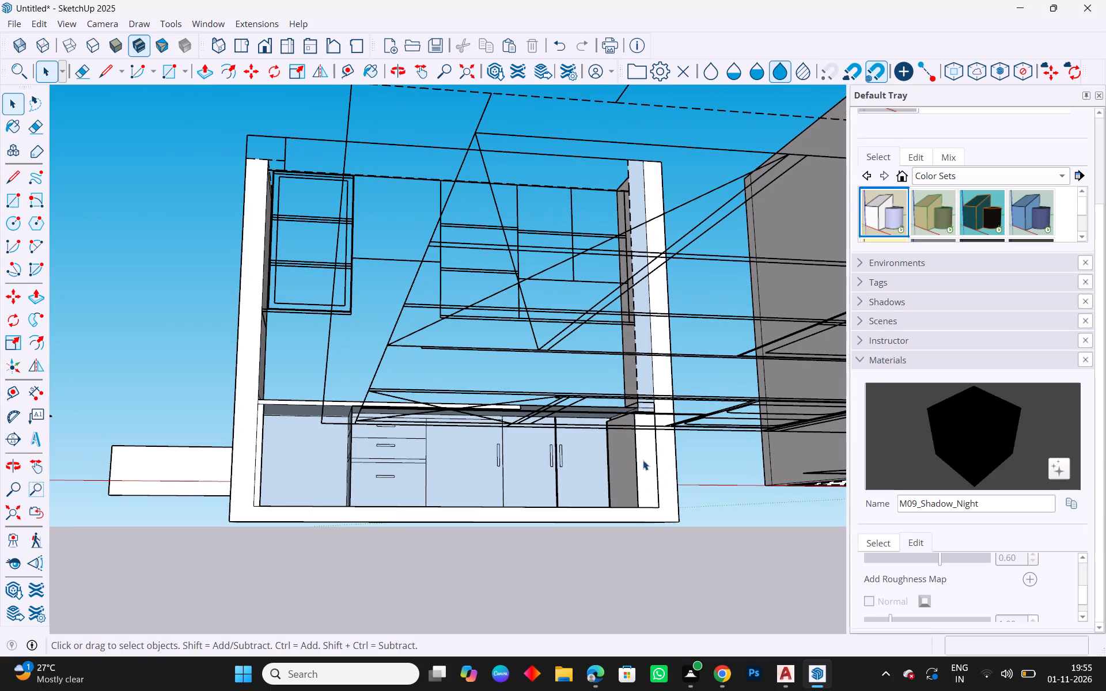
middle_drag(361, 494, 340, 567)
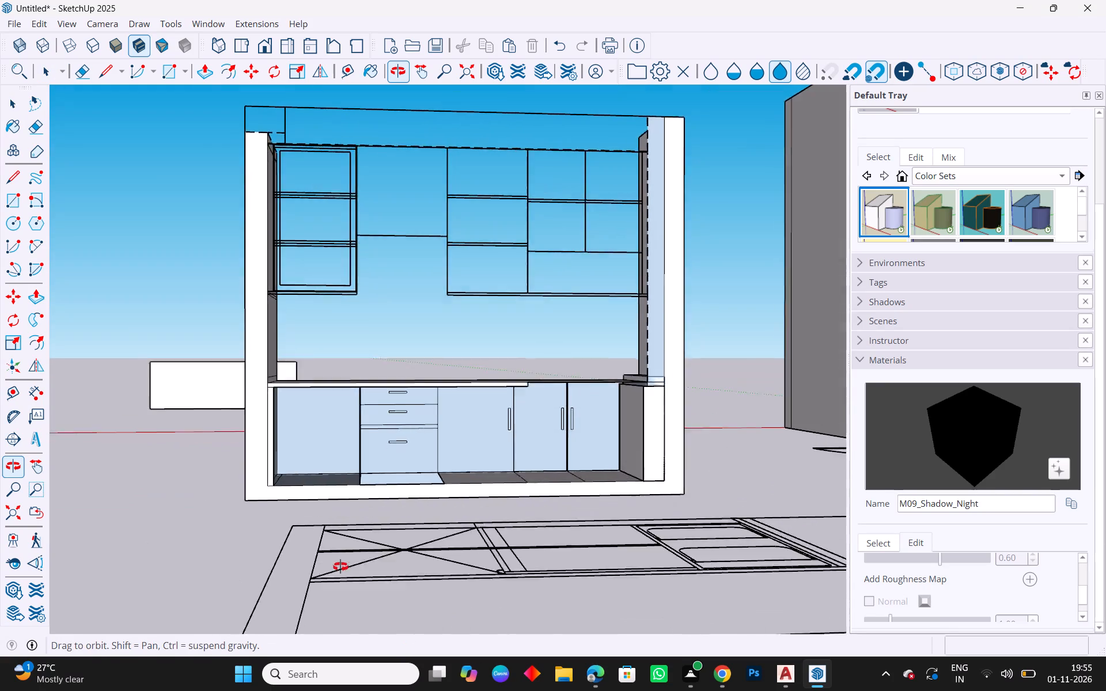
middle_drag(340, 567, 344, 570)
scroll(294, 483, up, 11)
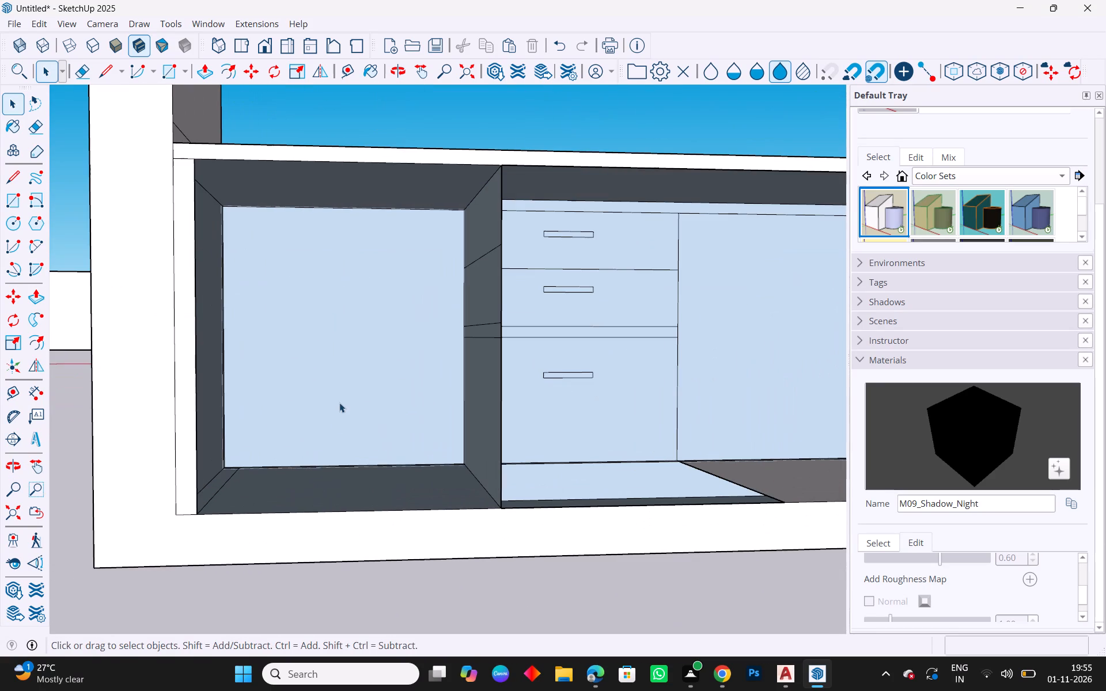
click(339, 402)
right_click(335, 403)
click(377, 508)
double_click(357, 408)
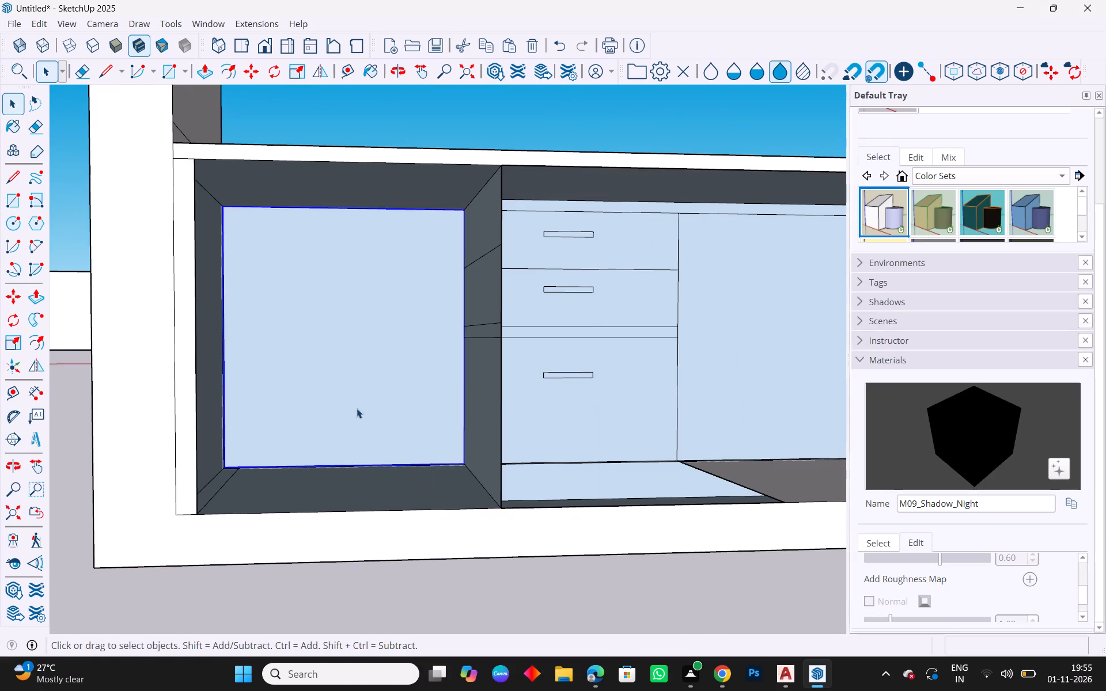
key(p)
drag(357, 409, 450, 483)
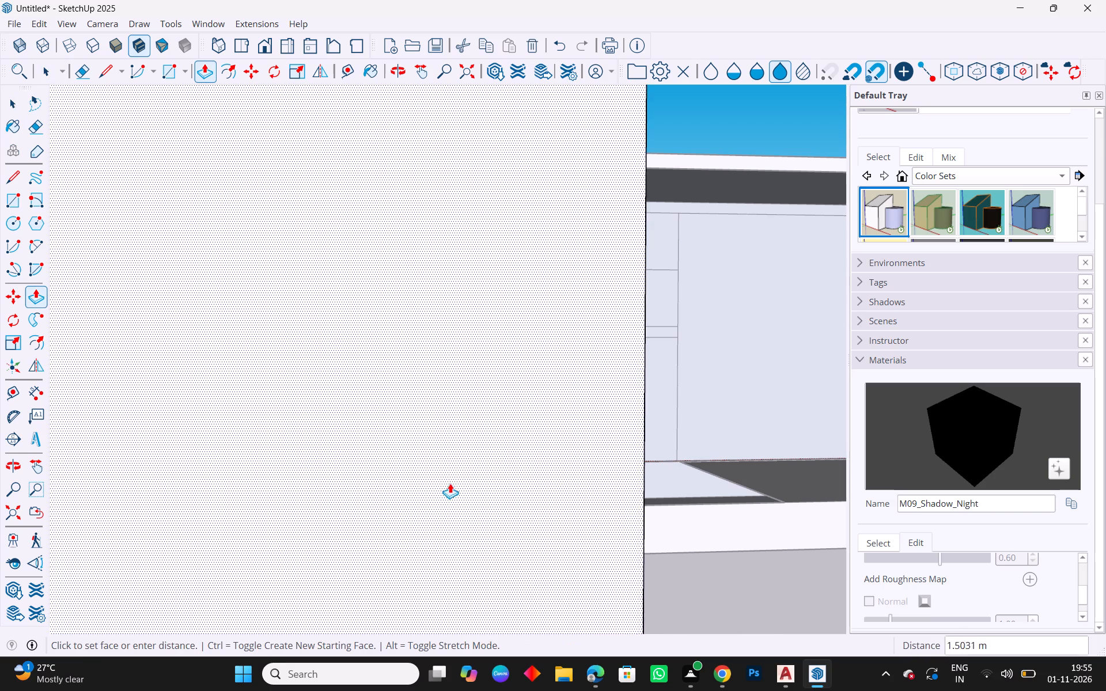
drag(450, 483, 505, 512)
middle_drag(520, 517, 437, 518)
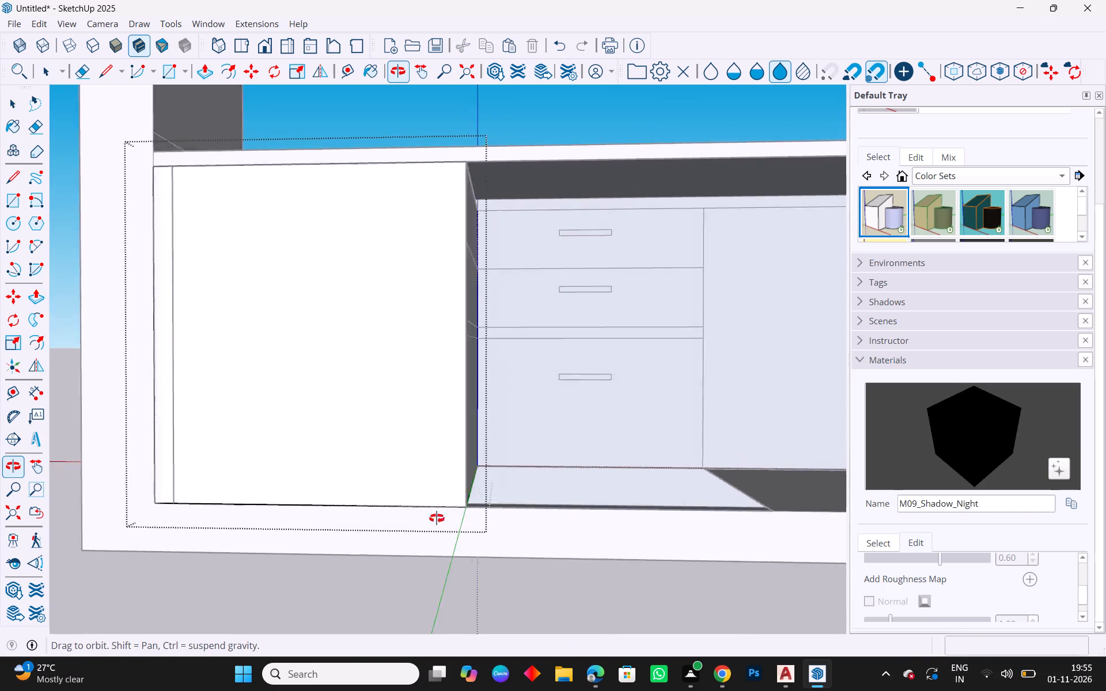
middle_drag(437, 518, 309, 545)
key(Escape)
key(space)
Delete the lower, upper and middle face sections on the extruded box's side next to the drawers.
click(444, 427)
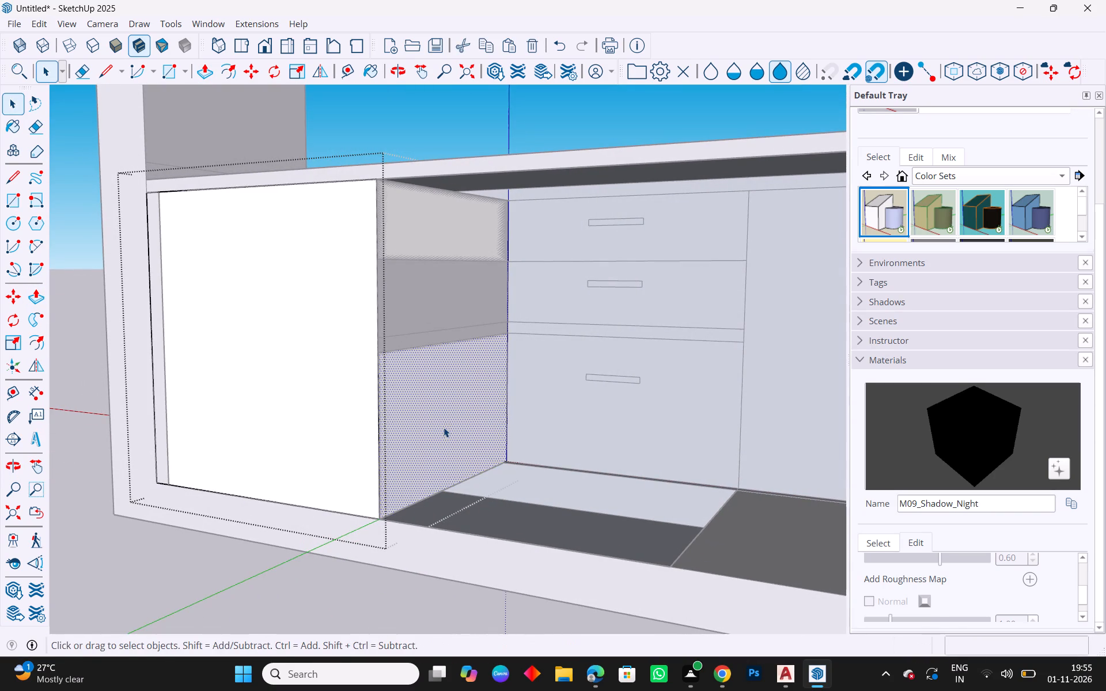
key(Delete)
click(450, 242)
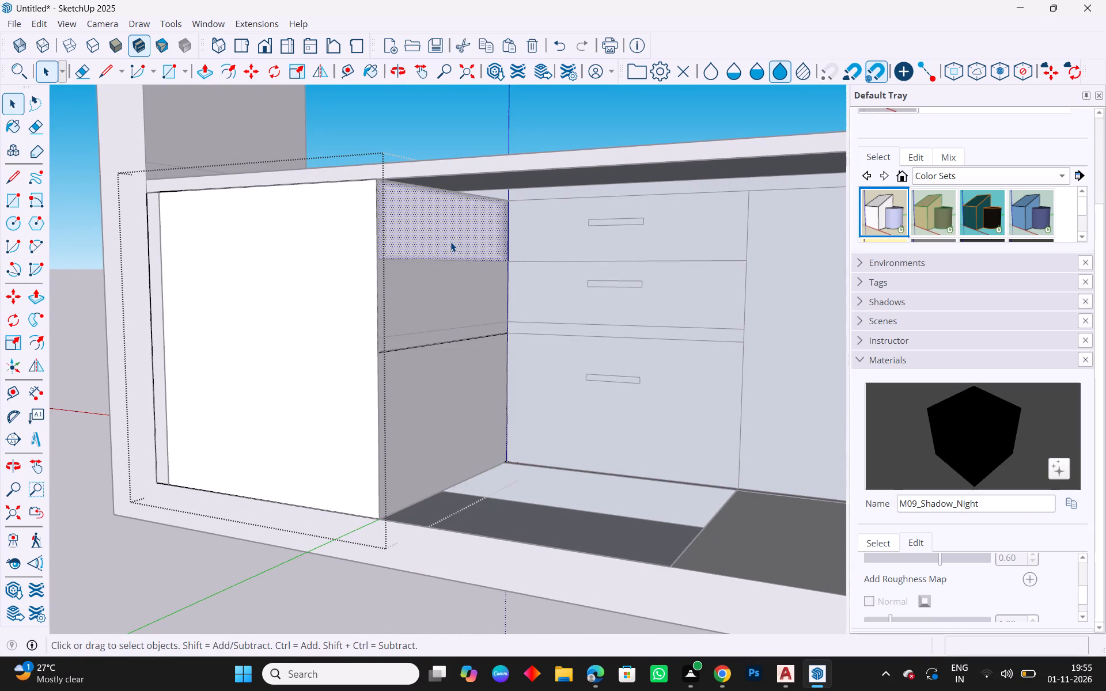
key(Delete)
middle_drag(574, 351, 657, 400)
click(465, 322)
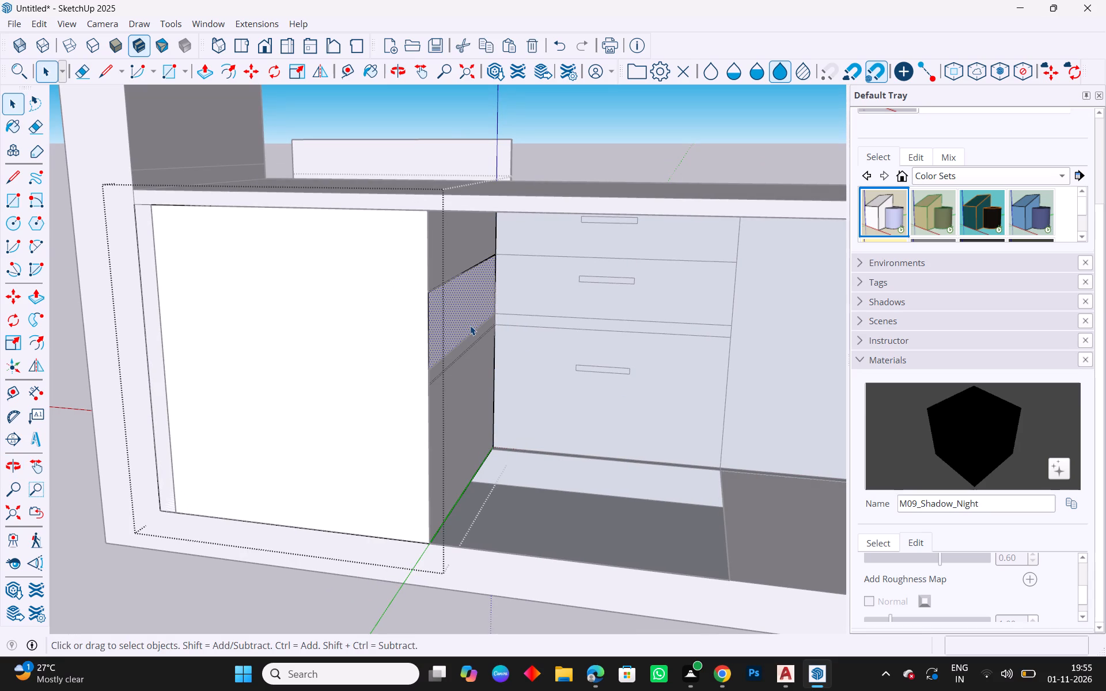
key(Delete)
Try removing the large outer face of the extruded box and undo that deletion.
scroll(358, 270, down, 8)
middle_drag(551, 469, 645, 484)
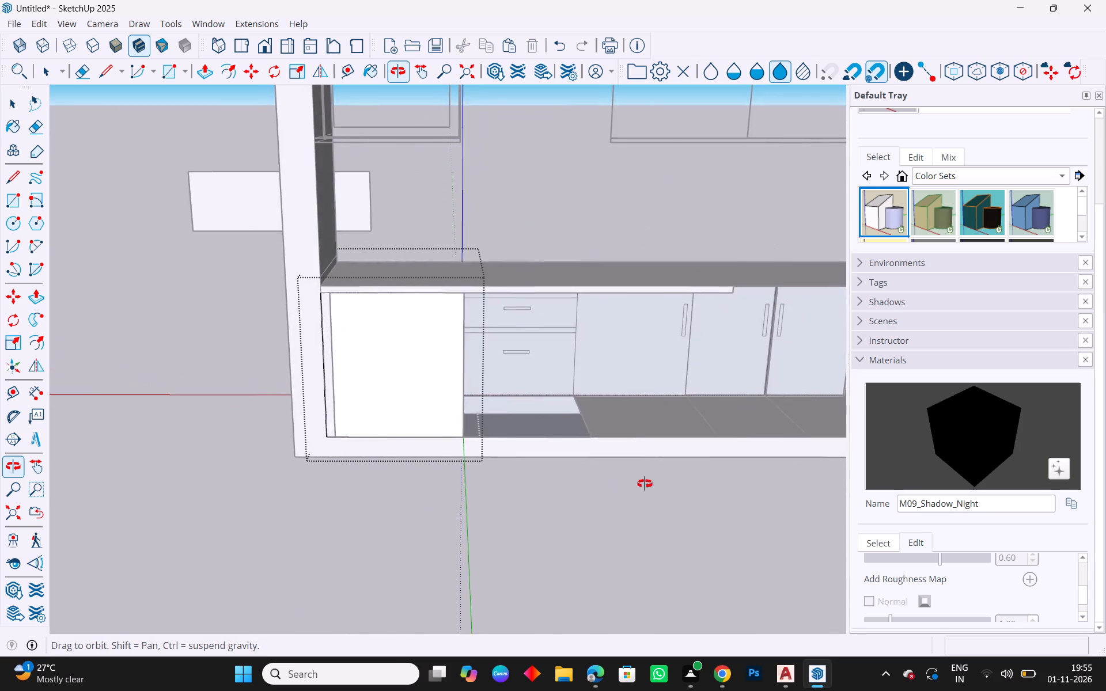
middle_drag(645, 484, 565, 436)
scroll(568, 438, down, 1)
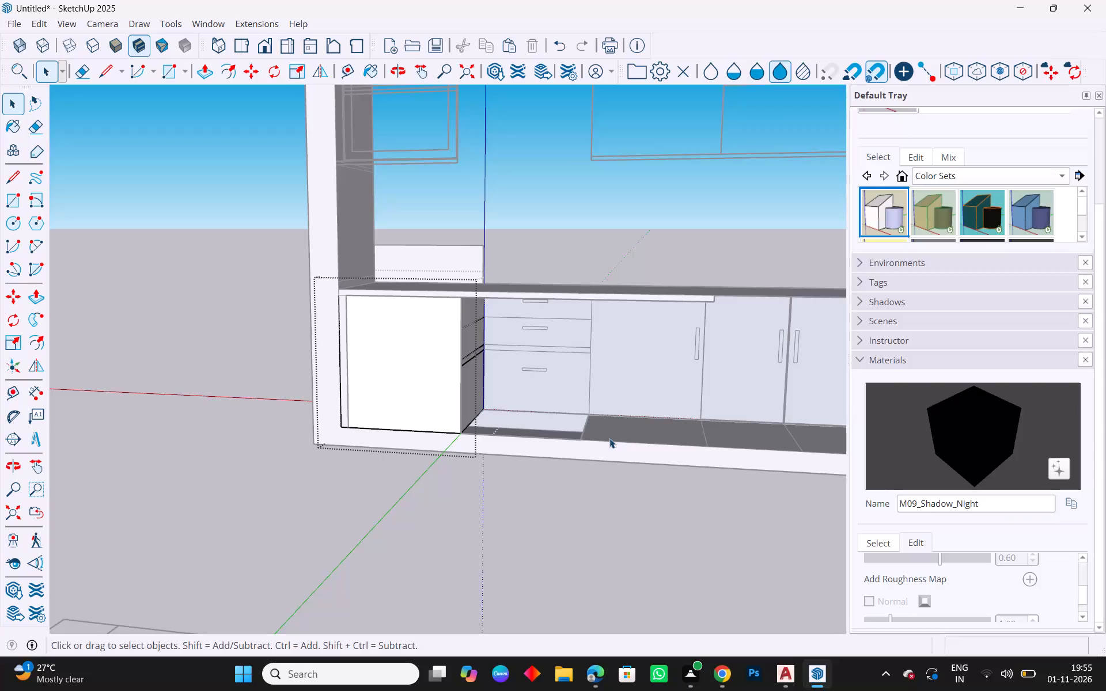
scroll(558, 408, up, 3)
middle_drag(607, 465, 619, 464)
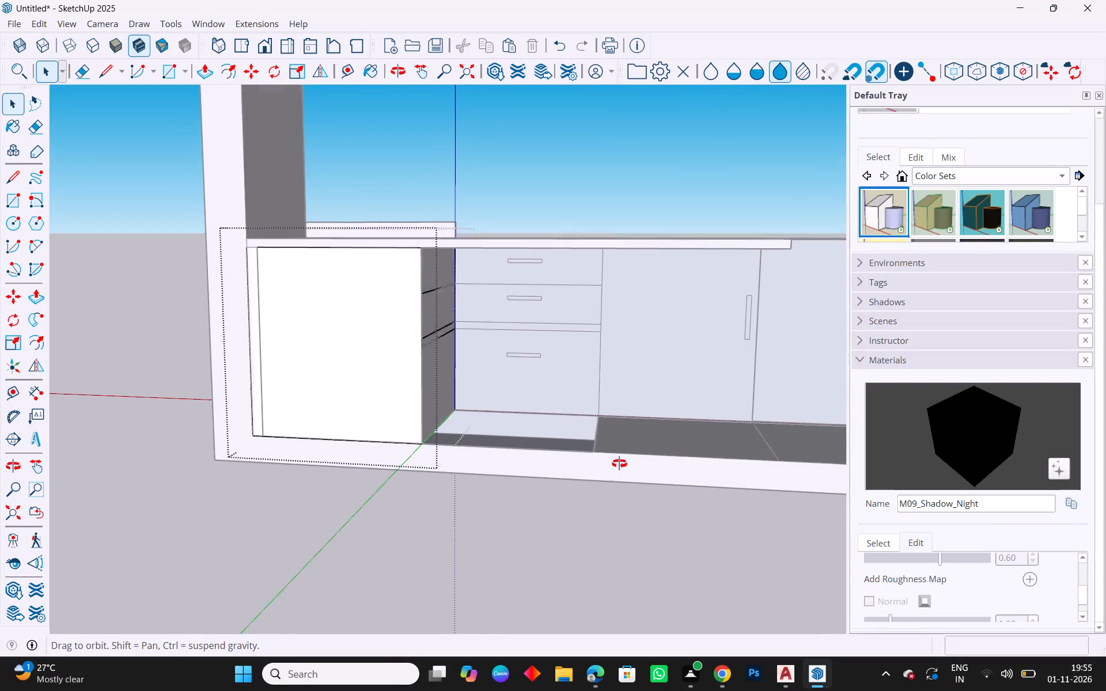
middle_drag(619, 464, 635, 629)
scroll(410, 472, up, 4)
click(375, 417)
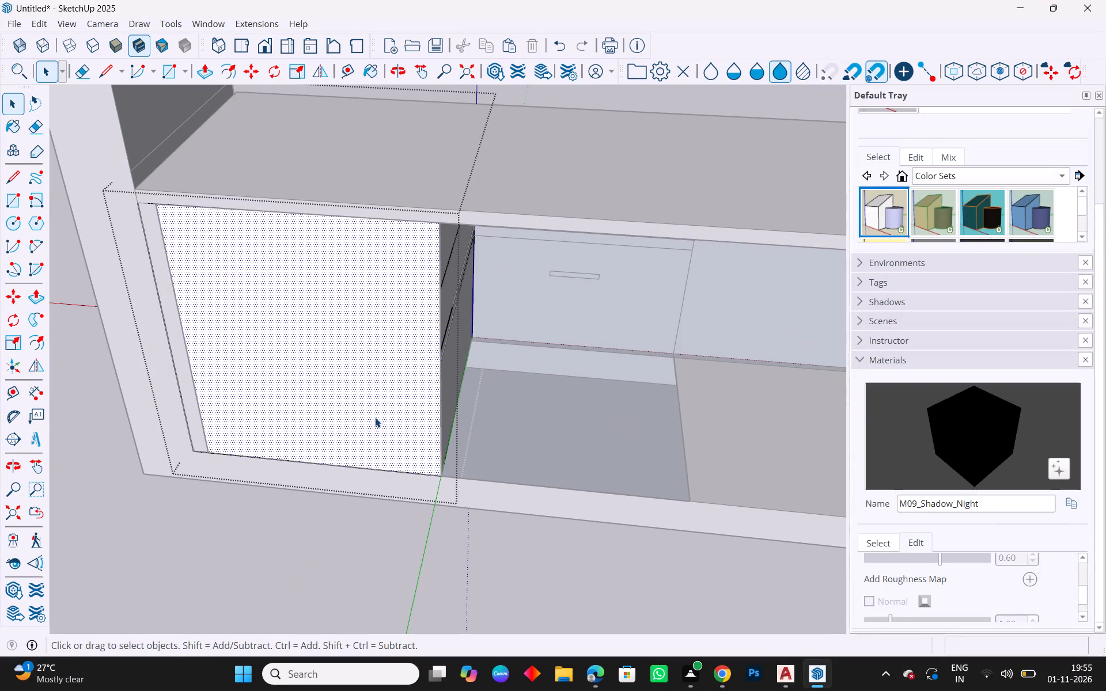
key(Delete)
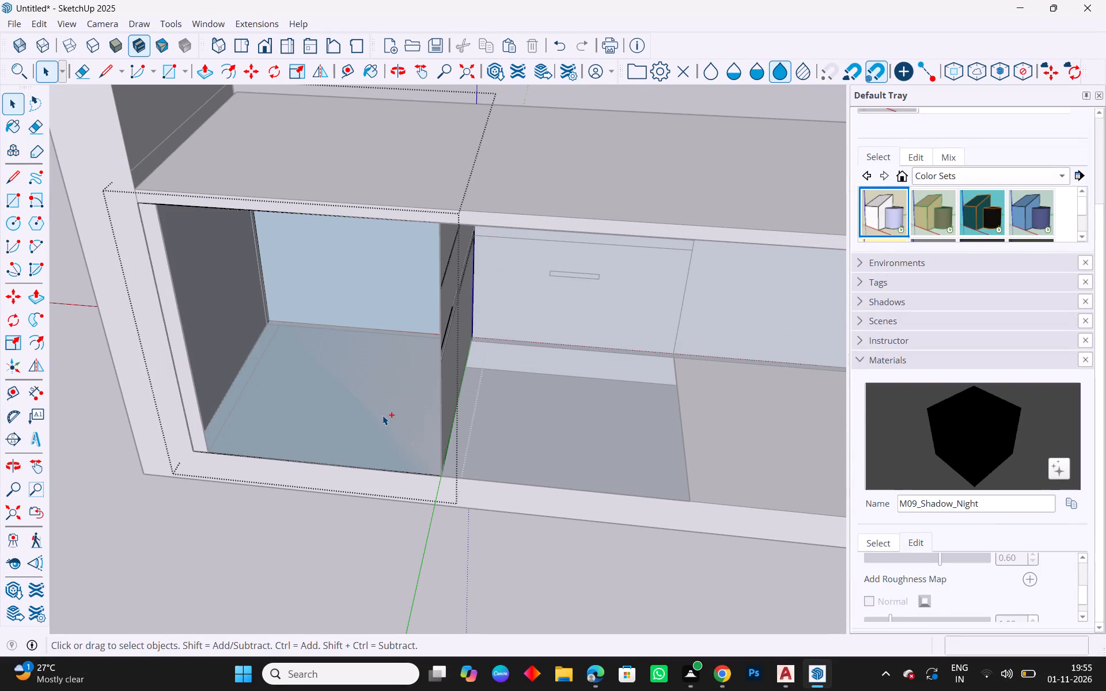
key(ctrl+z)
Leave the group and delete the thin stray piece between the extruded box and the frame.
middle_drag(645, 507, 596, 447)
key(Escape)
key(space)
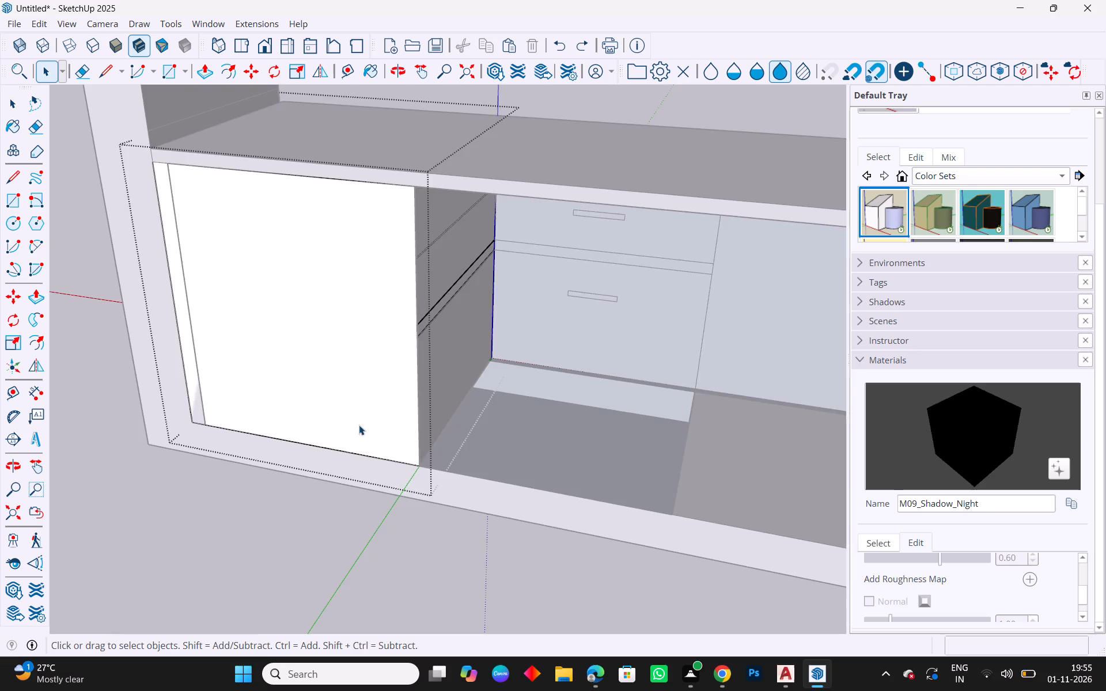
key(Escape)
scroll(200, 380, up, 1)
click(192, 392)
key(Delete)
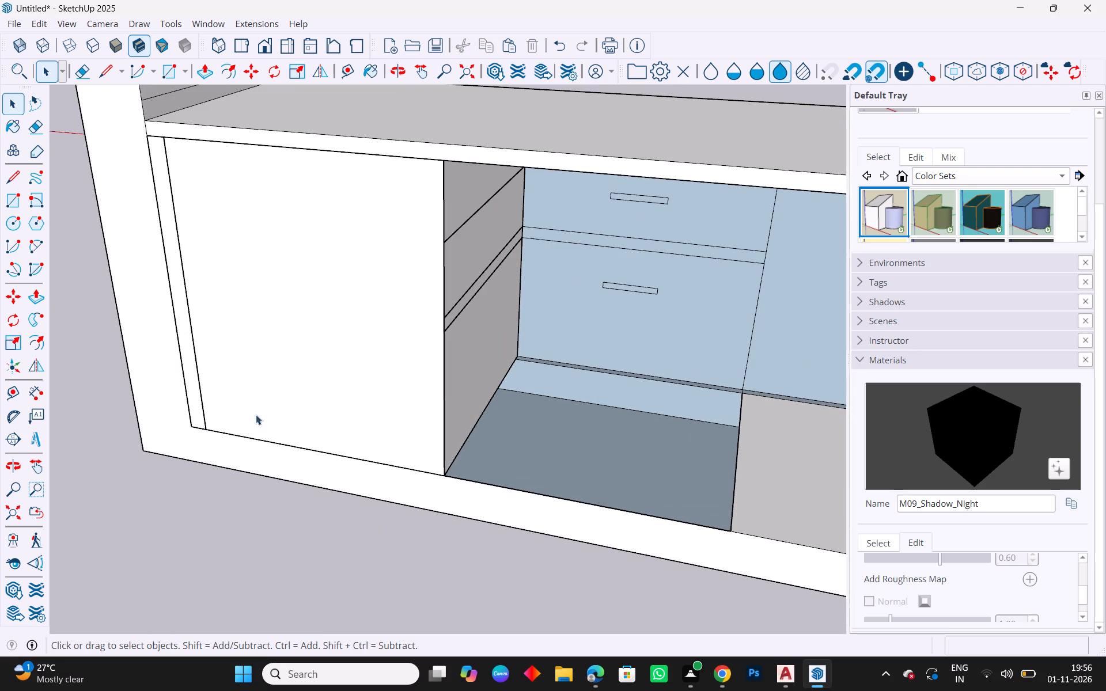
Examine the floor and side faces of the open drawer compartment from behind.
click(594, 460)
middle_drag(644, 477, 643, 399)
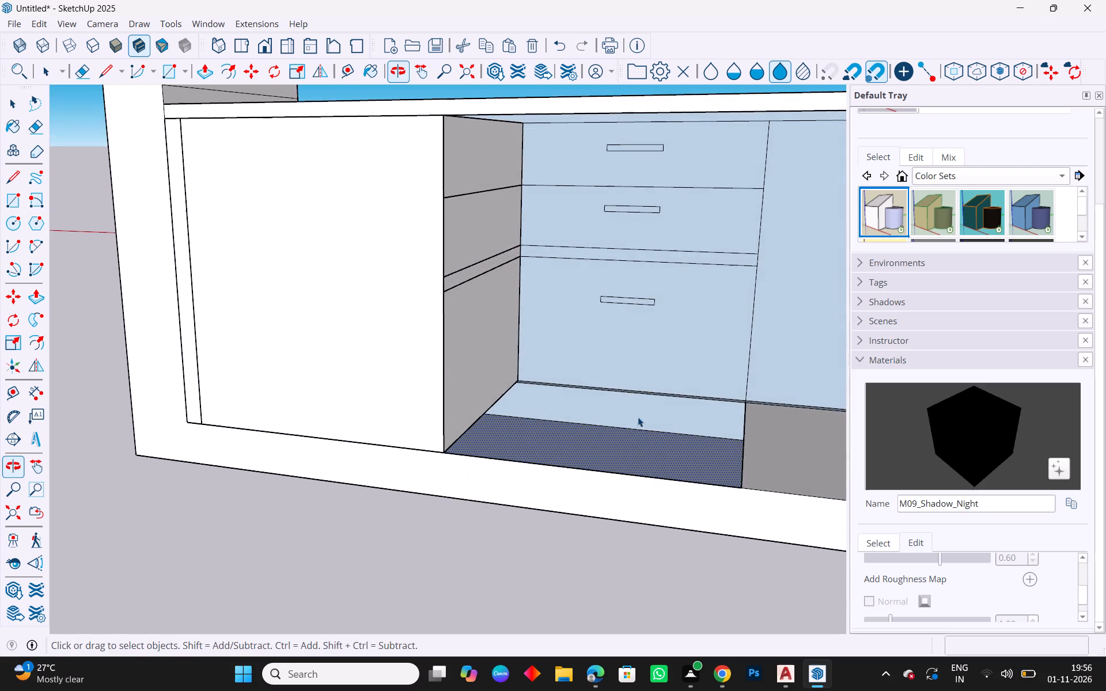
middle_drag(646, 436, 397, 439)
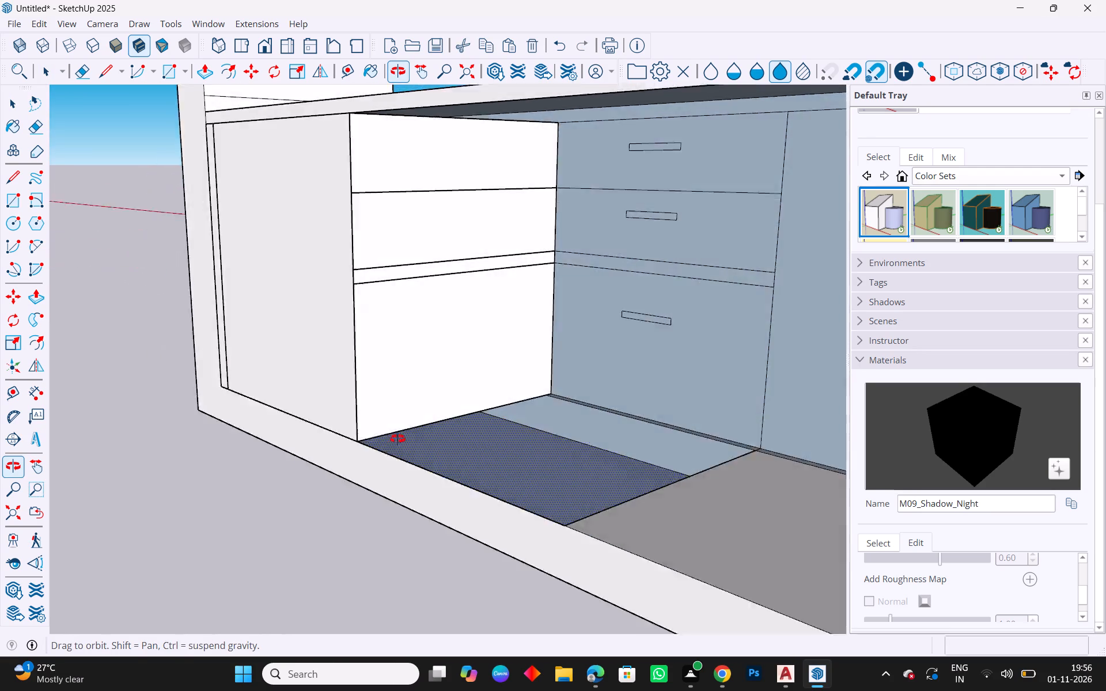
middle_drag(397, 439, 325, 440)
scroll(341, 444, up, 1)
click(437, 479)
middle_drag(418, 421, 423, 408)
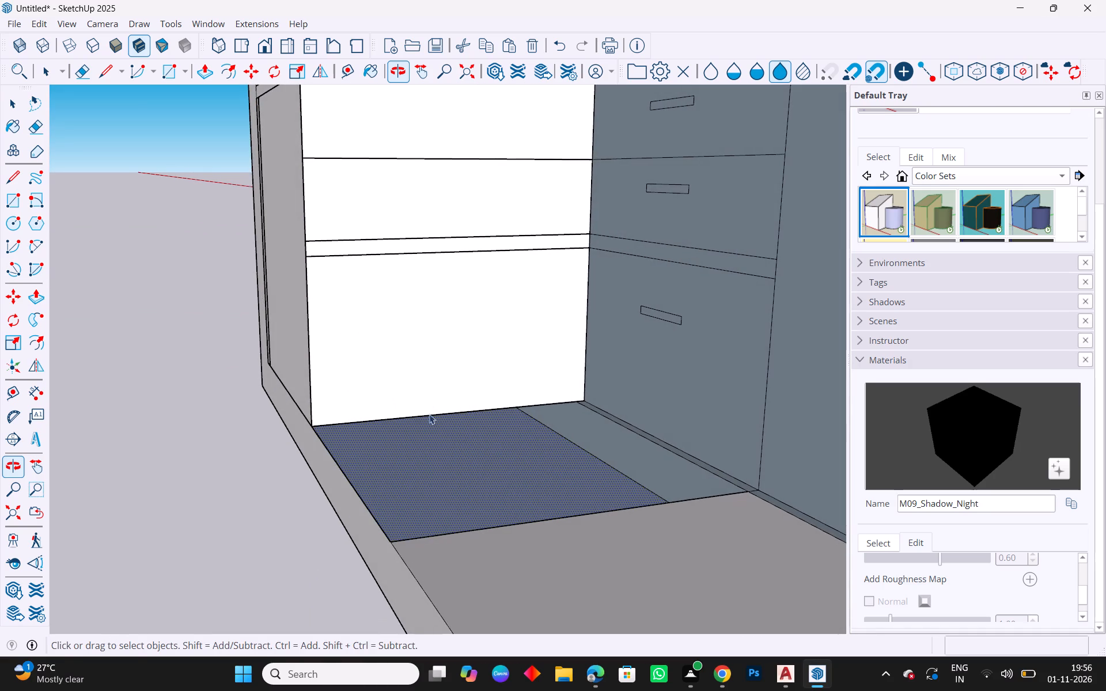
scroll(487, 499, down, 4)
Draw a 0.60 x 0.69 m rectangle across the drawer compartment's open back, starting at the extruded box's top corner.
middle_drag(507, 442, 628, 450)
scroll(628, 450, down, 3)
middle_drag(585, 473, 794, 374)
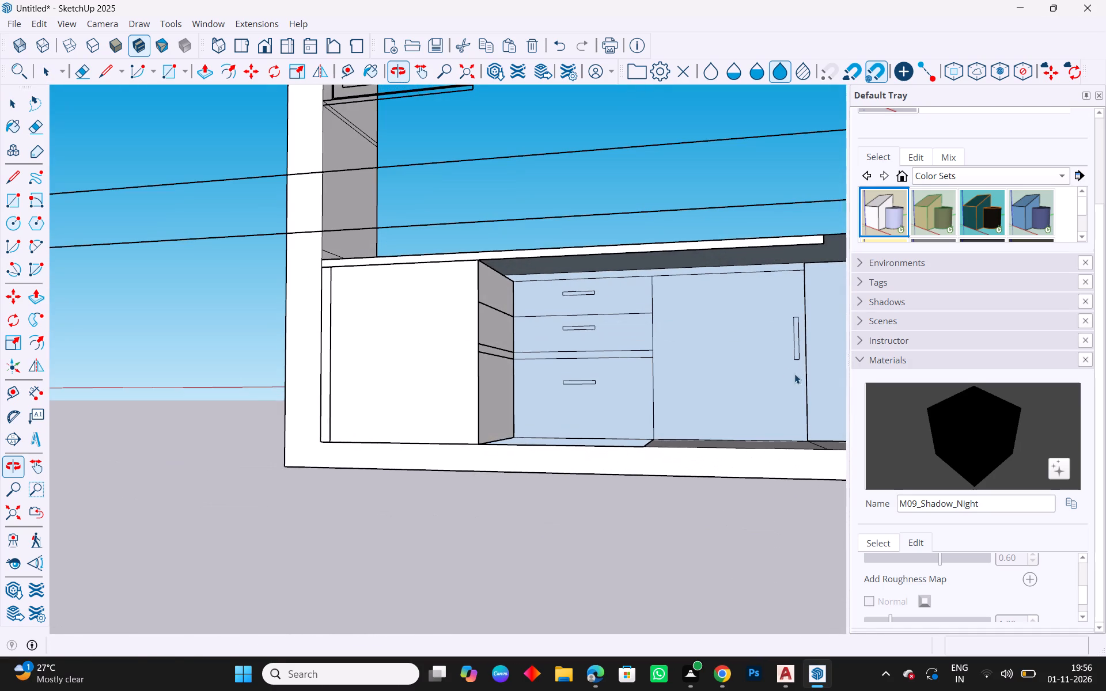
click(14, 201)
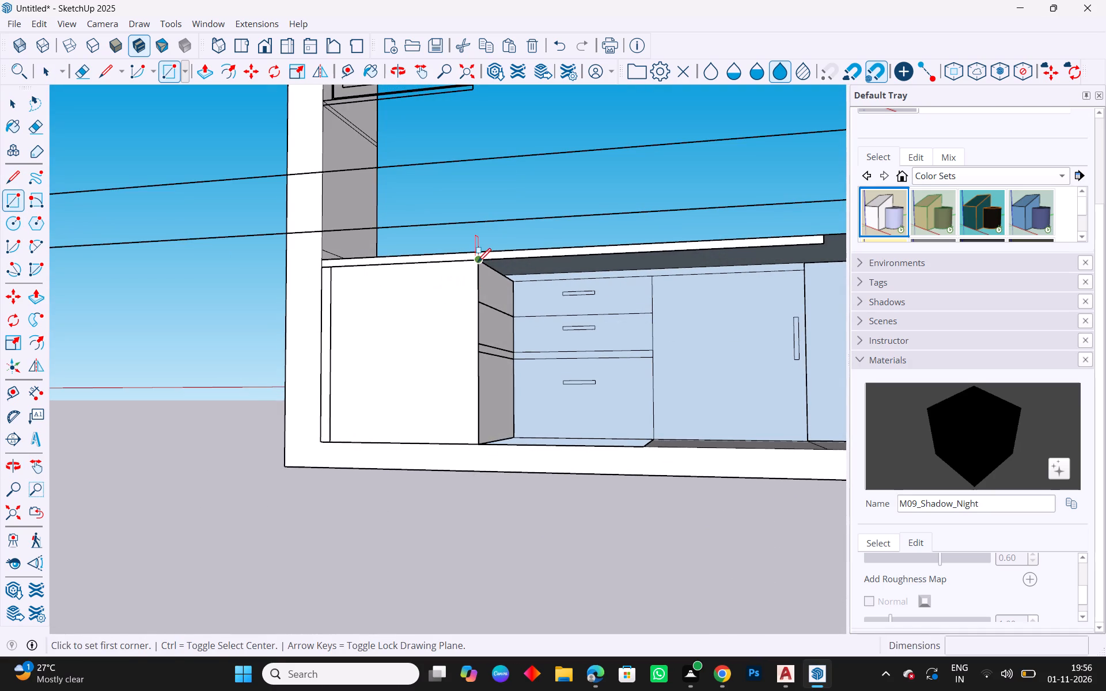
drag(478, 260, 487, 269)
click(647, 448)
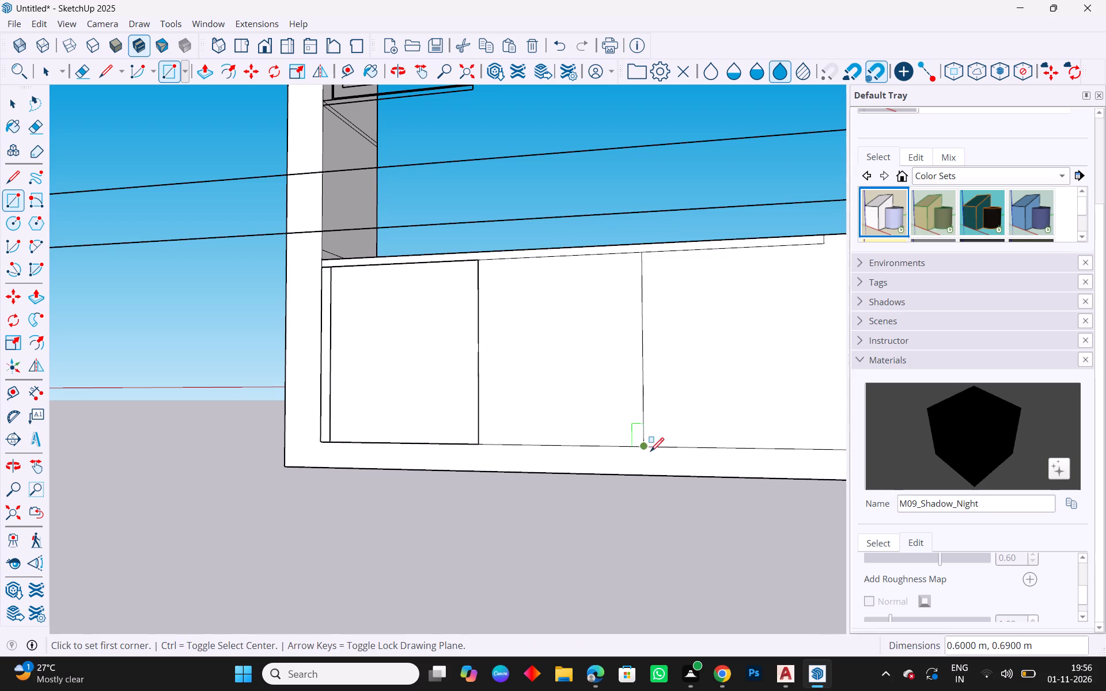
key(Escape)
scroll(362, 422, down, 4)
key(Escape)
key(space)
key(Escape)
Delete the two small faces above the narrow end panel at the back of the base cabinets, beside the side wall.
scroll(410, 405, down, 7)
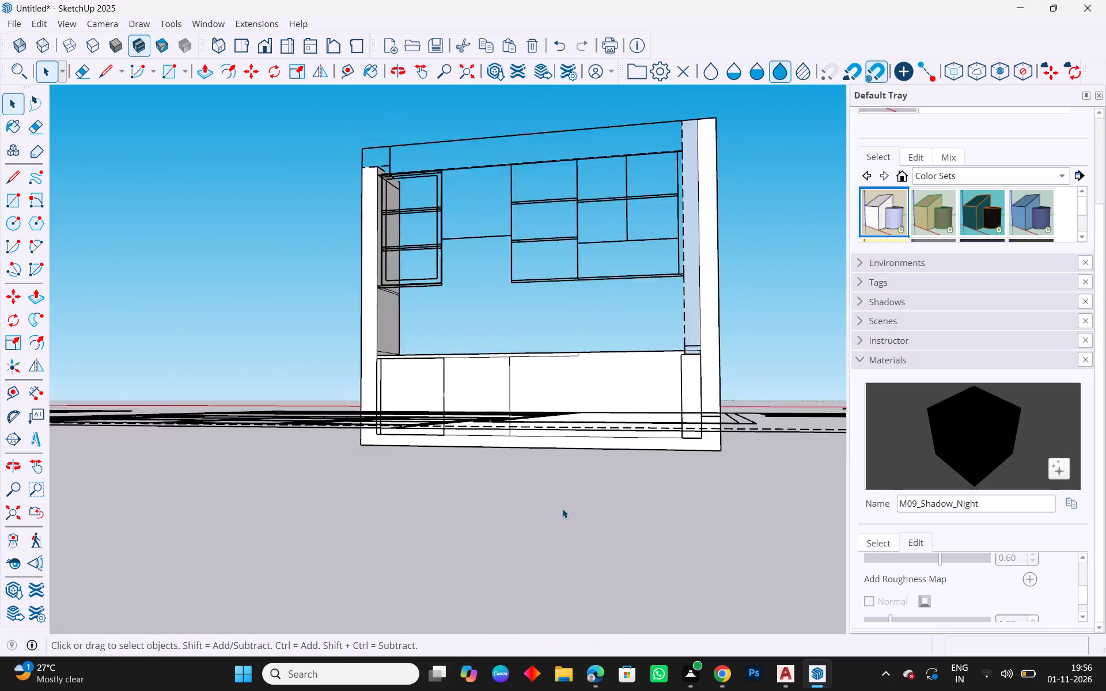
middle_drag(664, 473, 453, 519)
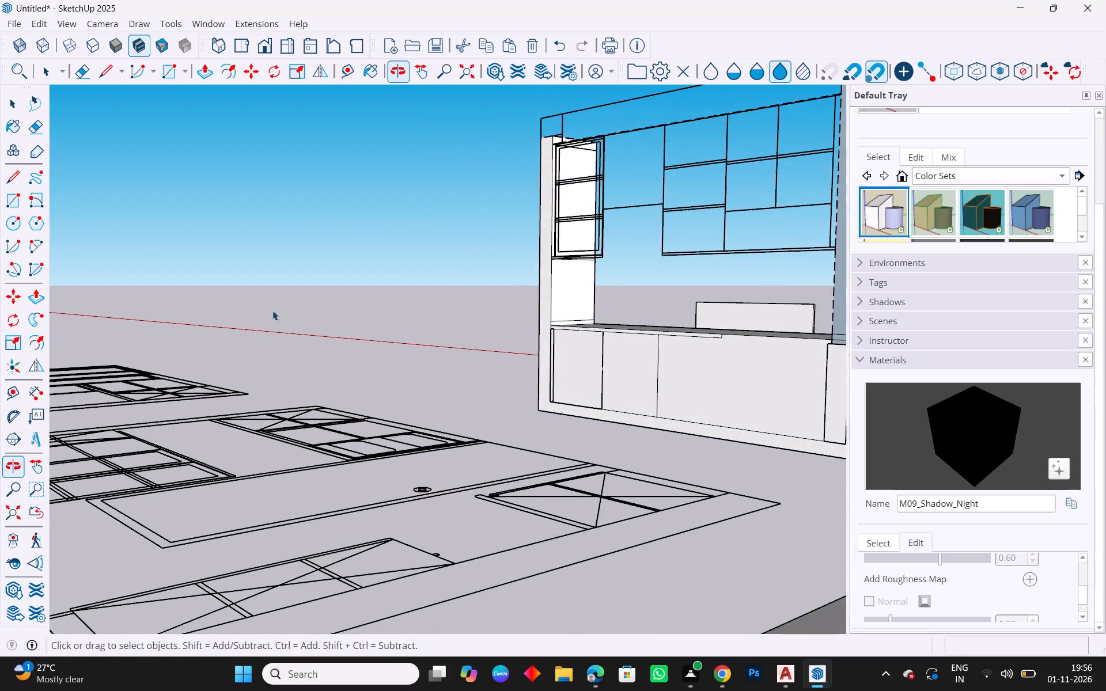
scroll(259, 310, down, 3)
scroll(735, 314, up, 12)
click(673, 331)
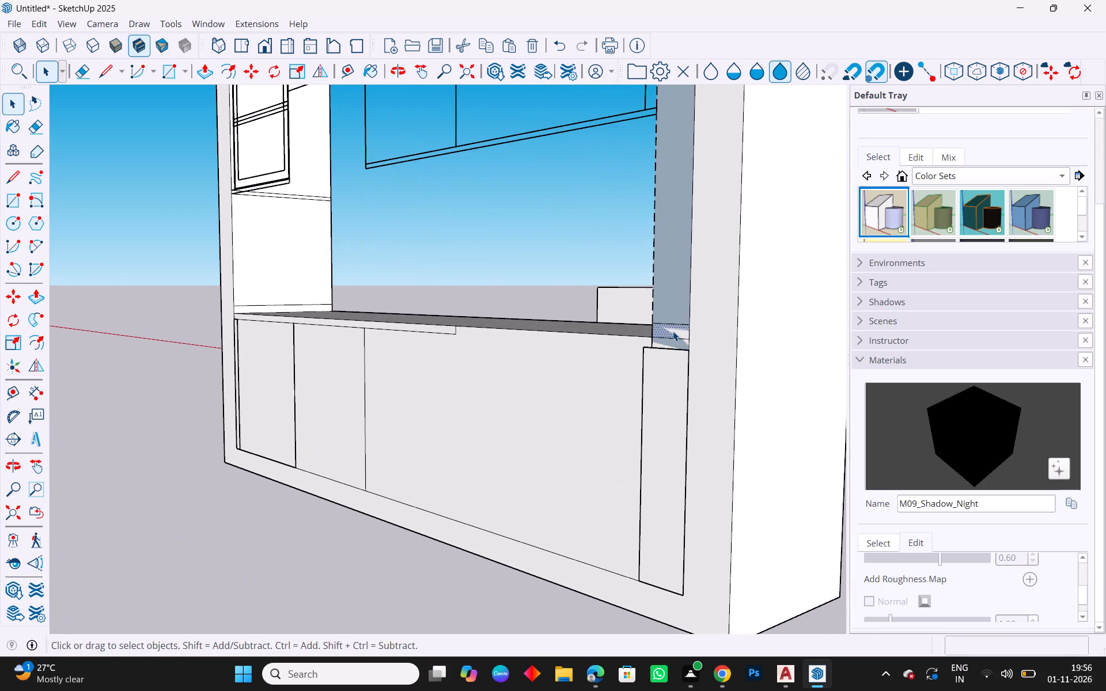
key(Delete)
click(673, 340)
click(672, 345)
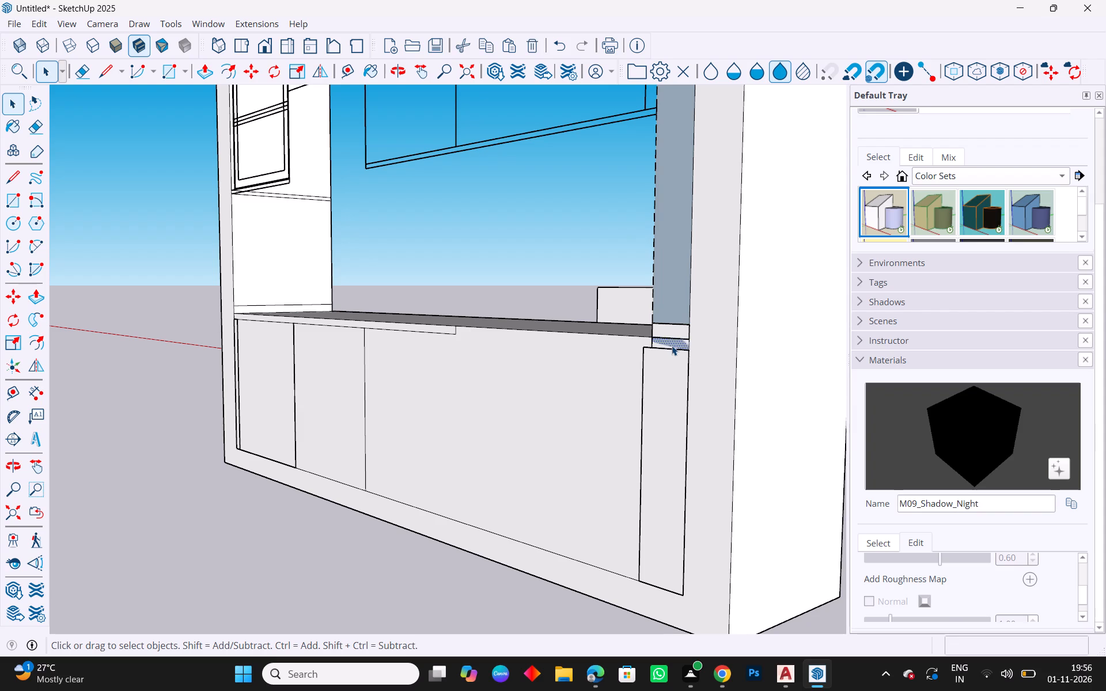
key(Delete)
Examine the cabinet fronts and the countertop's notched end above the double-door cabinet.
scroll(582, 369, down, 4)
middle_drag(764, 481, 576, 473)
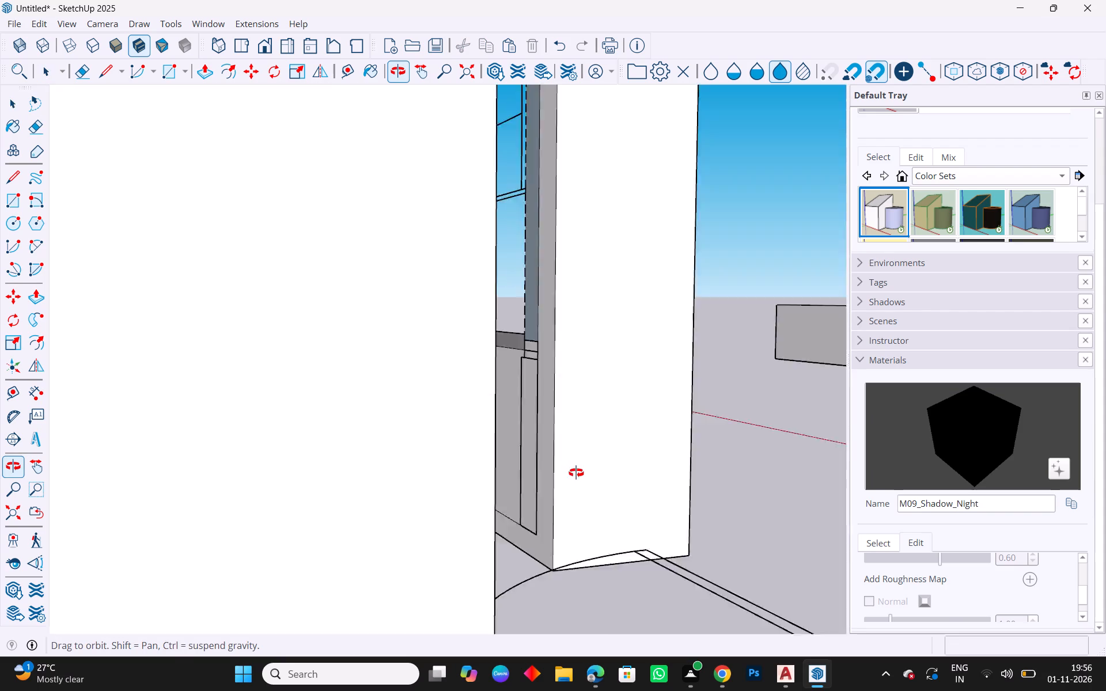
middle_drag(576, 473, 296, 469)
middle_drag(710, 420, 596, 437)
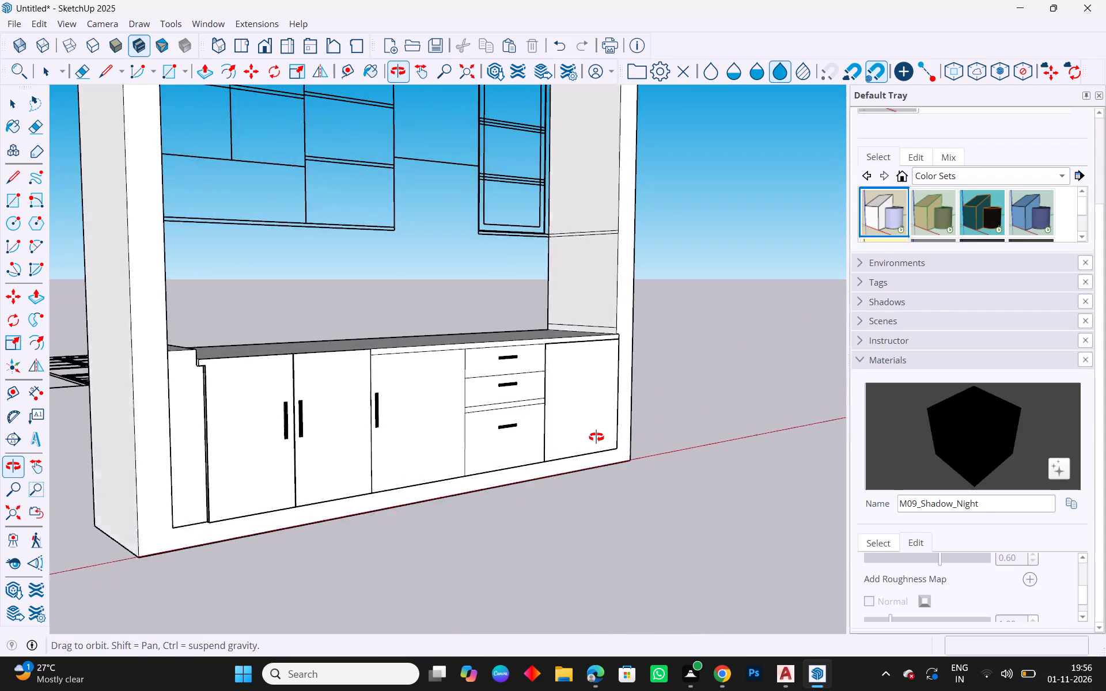
middle_drag(596, 437, 589, 438)
scroll(192, 432, up, 4)
scroll(156, 389, up, 4)
scroll(180, 348, up, 9)
middle_drag(399, 338, 315, 430)
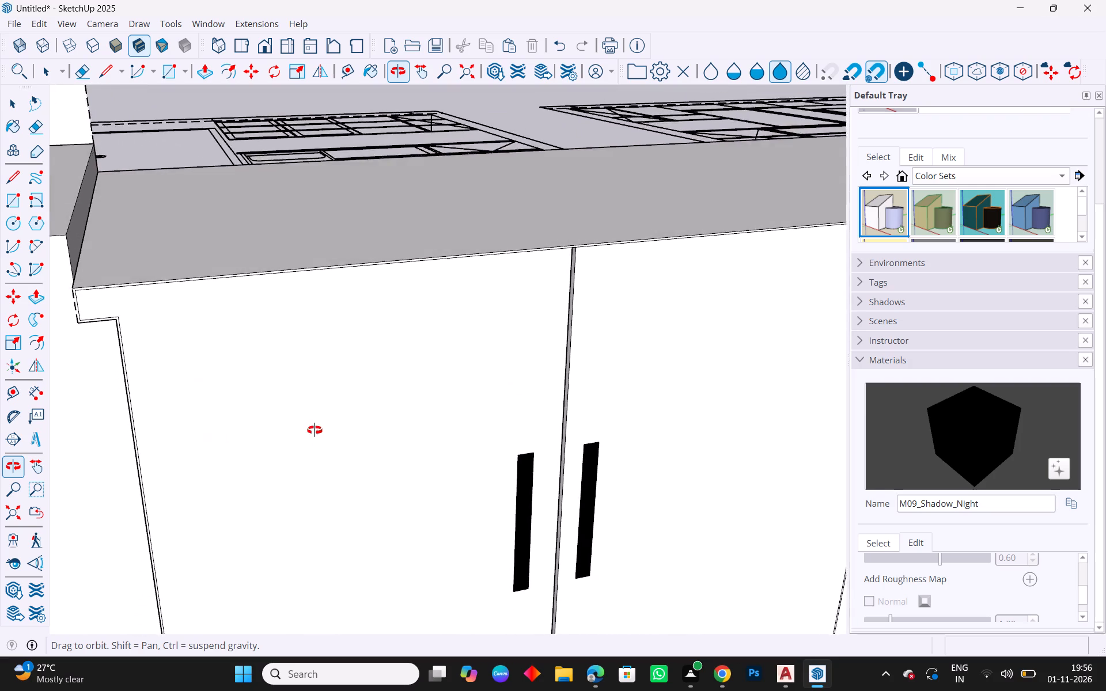
middle_drag(315, 430, 222, 396)
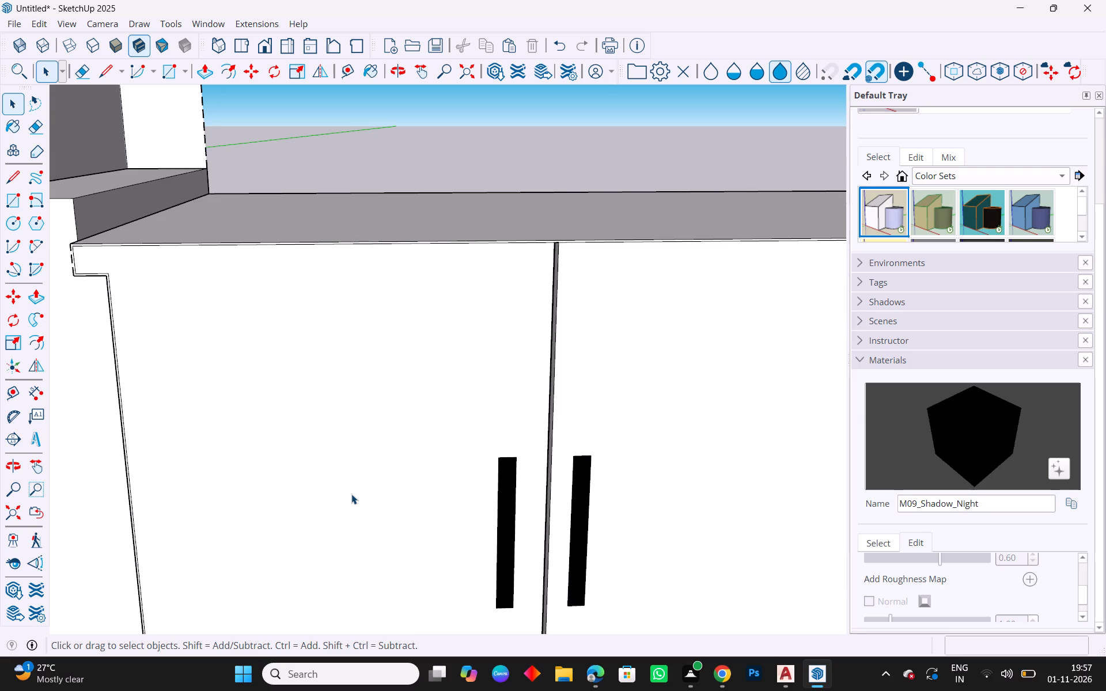
Explode the raised end block group beside the side wall at the double-door end of the countertop.
scroll(382, 248, down, 8)
scroll(237, 342, down, 2)
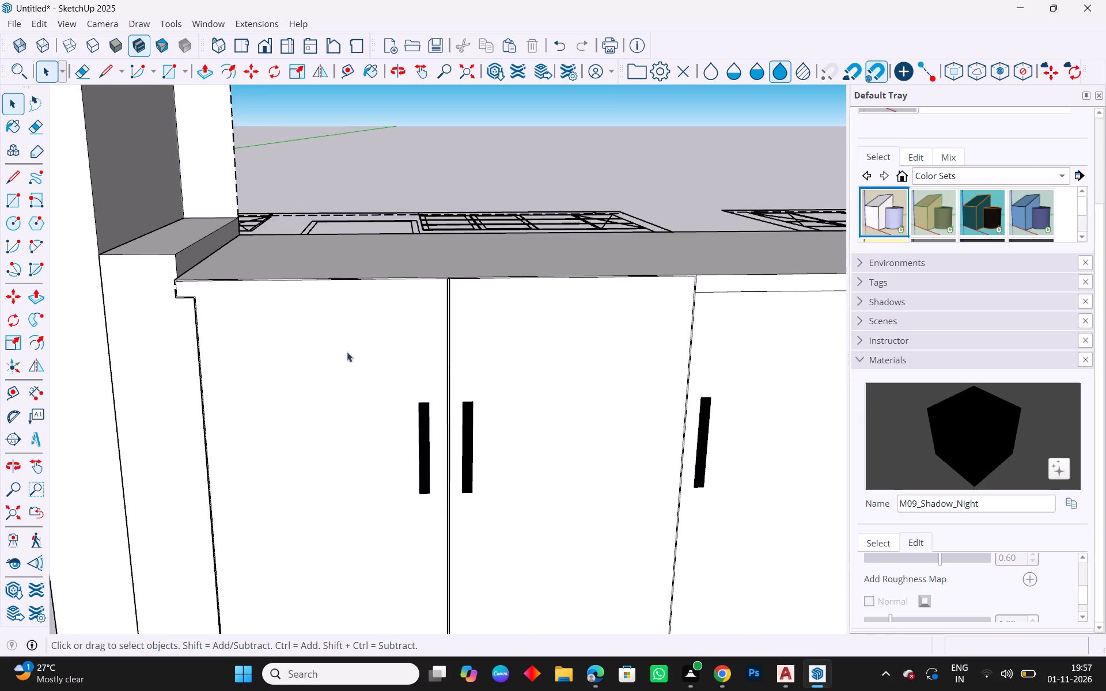
scroll(347, 352, down, 13)
middle_drag(491, 317, 491, 374)
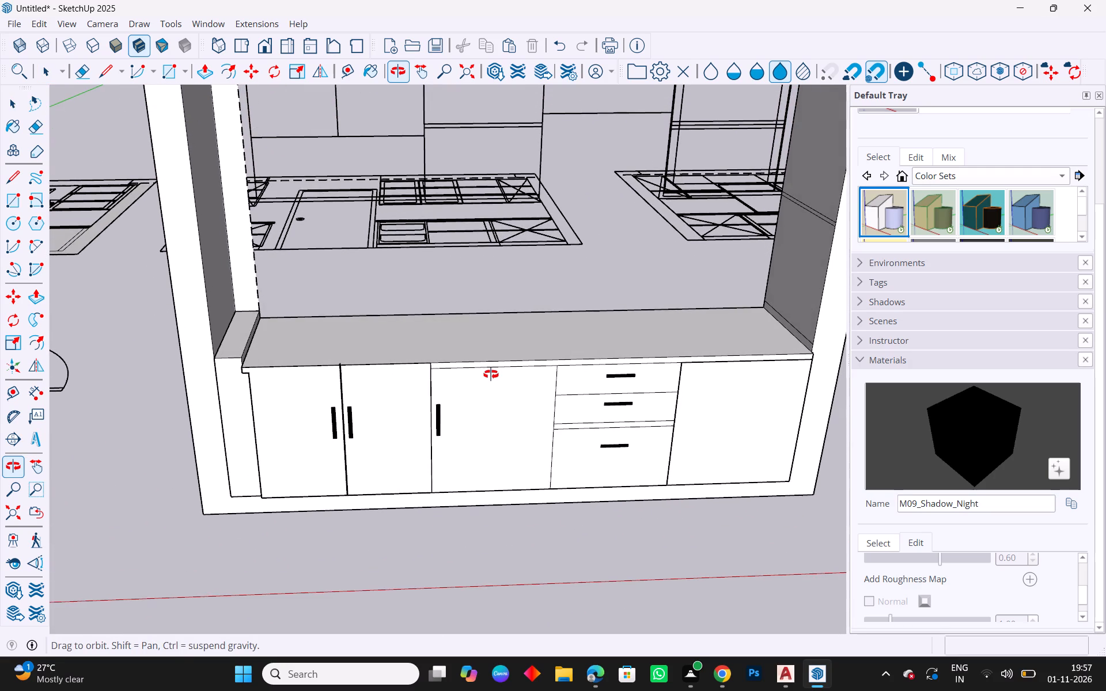
middle_drag(491, 374, 382, 418)
scroll(160, 306, up, 3)
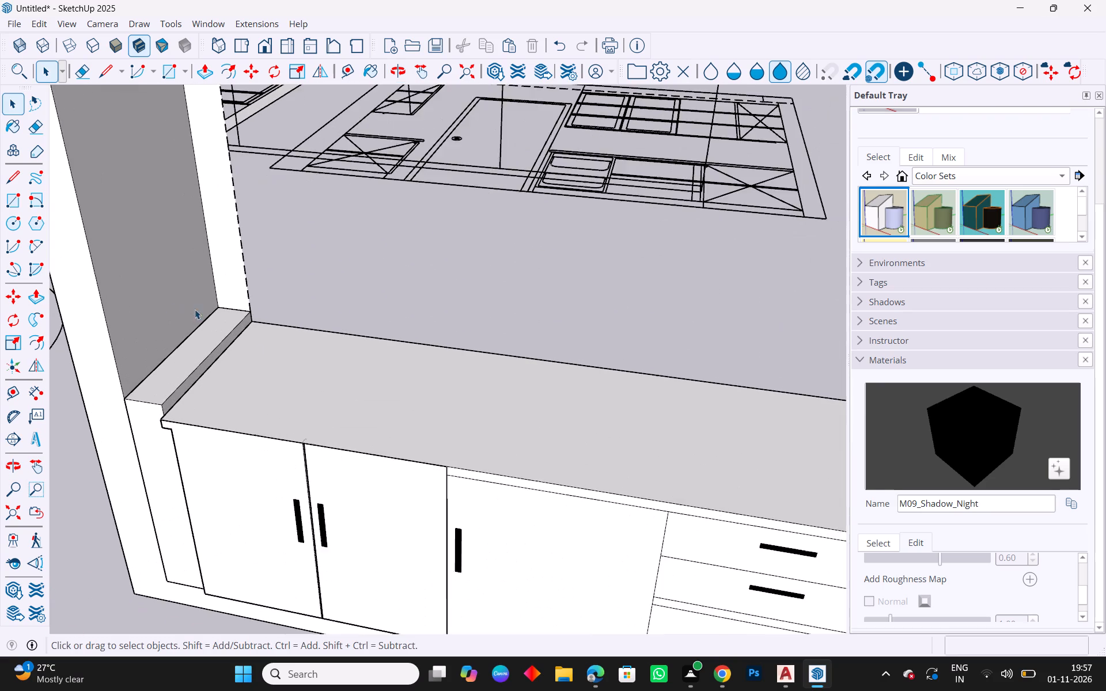
scroll(195, 309, up, 6)
click(190, 381)
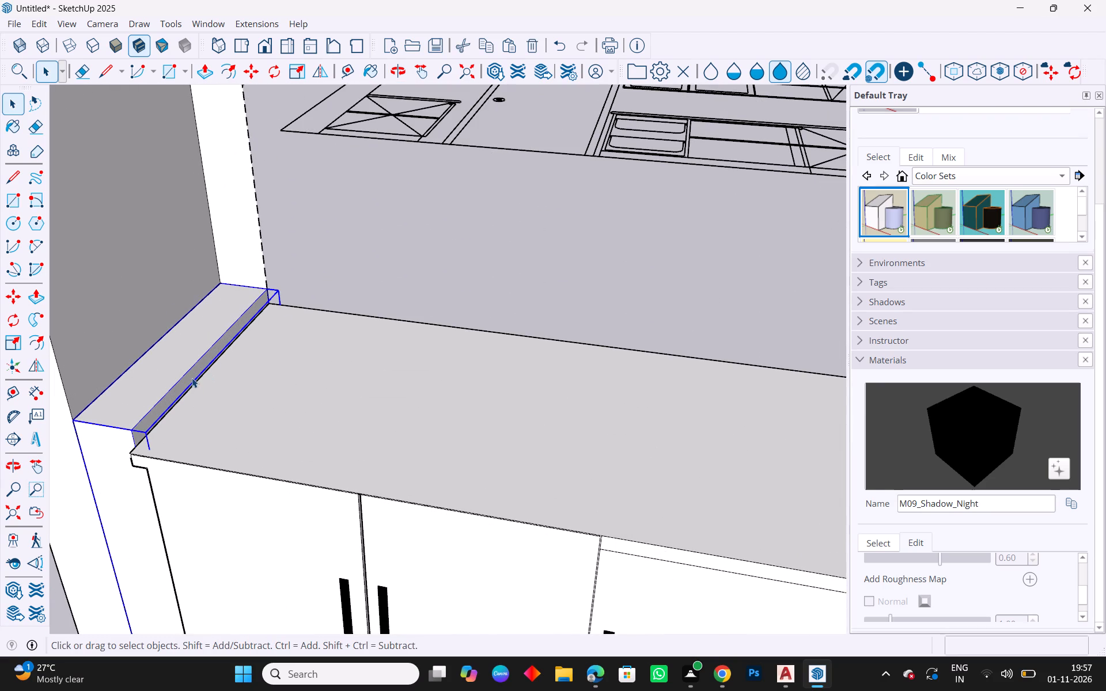
click(187, 379)
right_click(187, 379)
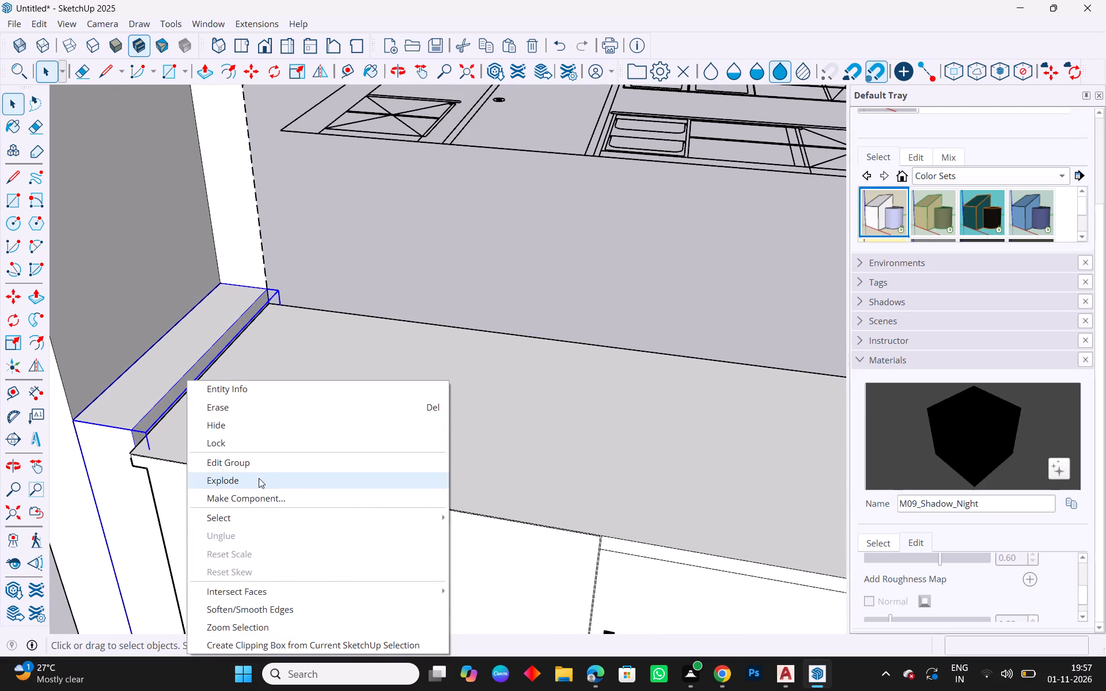
click(259, 476)
Push/Pull the raised end block's inner side face 2.72 m along the countertop to the opposite side wall.
click(140, 413)
click(151, 419)
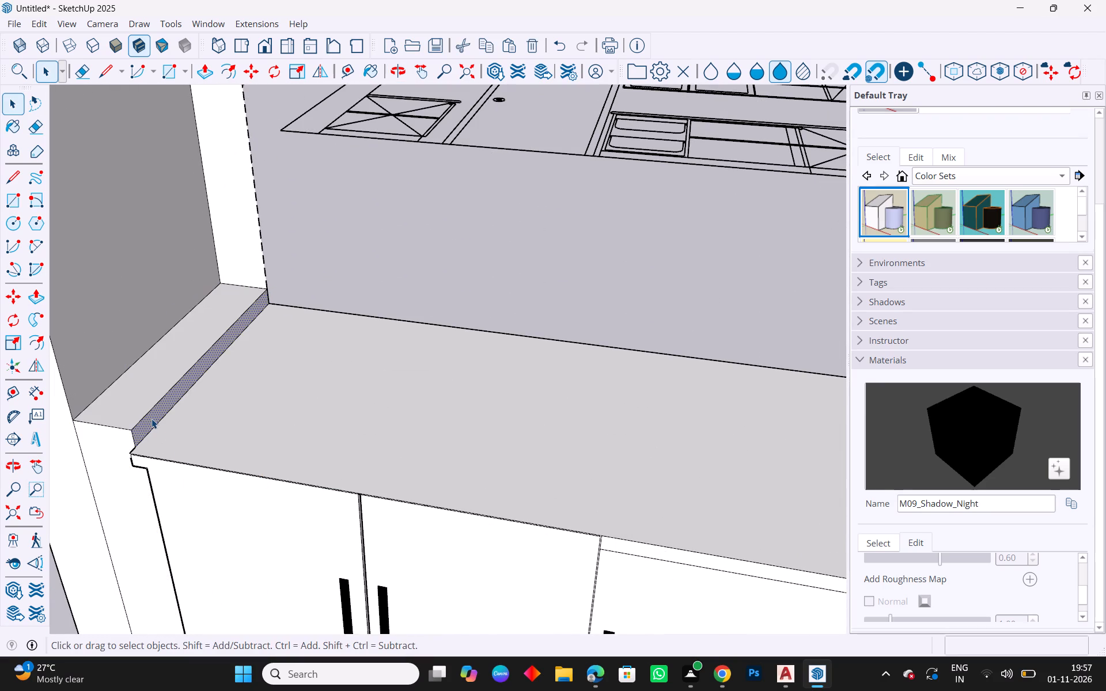
key(p)
click(151, 419)
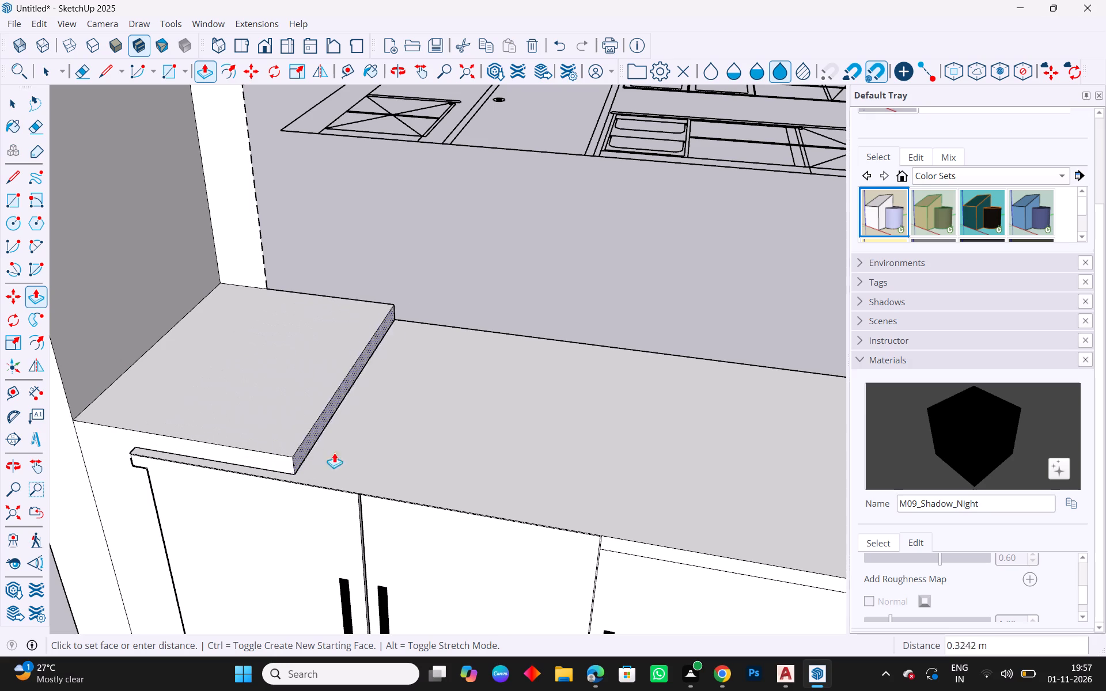
scroll(529, 476, down, 8)
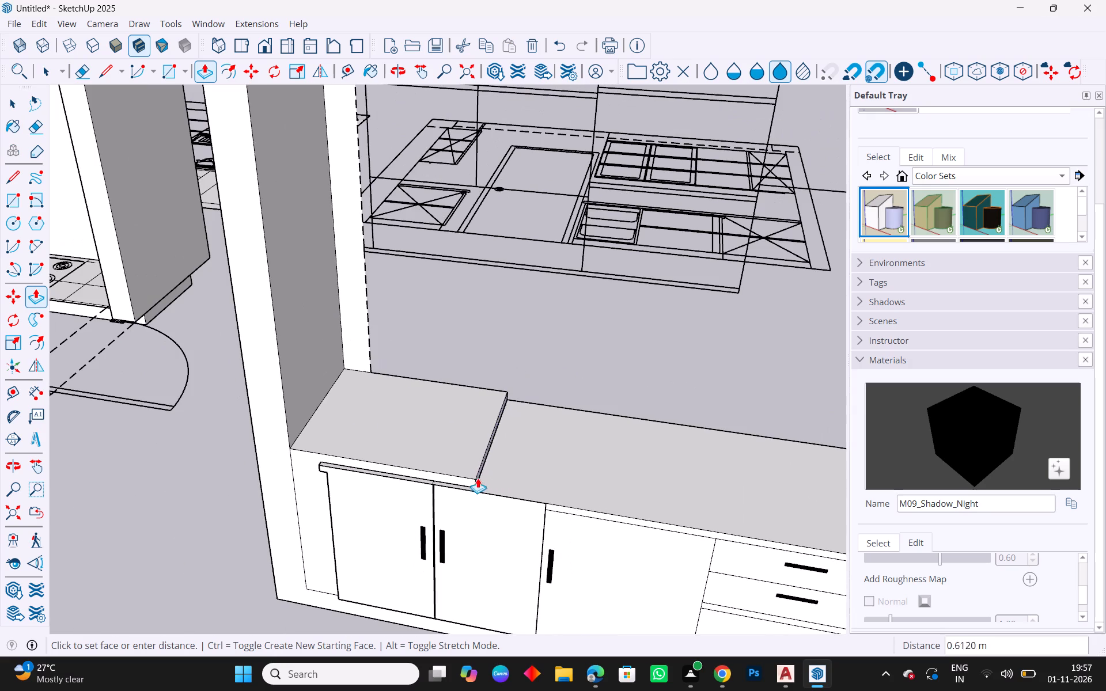
scroll(452, 470, down, 7)
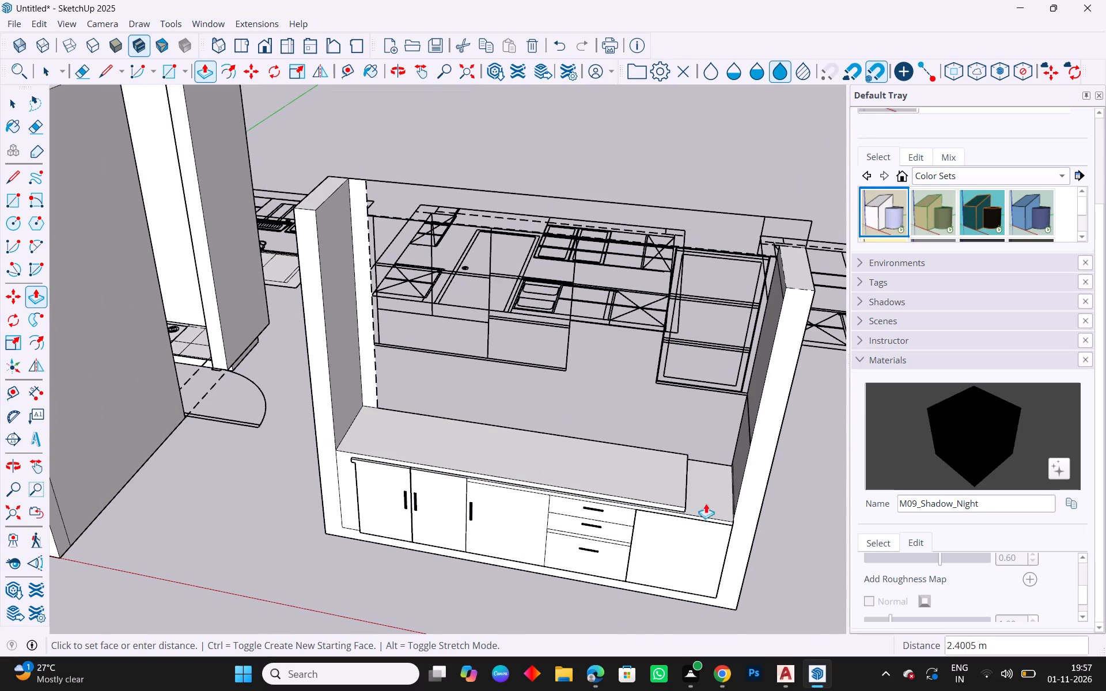
click(737, 519)
scroll(717, 525, up, 3)
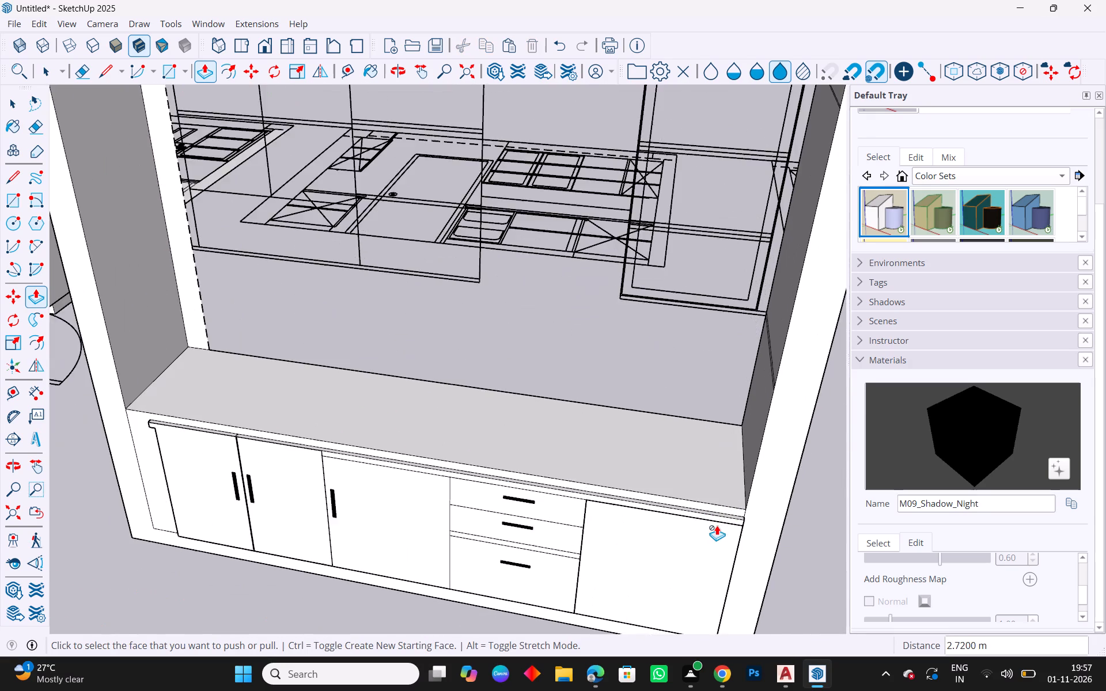
scroll(717, 525, up, 6)
key(Escape)
key(space)
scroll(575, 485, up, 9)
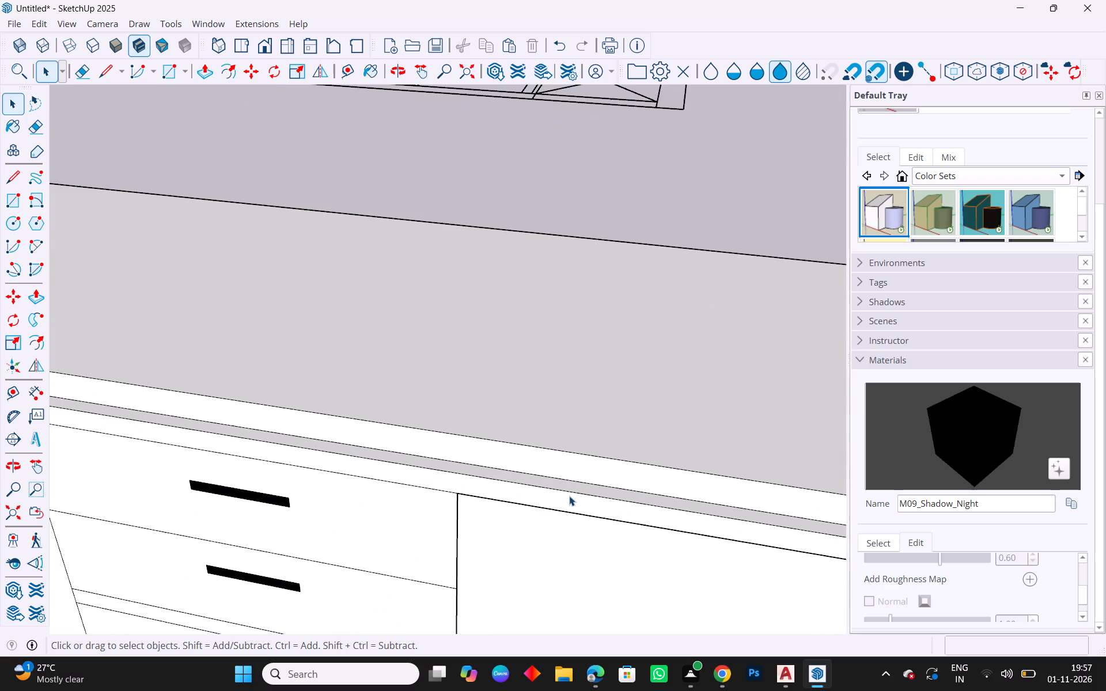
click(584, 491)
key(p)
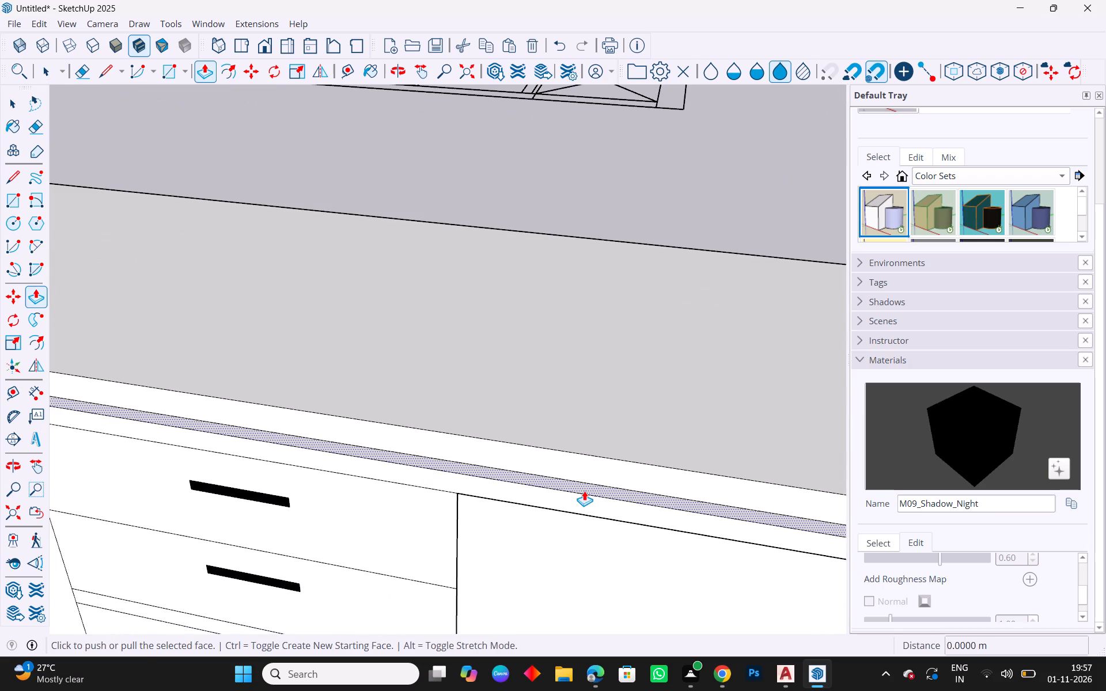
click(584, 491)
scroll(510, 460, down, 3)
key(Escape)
Pull the raised slab's front face forward by about 0.0168 m, flush with the counter edge below it.
scroll(347, 426, down, 4)
scroll(739, 501, up, 5)
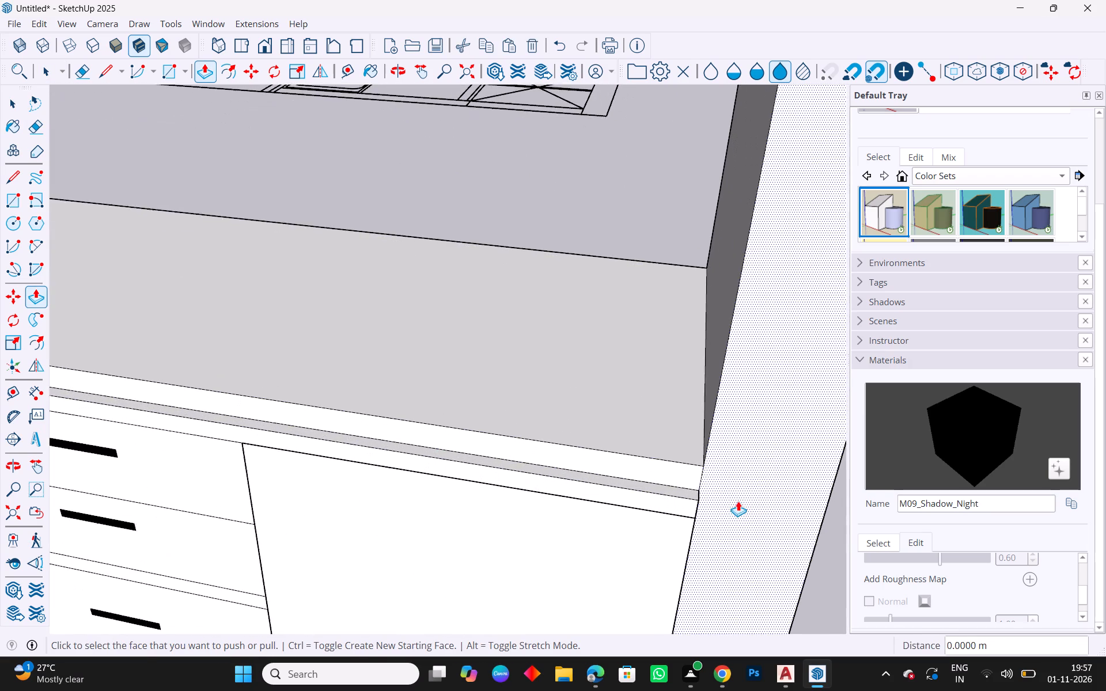
scroll(706, 476, up, 4)
click(698, 470)
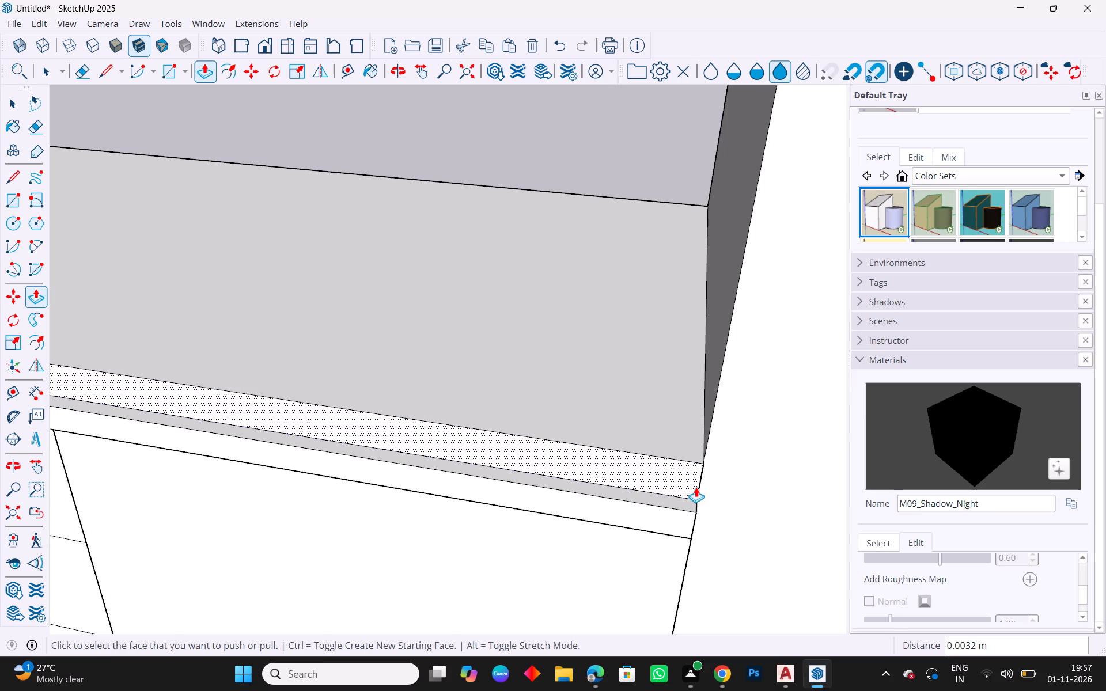
drag(692, 479, 695, 511)
scroll(642, 470, down, 12)
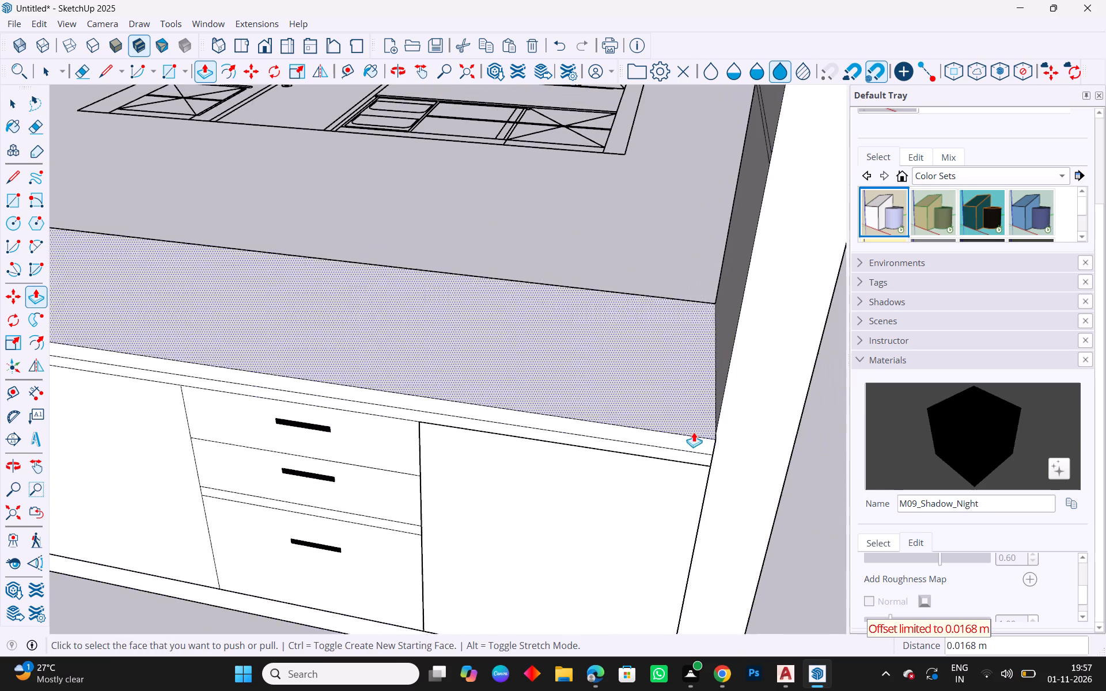
scroll(694, 432, down, 3)
middle_drag(313, 549, 475, 466)
key(Escape)
key(space)
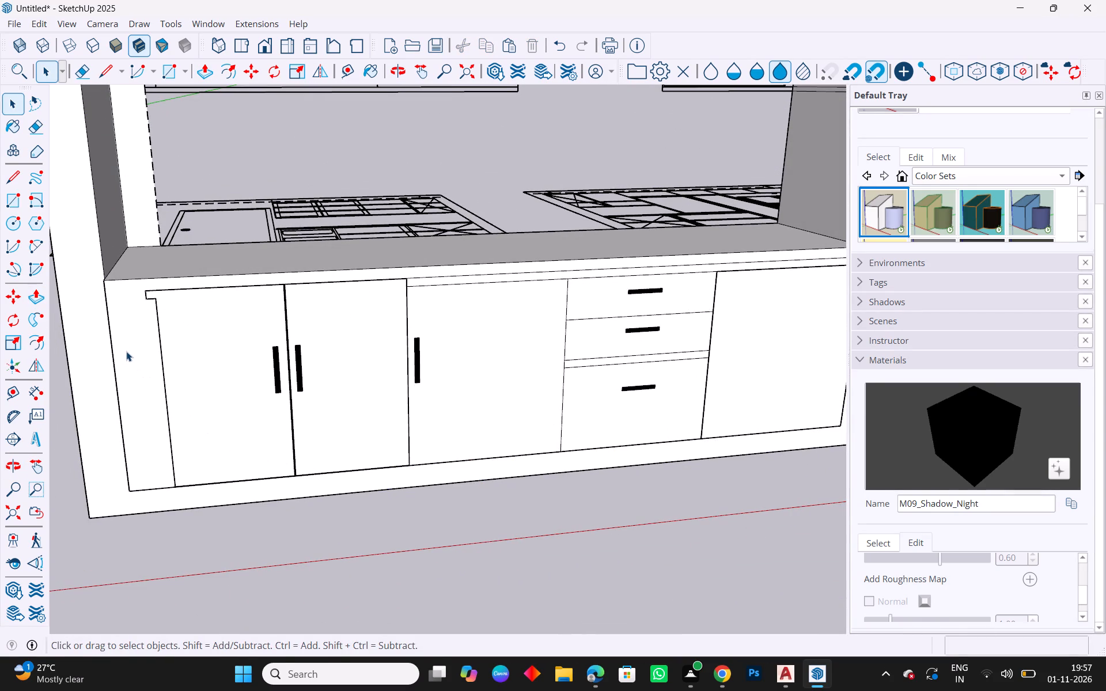
Examine the base cabinet run and its extended countertop slab from several angles.
scroll(261, 318, down, 4)
middle_drag(519, 417, 469, 470)
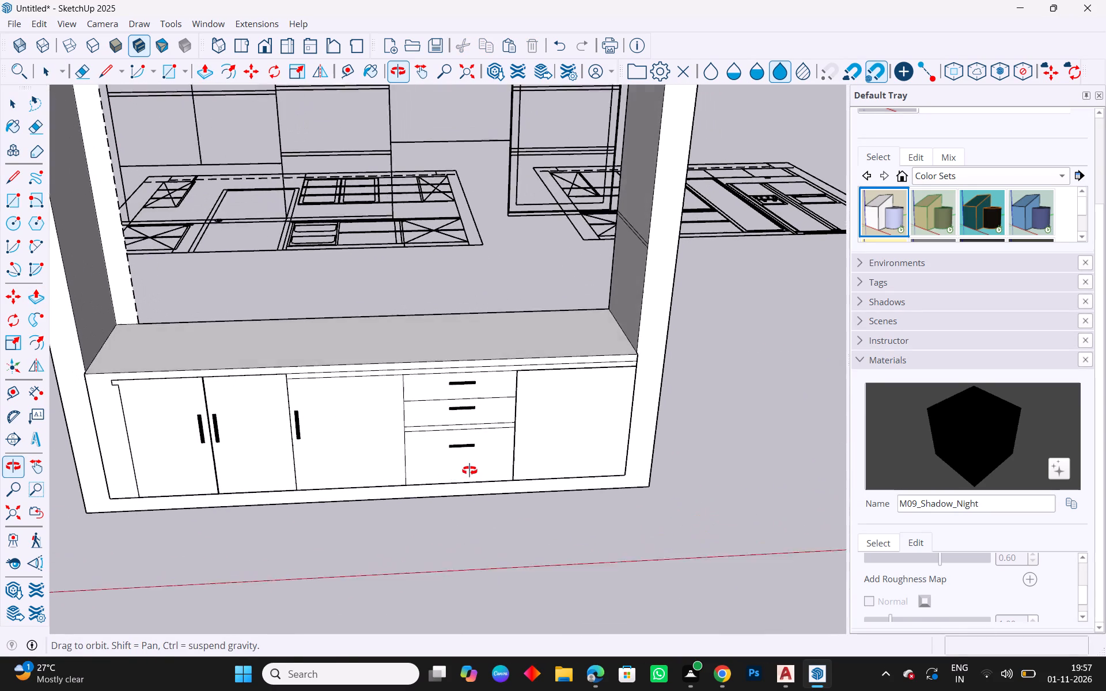
middle_drag(469, 470, 469, 471)
scroll(518, 444, down, 5)
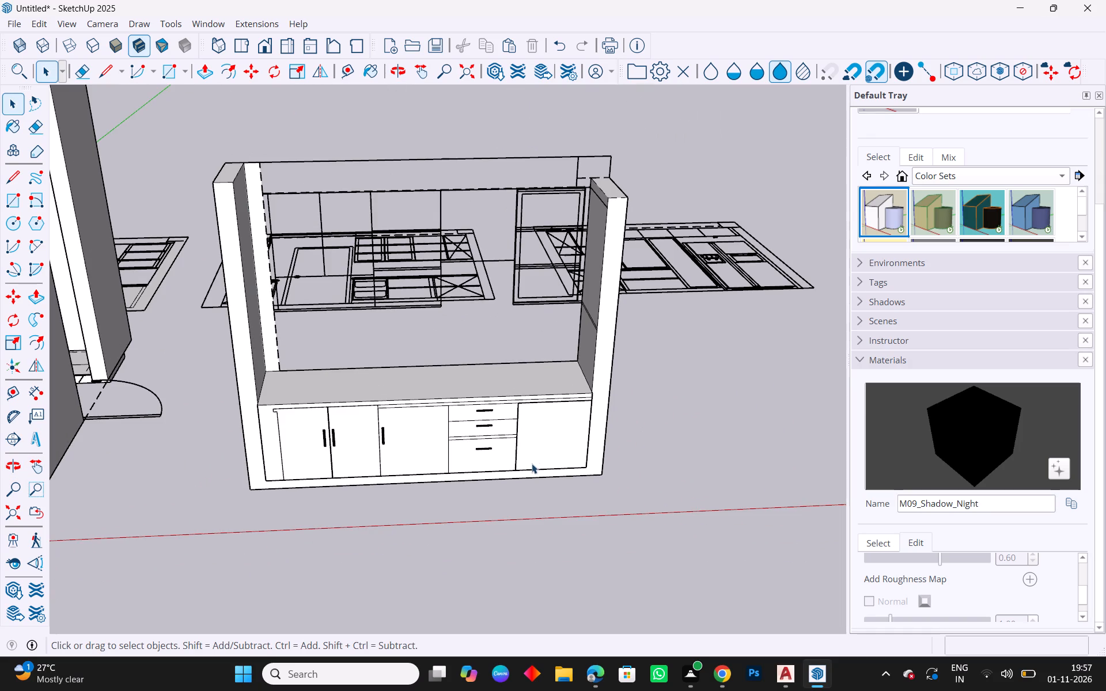
middle_drag(437, 458, 473, 488)
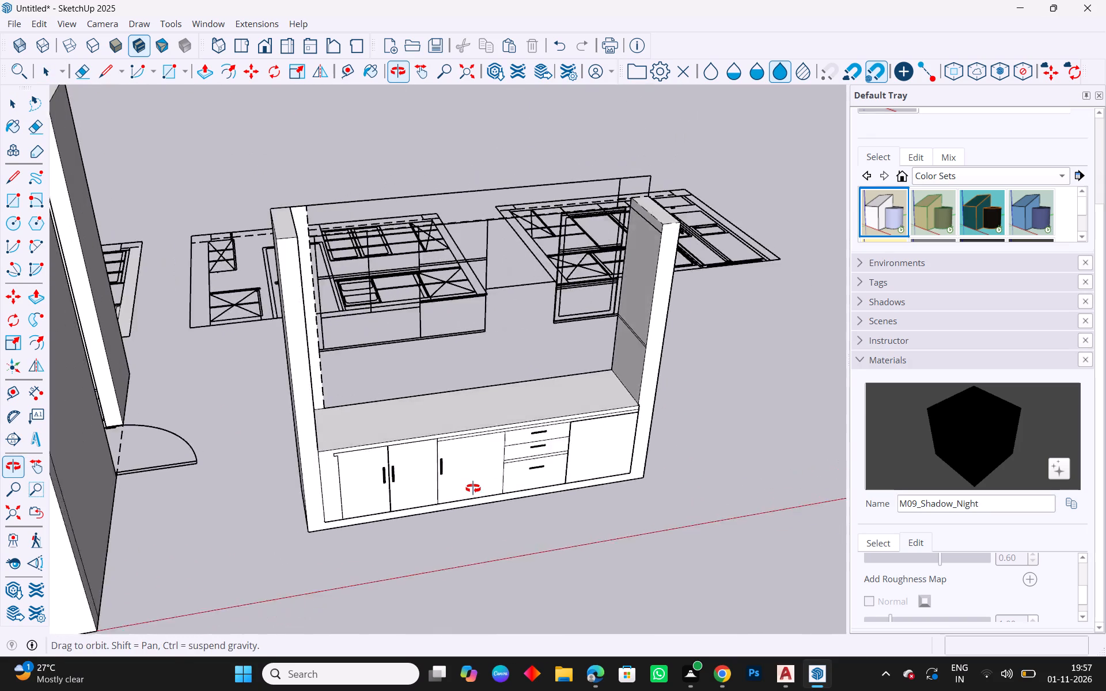
middle_drag(473, 488, 634, 465)
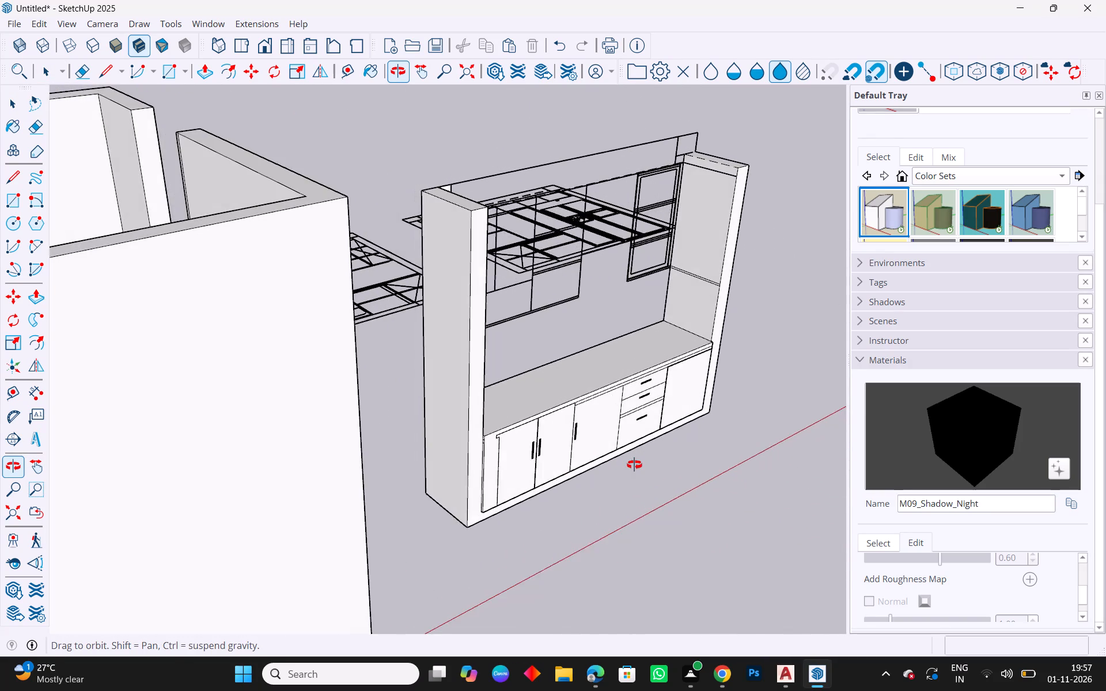
middle_drag(634, 465, 427, 469)
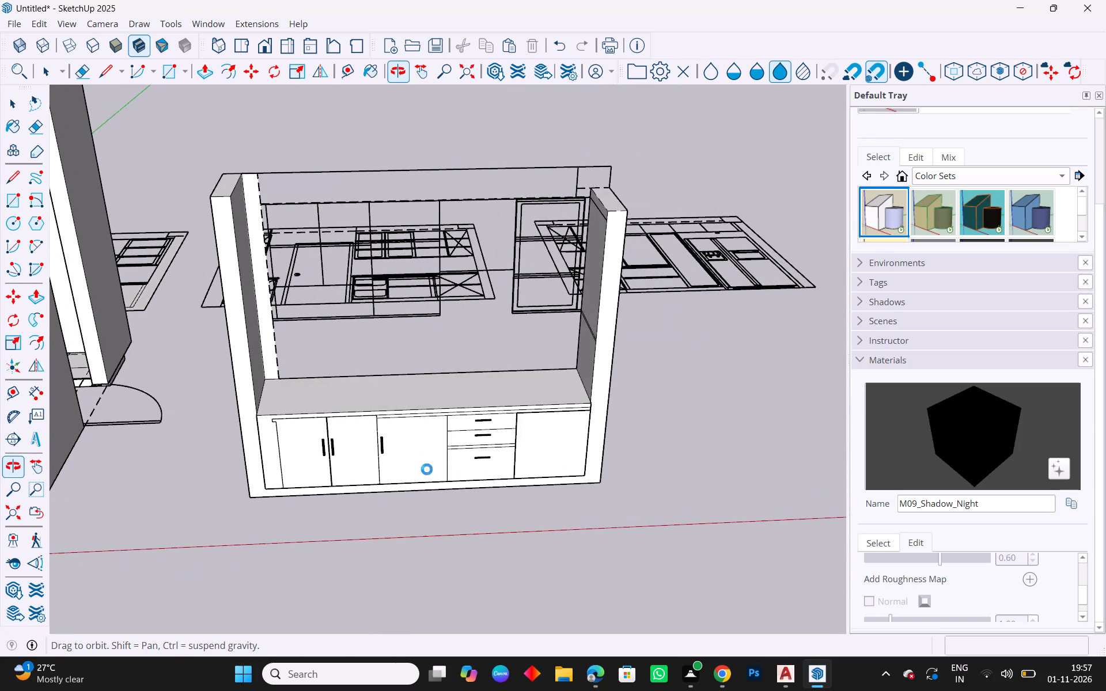
middle_drag(427, 469, 359, 518)
Copy the narrow three-compartment wall cabinet linework beside the side wall and place the copy on open ground outside the kitchen.
scroll(537, 248, up, 5)
middle_drag(521, 346, 533, 320)
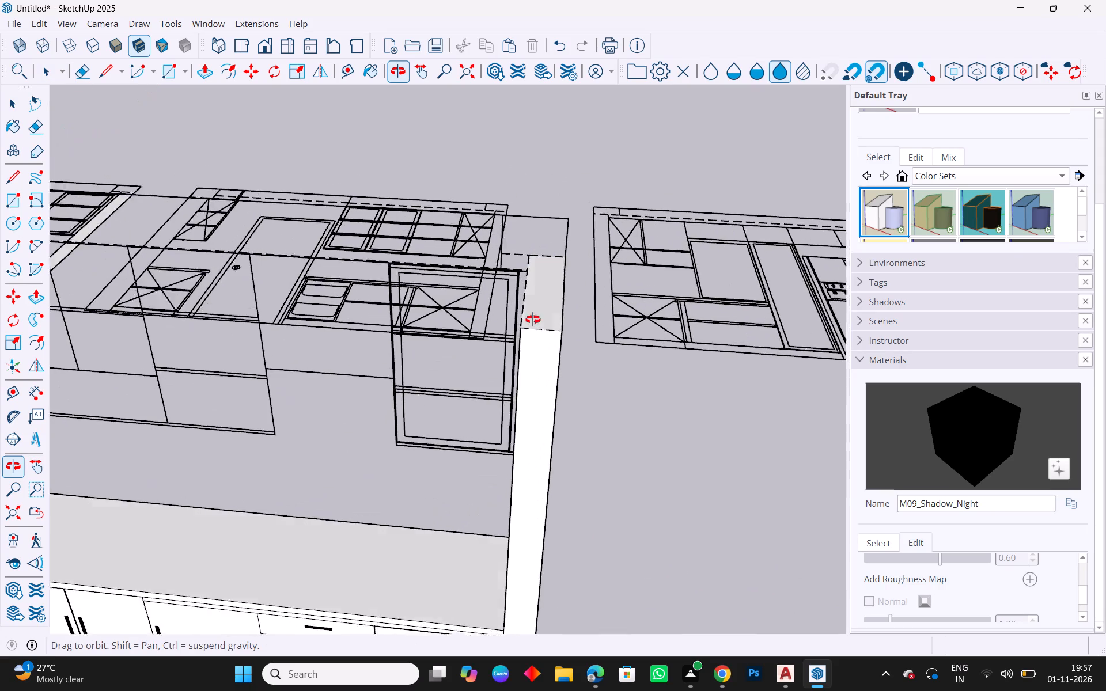
middle_drag(533, 320, 593, 88)
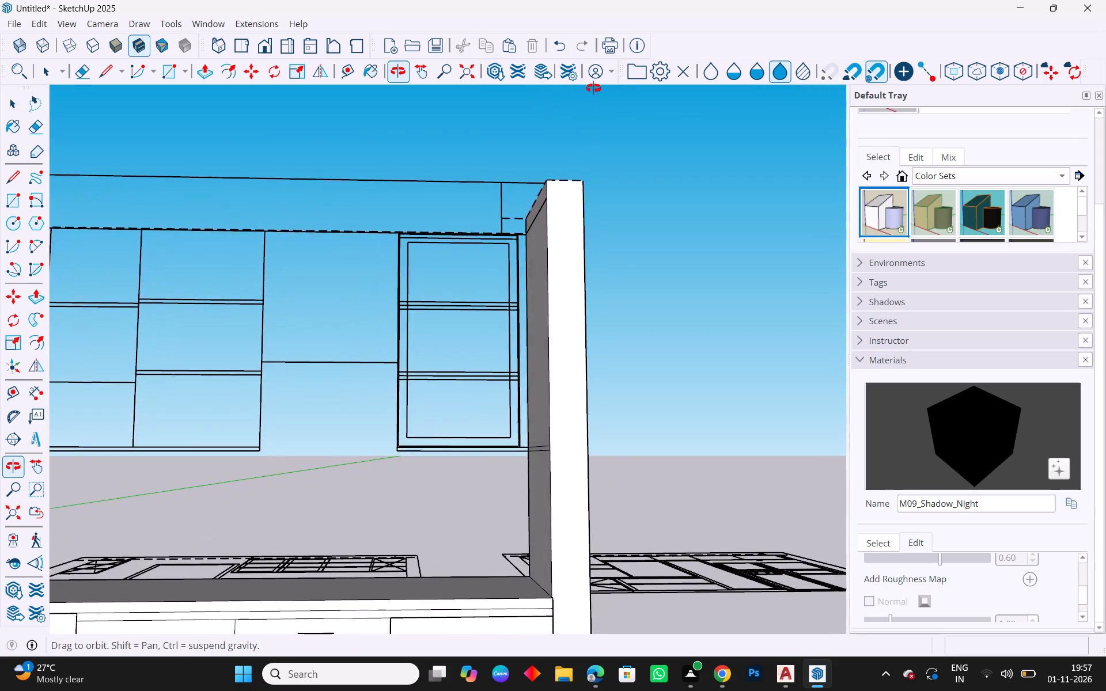
middle_drag(593, 88, 618, 97)
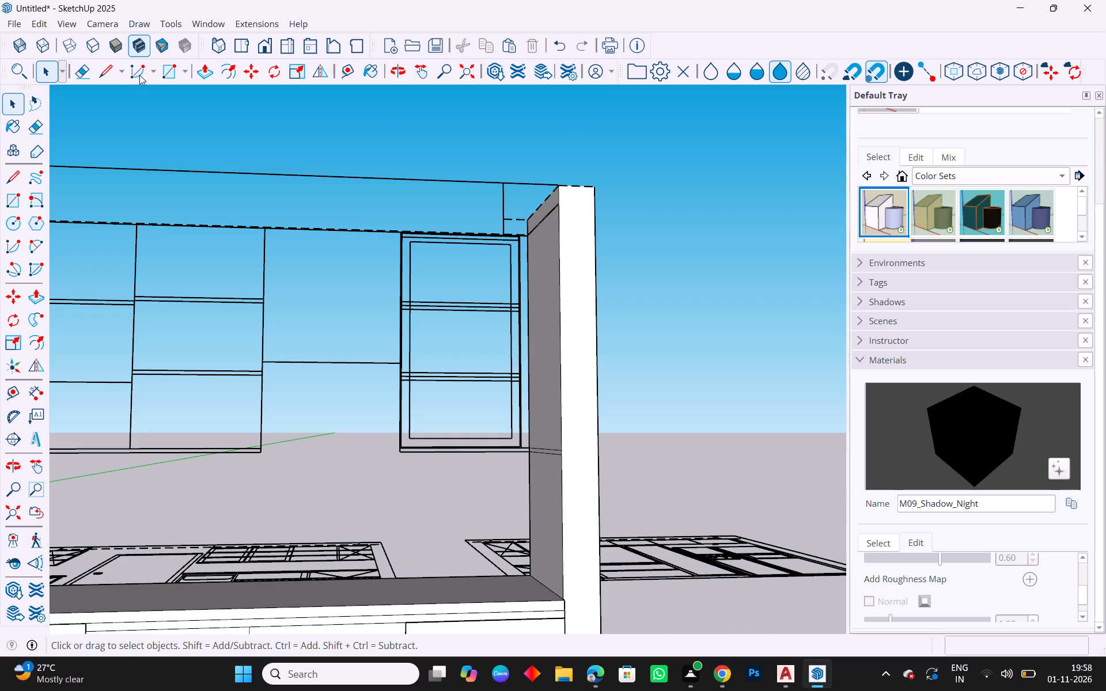
middle_drag(495, 423, 491, 389)
drag(516, 398, 375, 152)
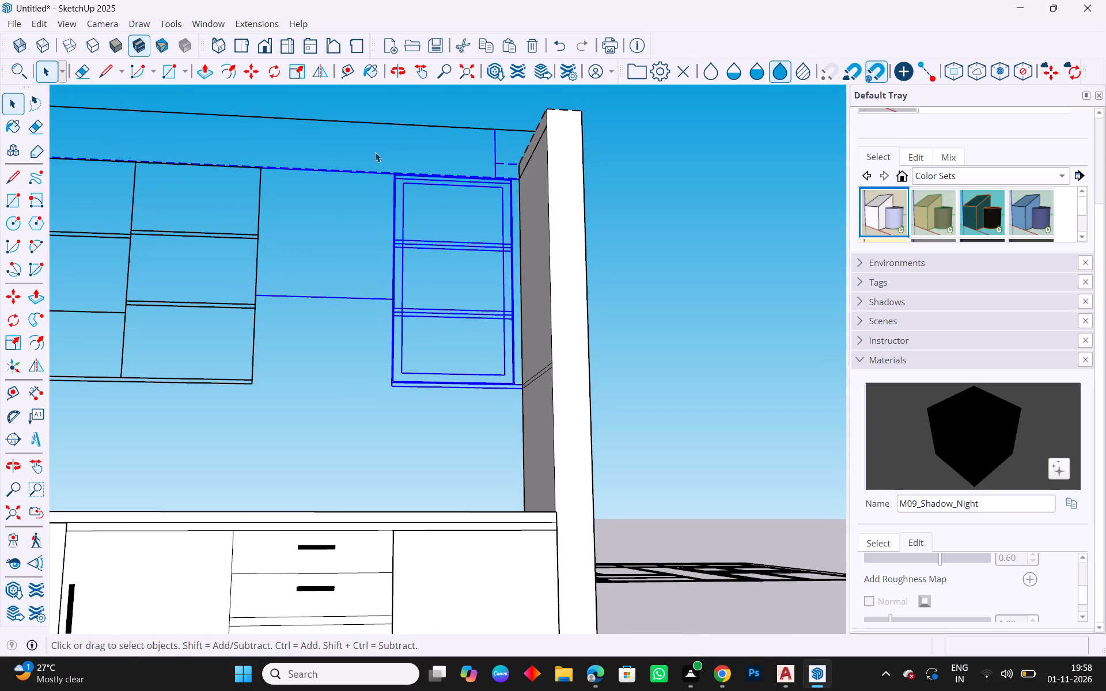
key(ctrl+c)
scroll(449, 320, down, 9)
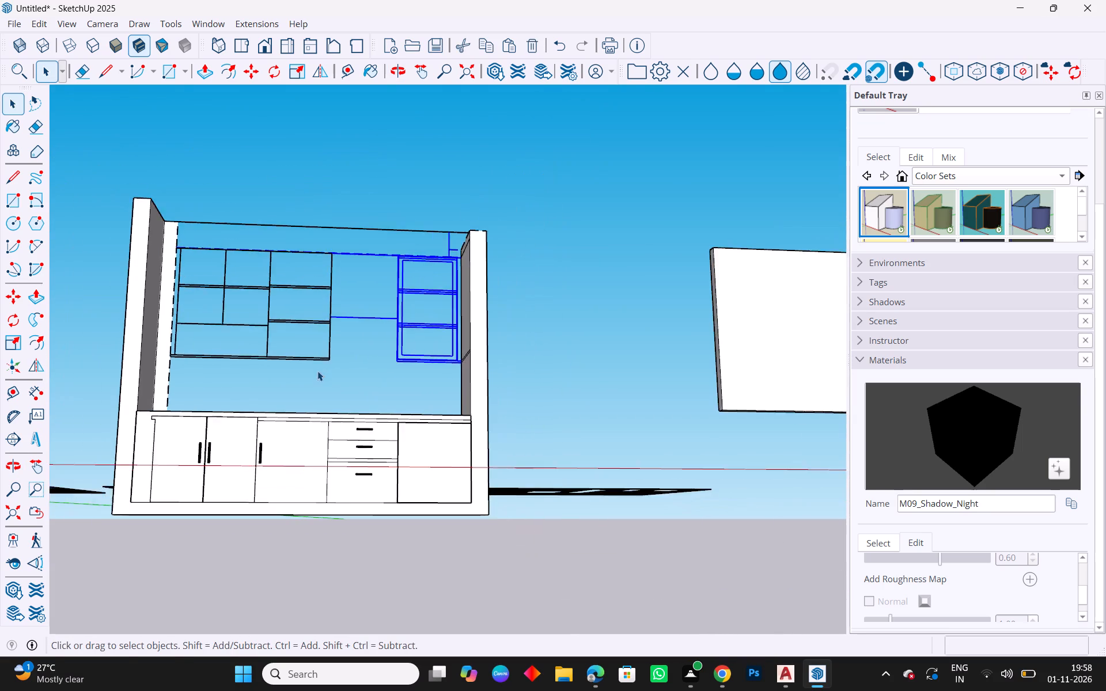
scroll(317, 371, down, 4)
middle_drag(522, 465, 518, 603)
scroll(623, 591, up, 4)
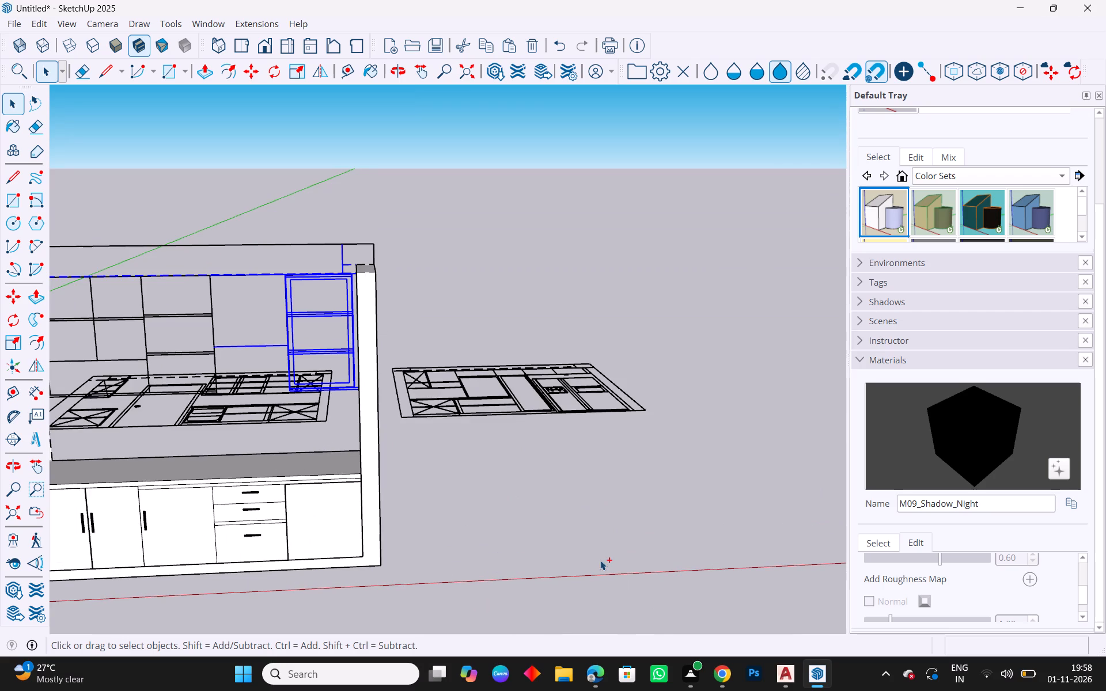
key(ctrl+v)
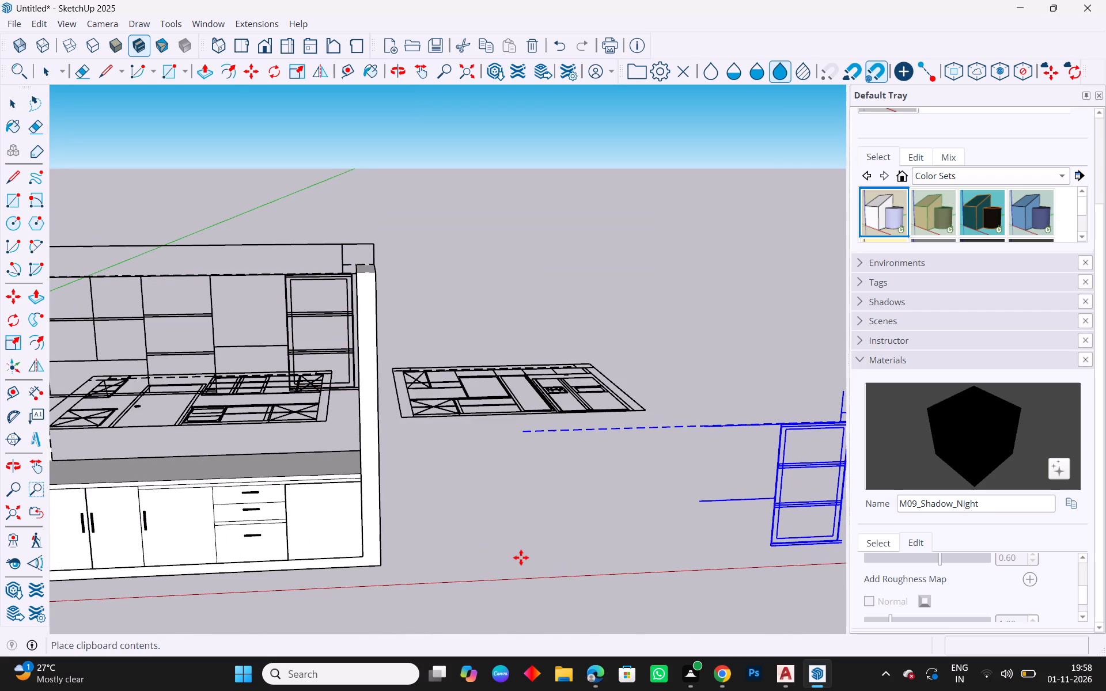
click(521, 557)
key(Escape)
middle_drag(495, 442, 413, 452)
scroll(432, 469, down, 3)
key(Escape)
scroll(703, 487, up, 4)
key(space)
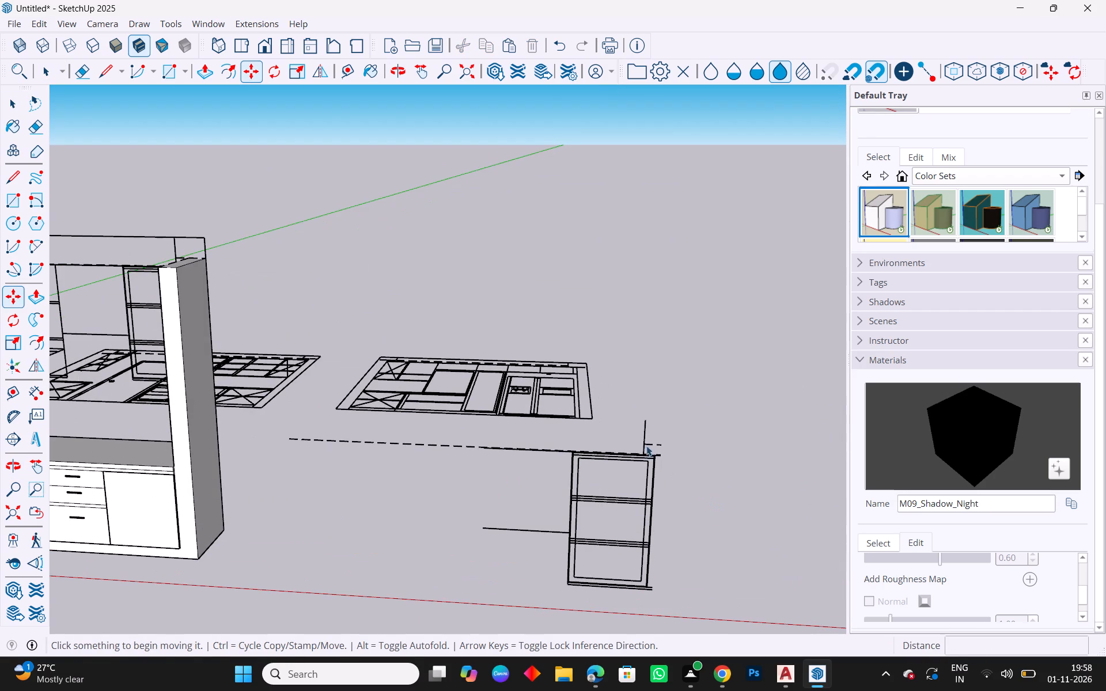
key(Escape)
Delete the stray lines above the copied cabinet outline's outer corner and the dashed and solid lines extending from its inner side.
drag(681, 411, 550, 447)
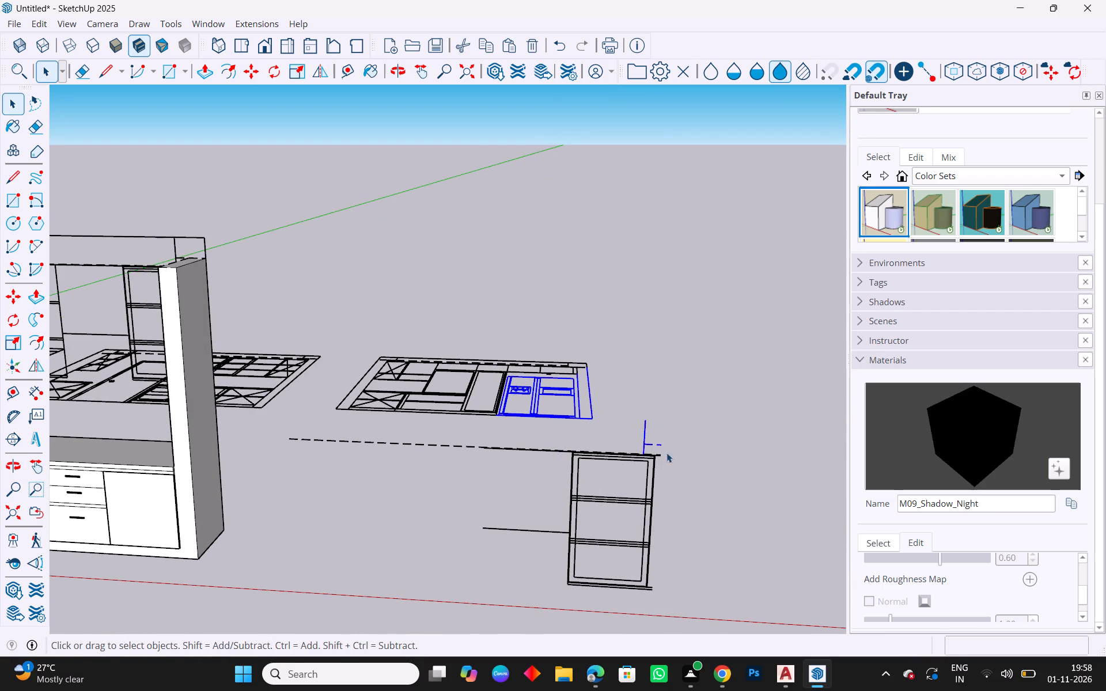
middle_drag(712, 472, 713, 485)
key(Escape)
click(701, 462)
drag(679, 470, 602, 451)
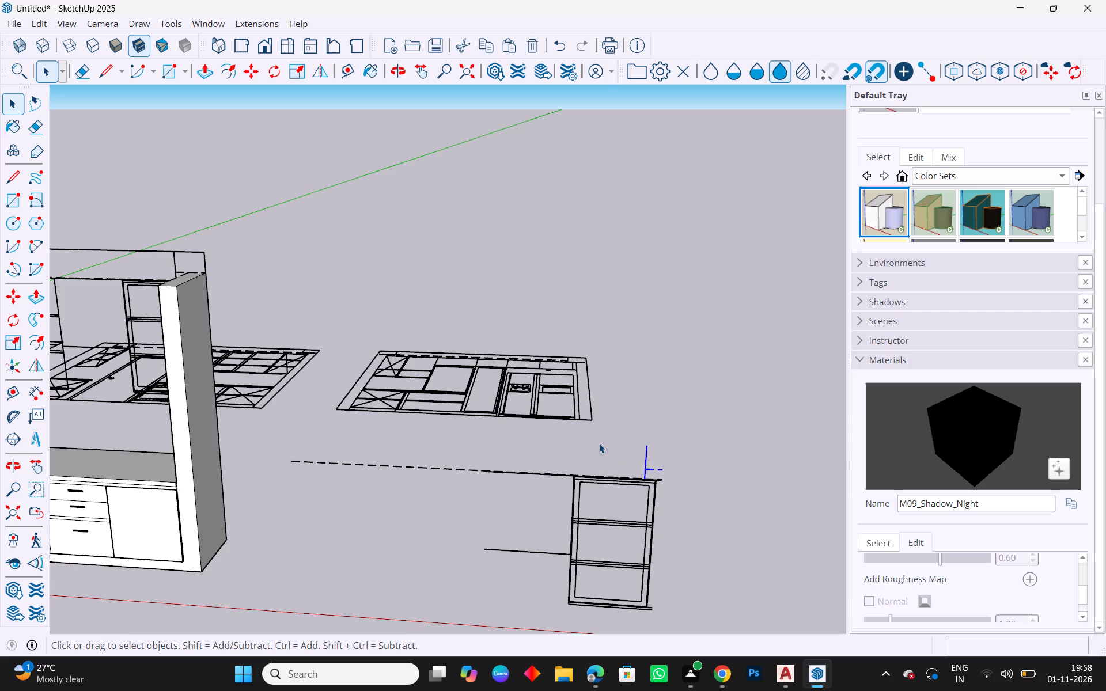
key(Delete)
drag(558, 449, 446, 562)
key(Delete)
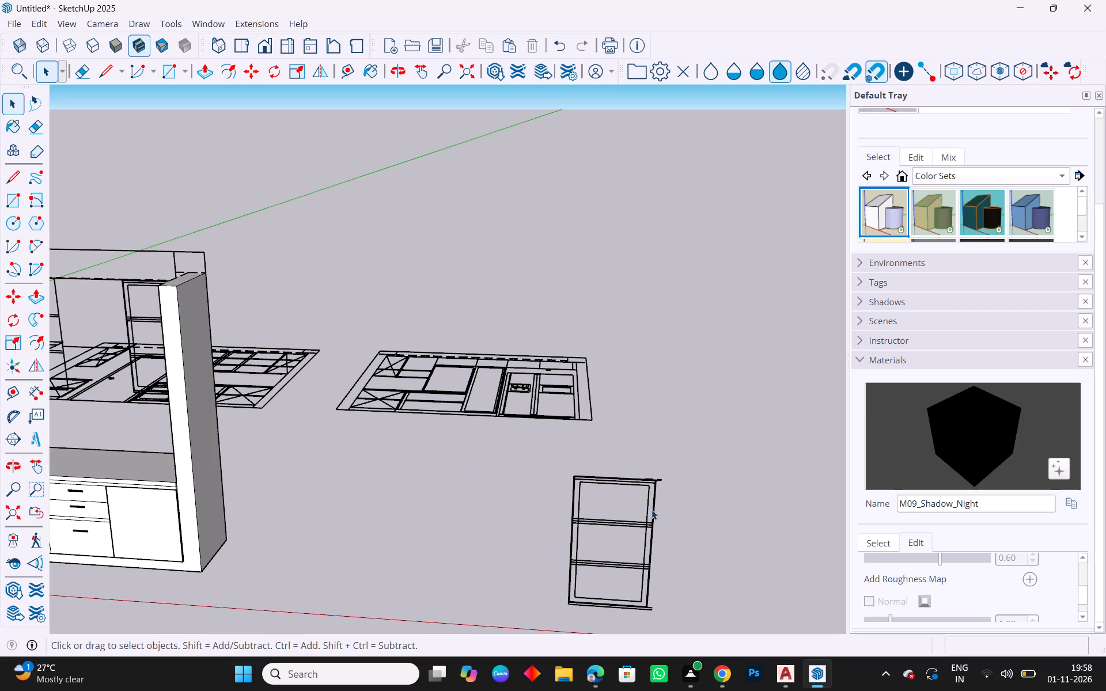
Delete the leftover dashed line, overhanging line and small stub along the top of the copied narrow cabinet outline.
scroll(659, 502, up, 13)
drag(677, 479, 596, 343)
key(Delete)
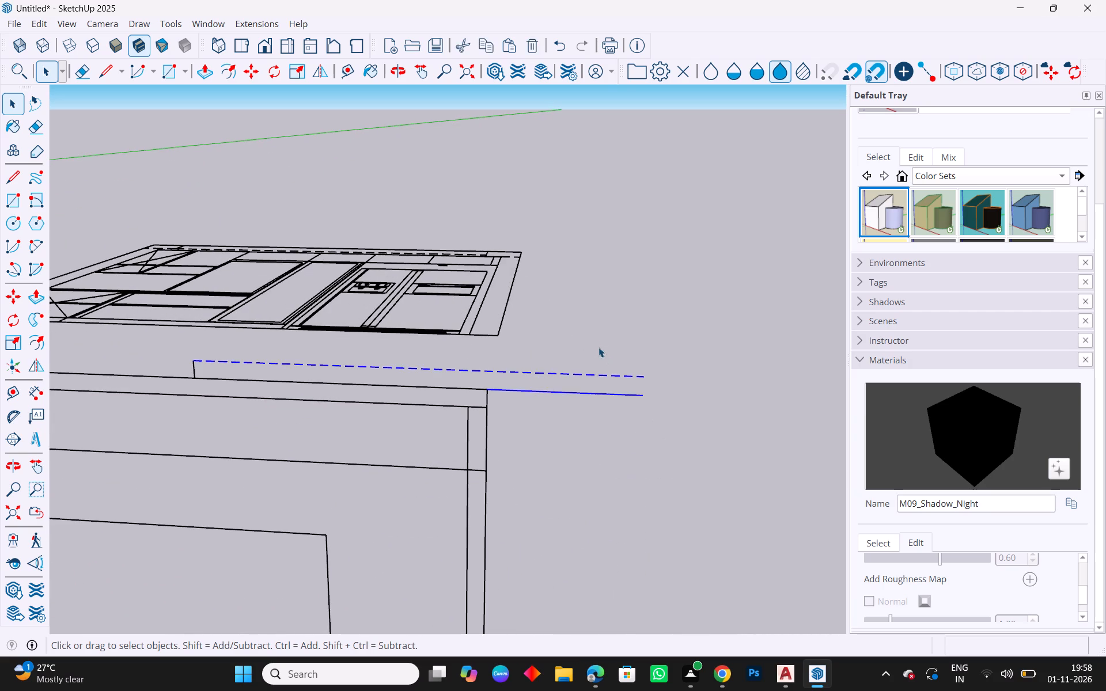
middle_drag(665, 401, 792, 450)
scroll(733, 463, down, 15)
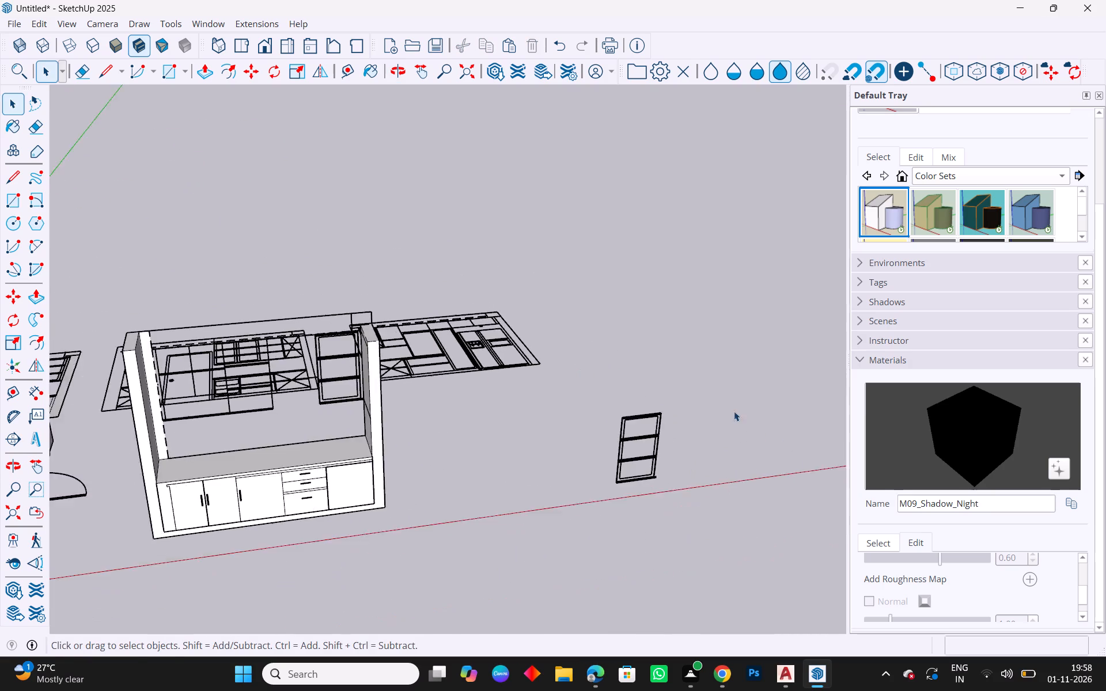
scroll(732, 408, up, 20)
scroll(732, 408, up, 5)
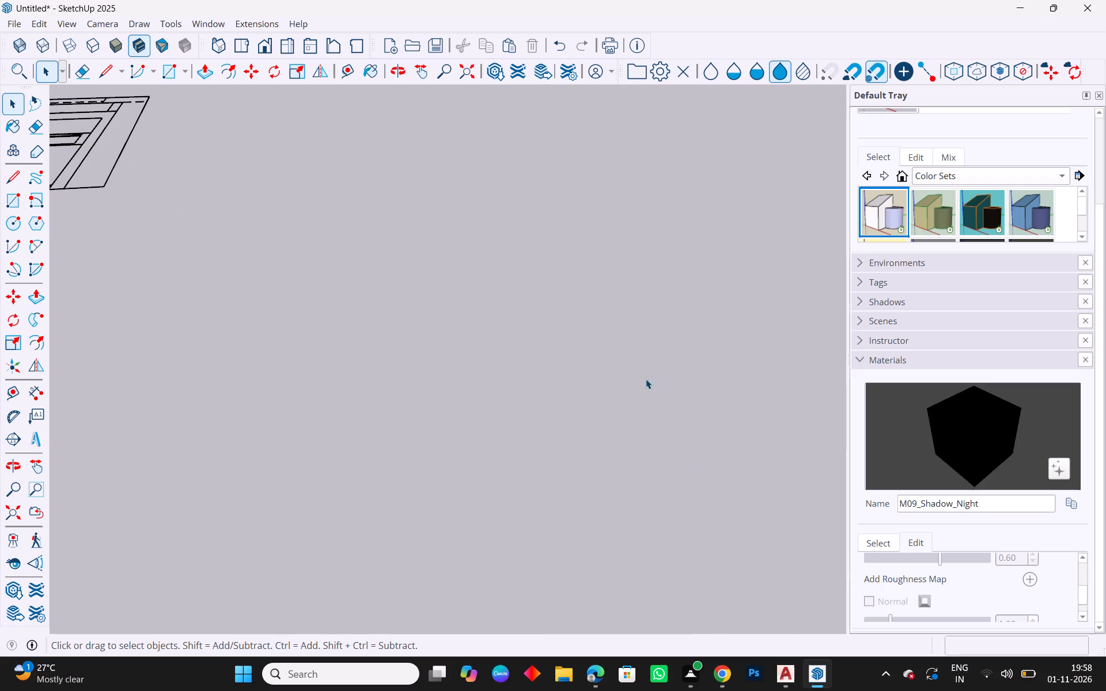
scroll(594, 372, down, 4)
drag(480, 350, 449, 365)
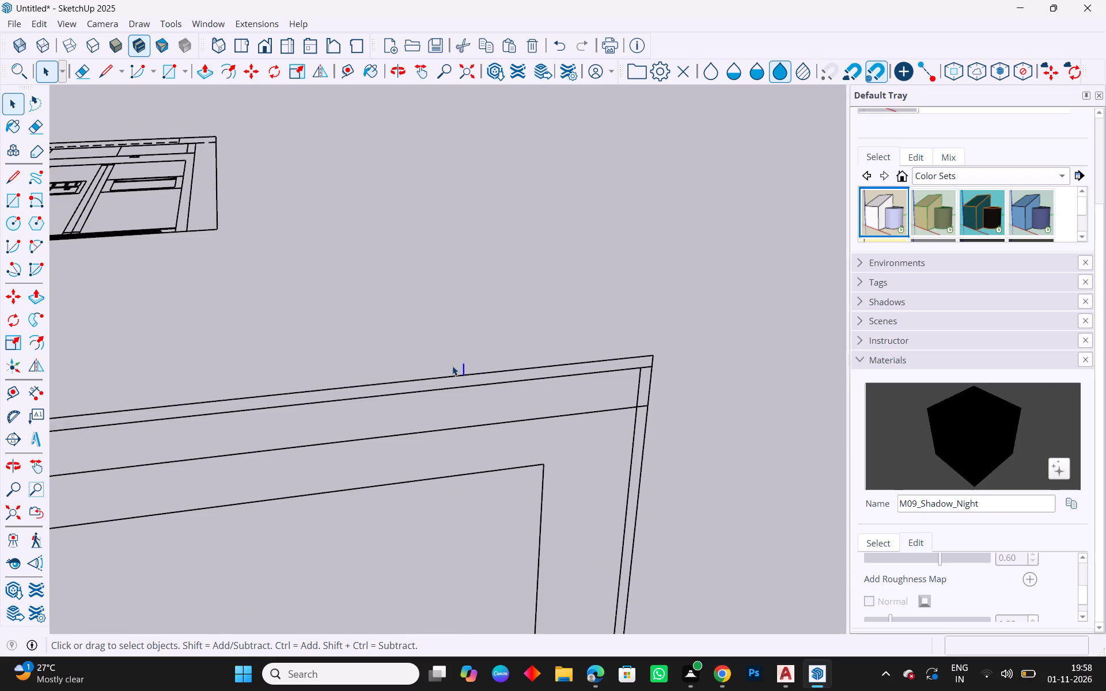
key(Delete)
scroll(552, 346, down, 7)
middle_drag(671, 524, 644, 430)
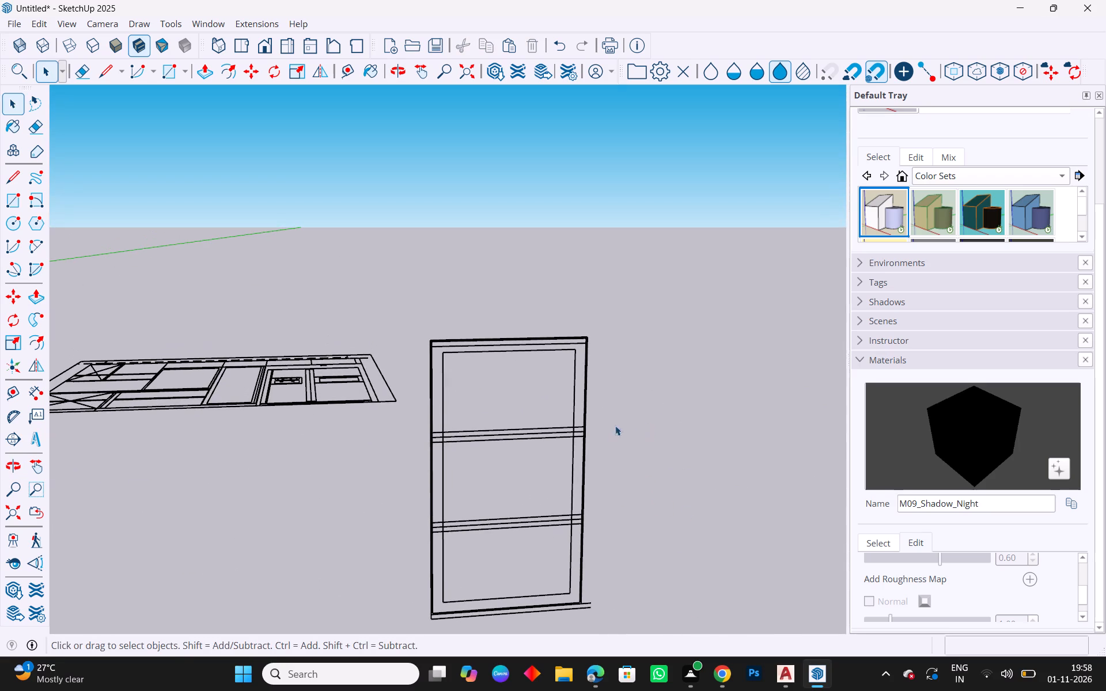
Copy the wide multi-compartment wall cabinet linework above the double-door end and place the copy on open ground beyond the narrow cabinet copy.
scroll(575, 635, up, 4)
middle_drag(361, 403, 643, 386)
scroll(571, 410, down, 7)
middle_drag(588, 403, 449, 426)
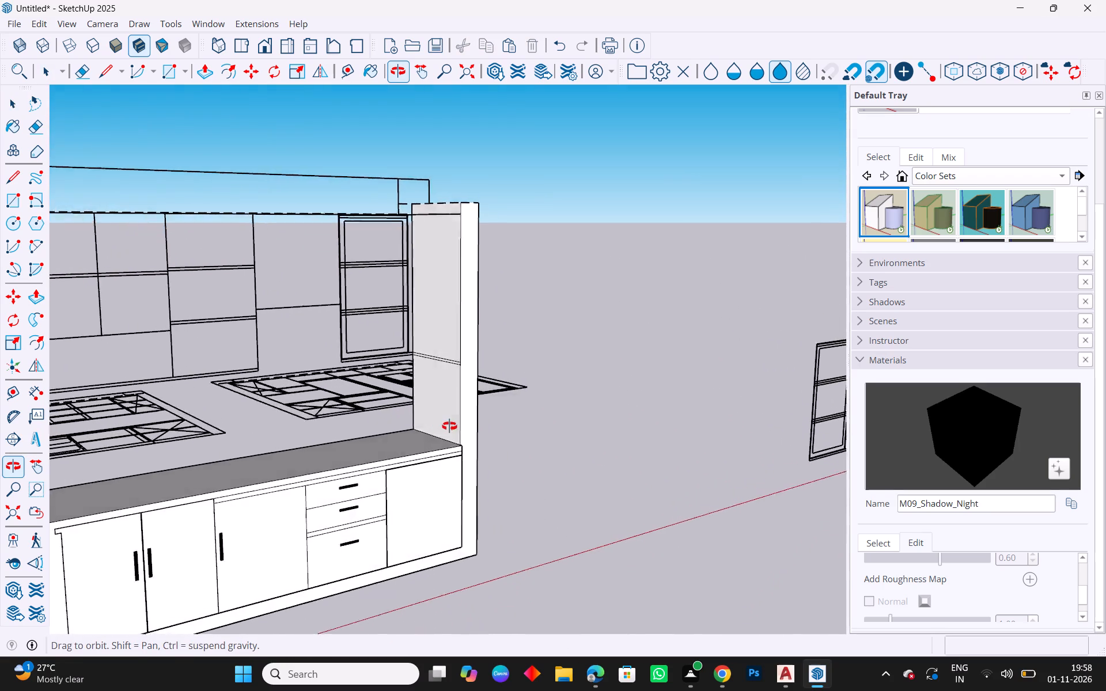
middle_drag(449, 426, 390, 437)
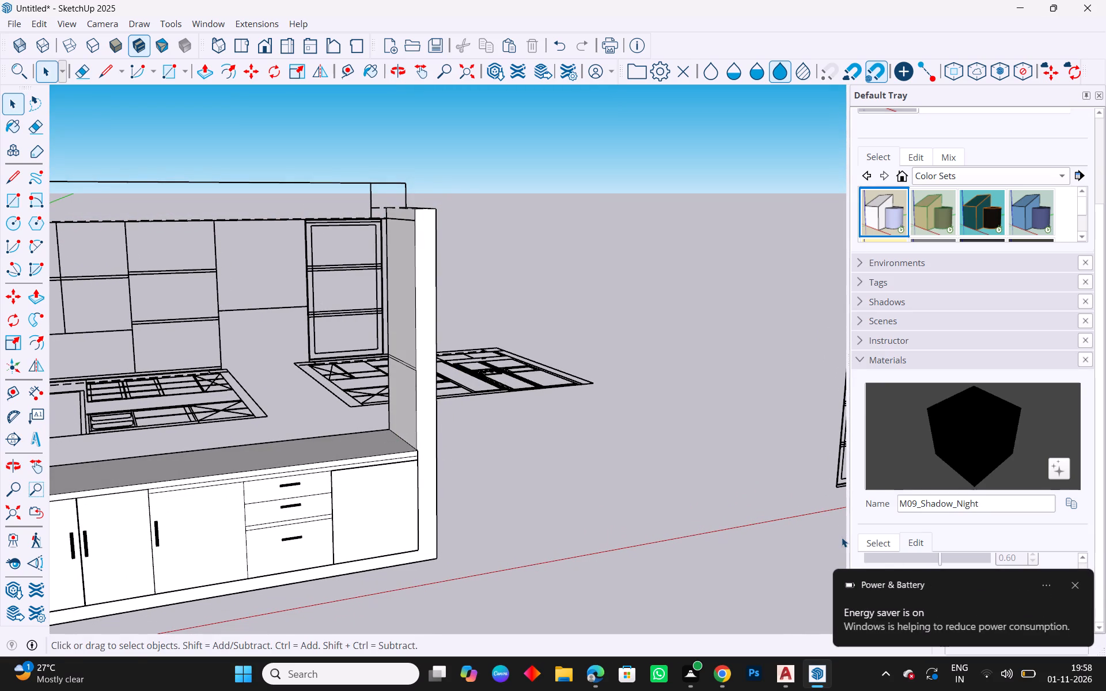
scroll(584, 229, down, 2)
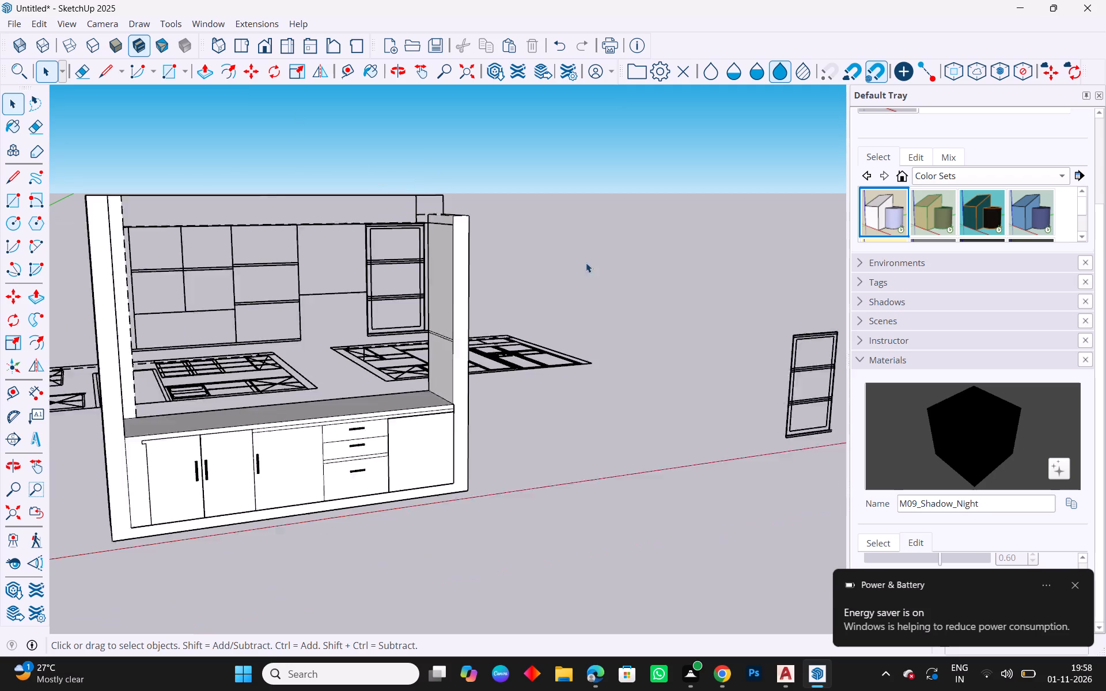
scroll(586, 263, down, 1)
middle_drag(607, 450, 529, 477)
scroll(157, 264, up, 5)
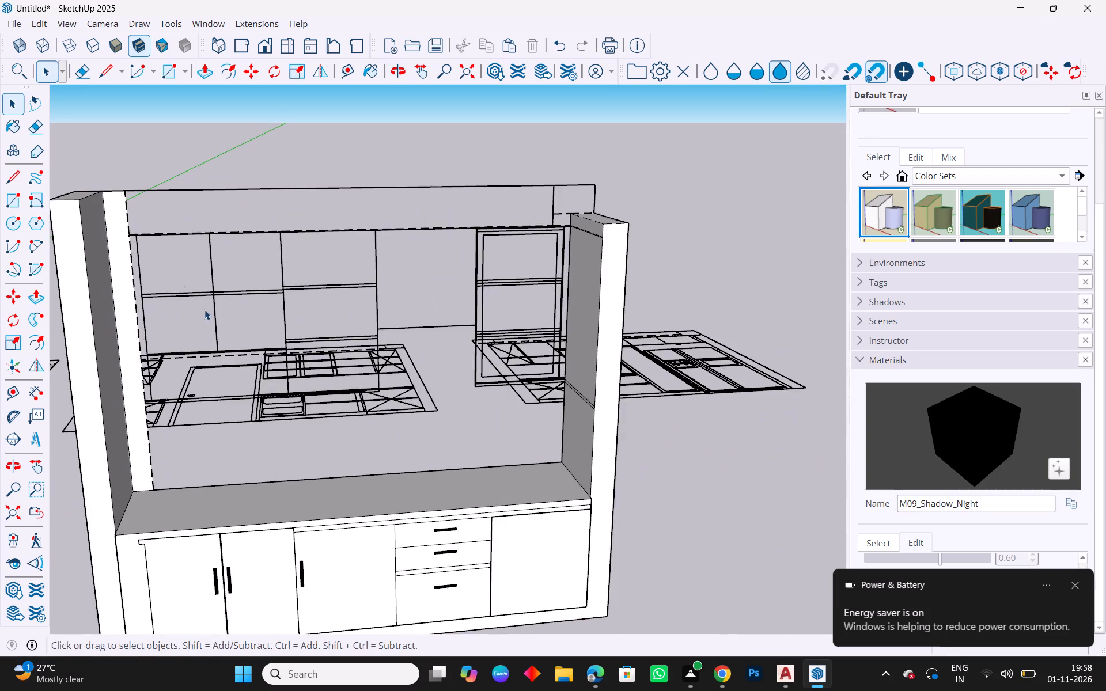
middle_drag(212, 298, 192, 234)
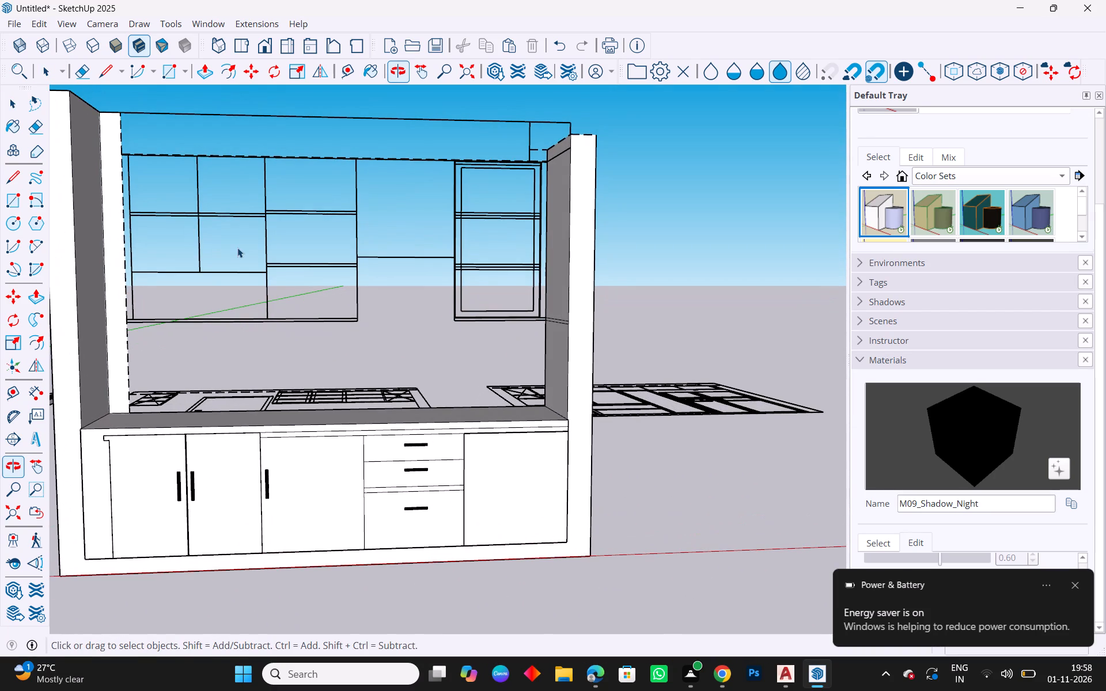
middle_drag(334, 281, 331, 295)
drag(370, 342, 268, 257)
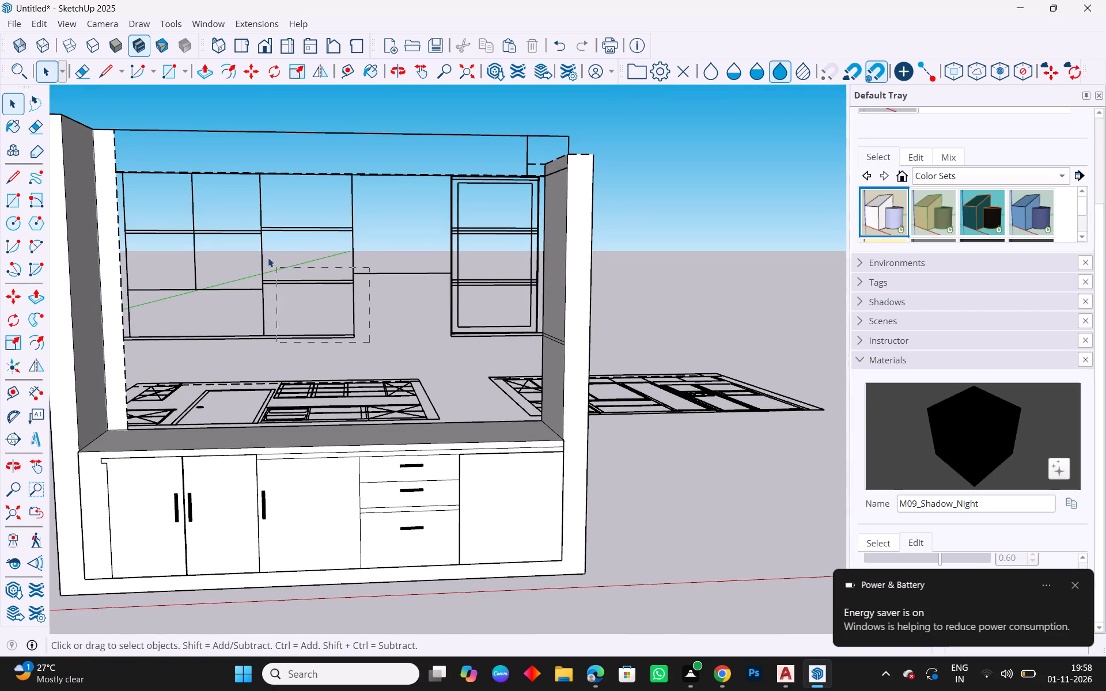
drag(268, 257, 122, 172)
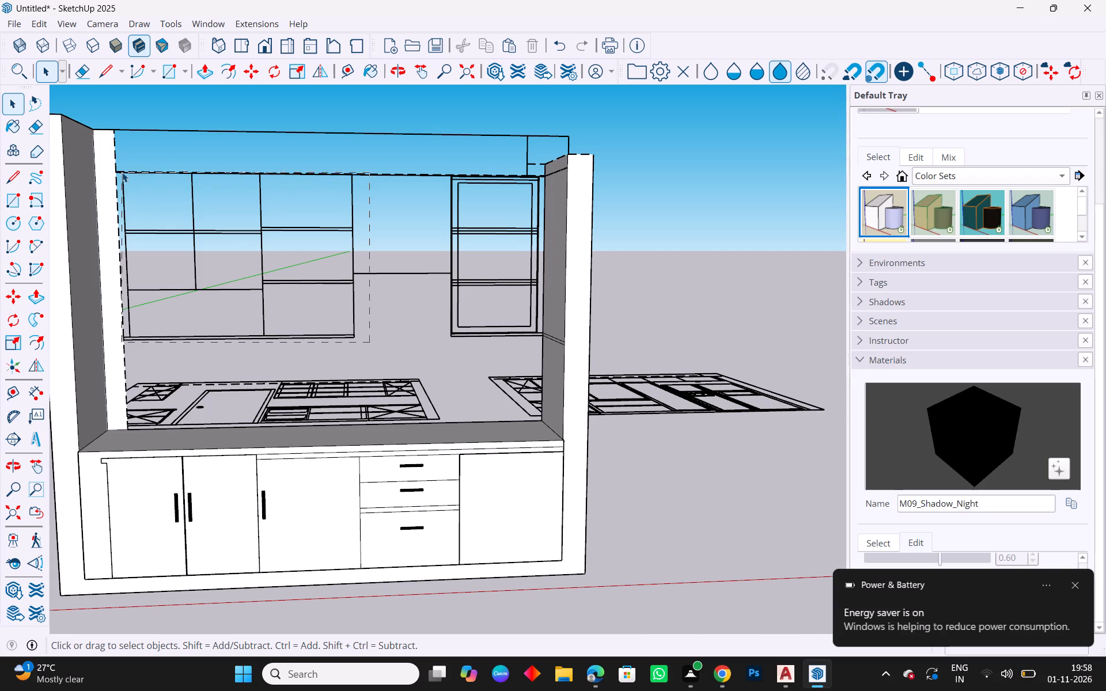
drag(122, 172, 115, 169)
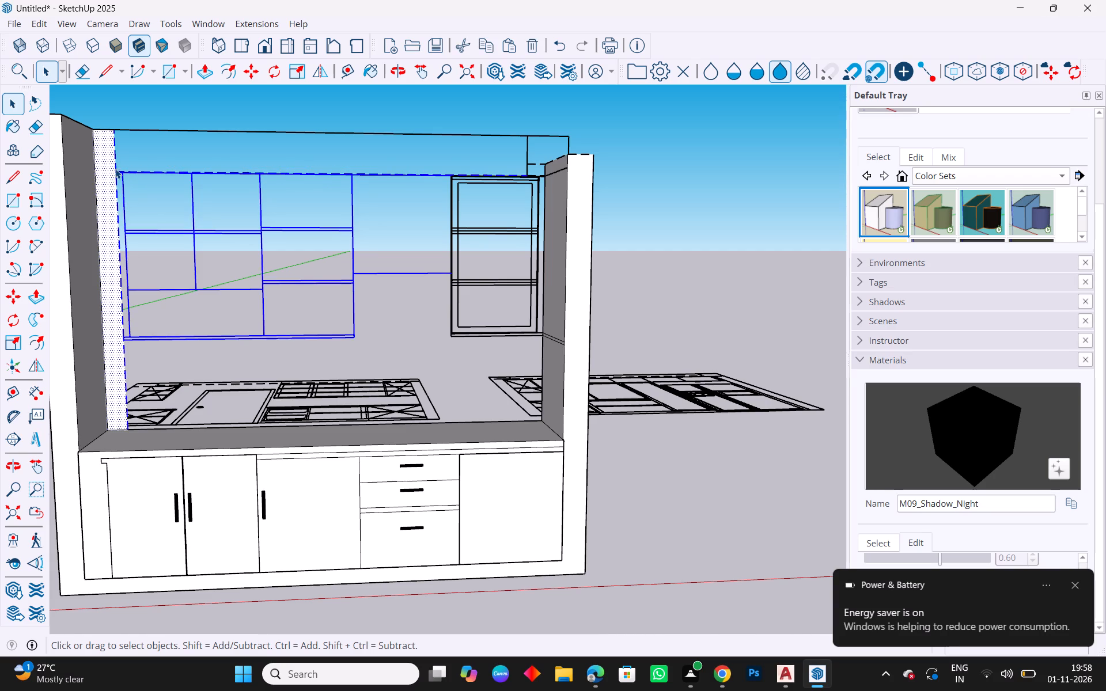
key(ctrl+c)
scroll(168, 250, down, 8)
scroll(421, 356, down, 4)
scroll(825, 369, up, 4)
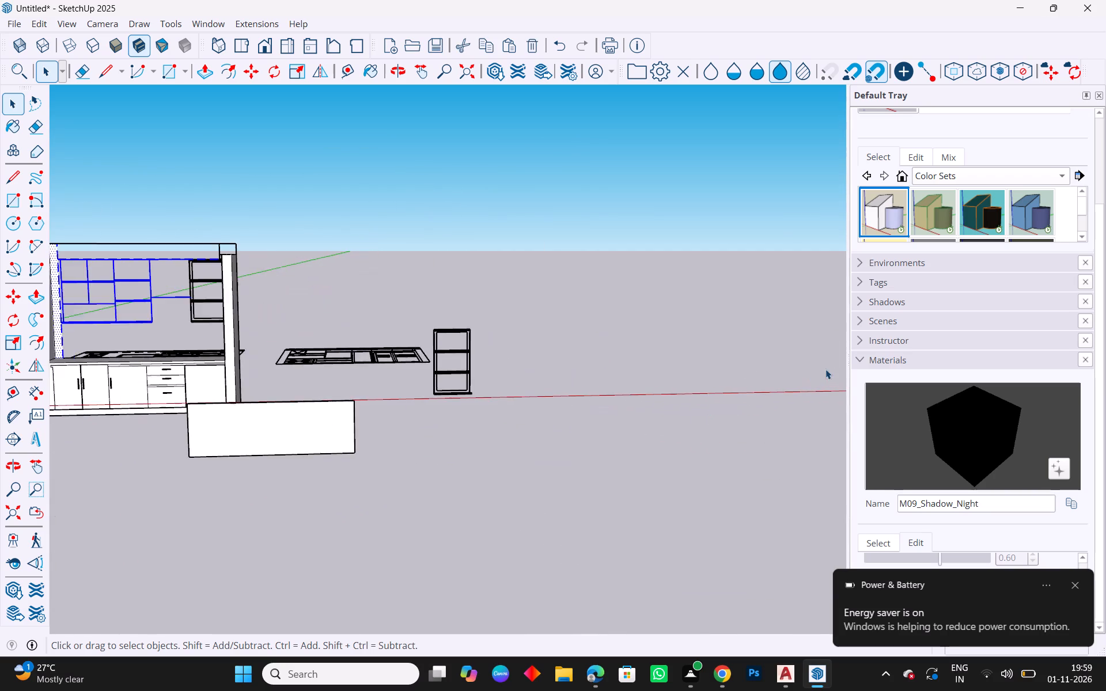
scroll(634, 386, up, 4)
key(ctrl+v)
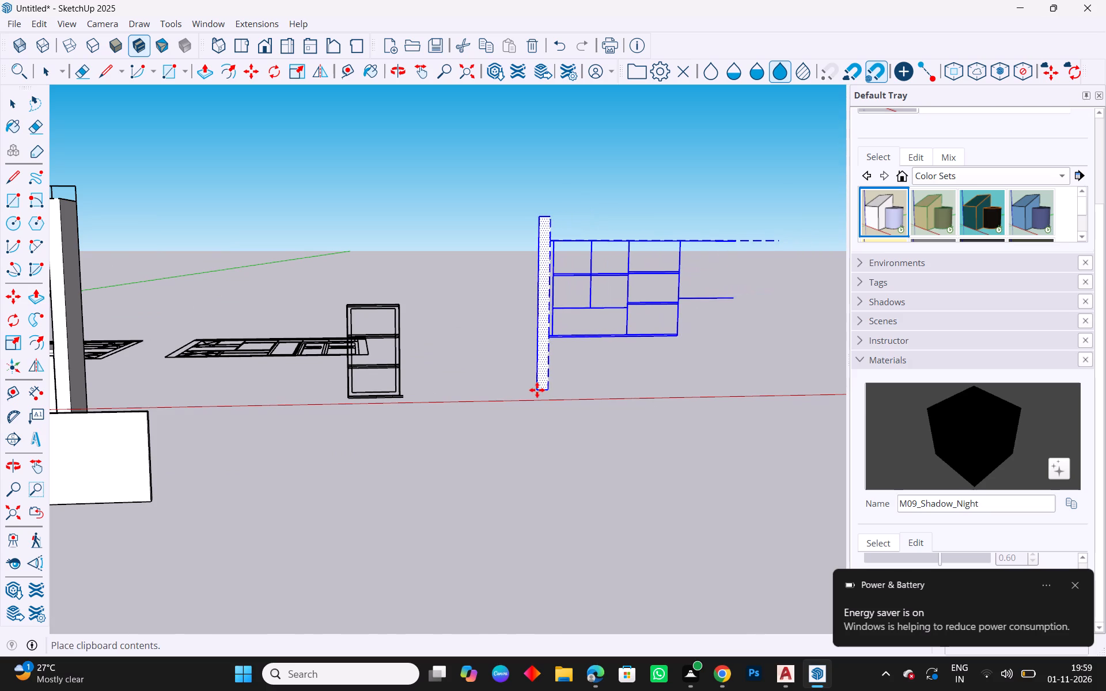
click(537, 390)
key(Escape)
key(Escape)
key(Escape)
key(space)
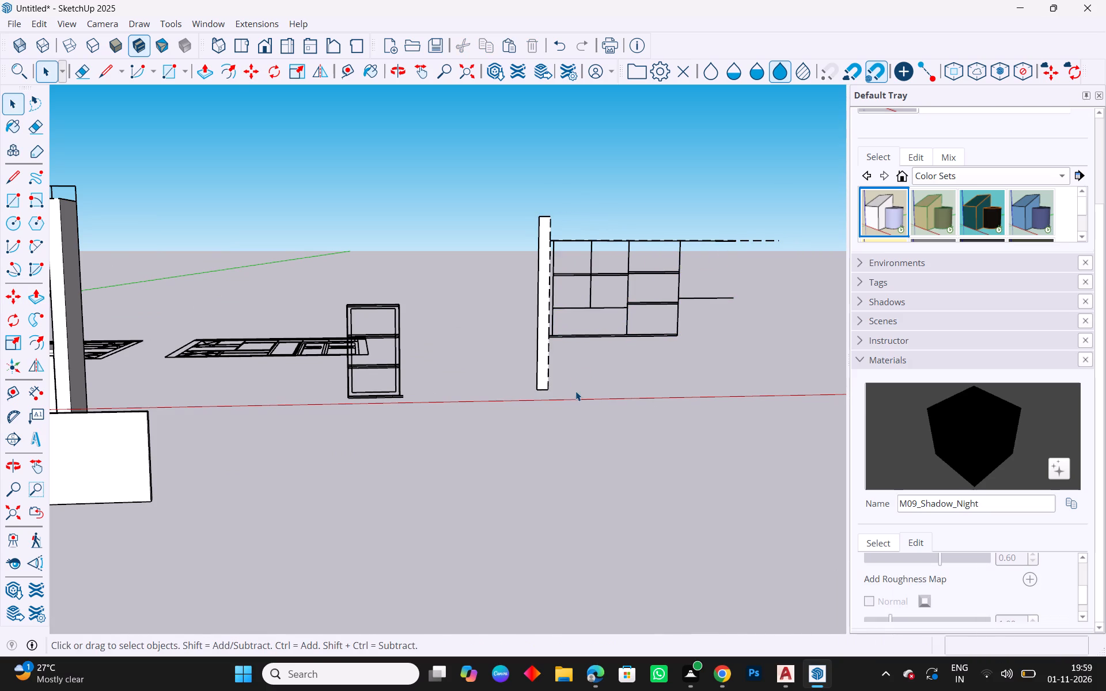
key(Escape)
Delete the copied wall strip and the dashed vertical line beside the wide cabinet outline.
drag(597, 401, 509, 360)
key(Delete)
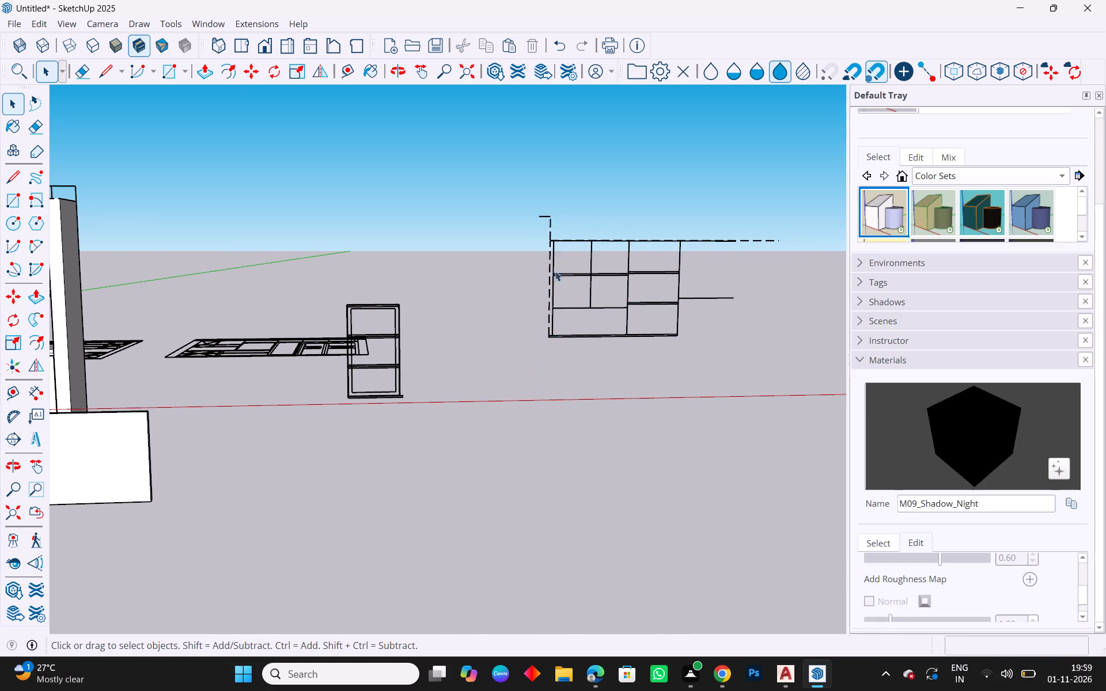
scroll(557, 141, up, 4)
drag(563, 214, 503, 269)
key(Delete)
scroll(556, 335, up, 3)
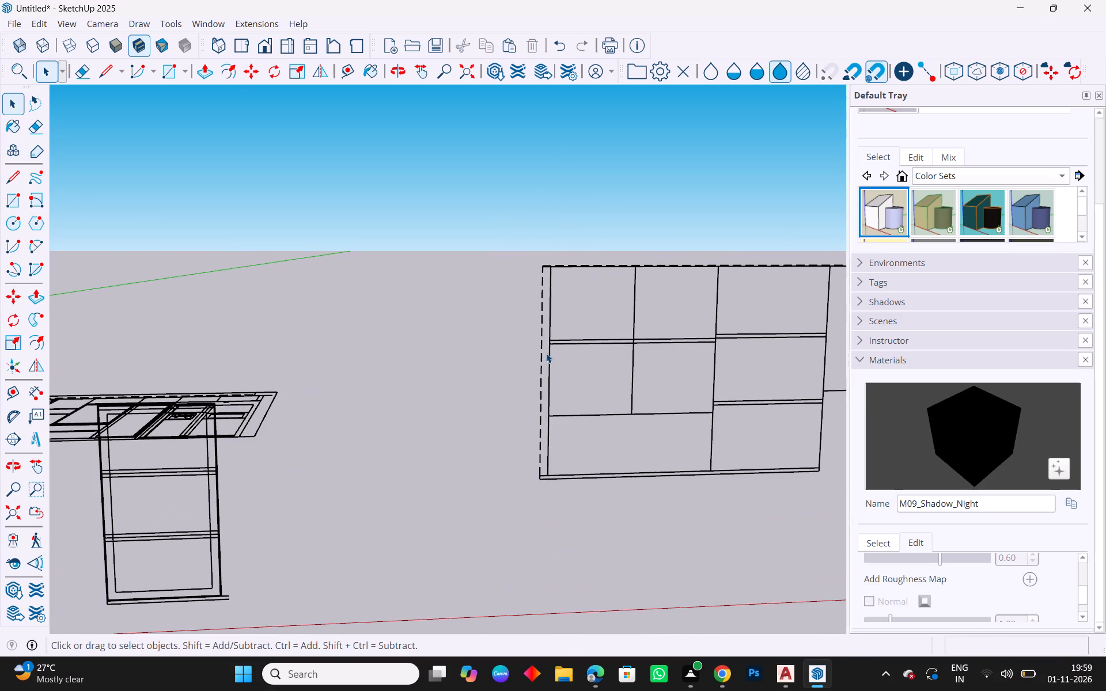
click(542, 377)
key(Delete)
Delete the dashed and solid top lines that extend past the far side of the wide cabinet outline.
middle_drag(581, 264, 468, 269)
scroll(467, 272, down, 6)
scroll(753, 290, up, 3)
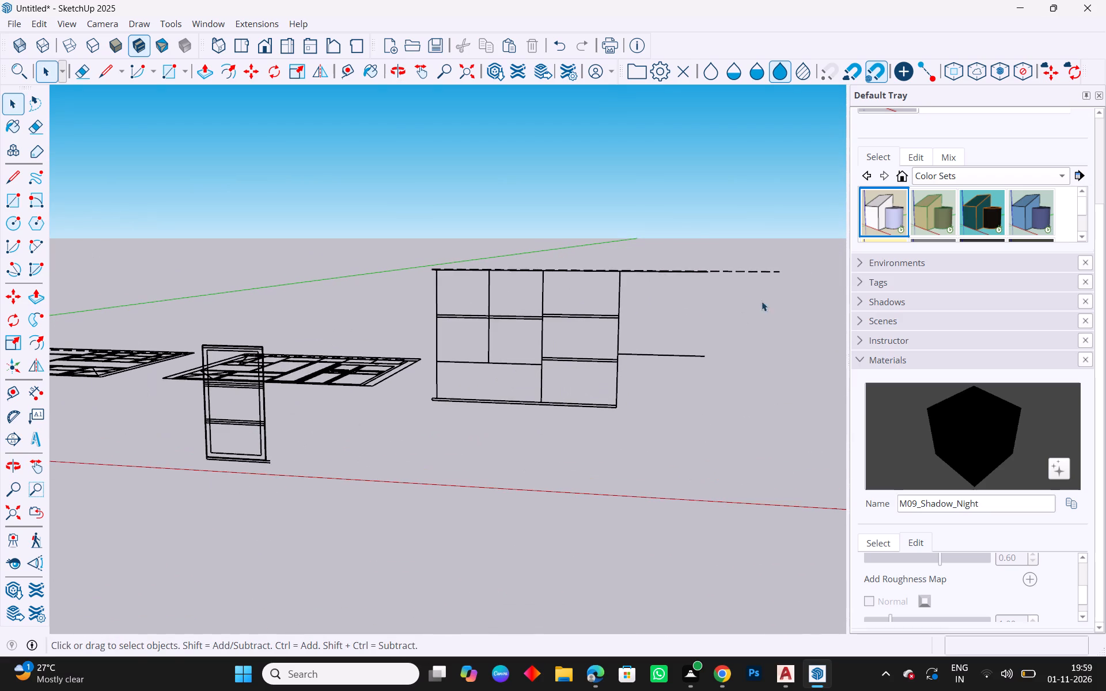
drag(763, 299, 671, 226)
key(Delete)
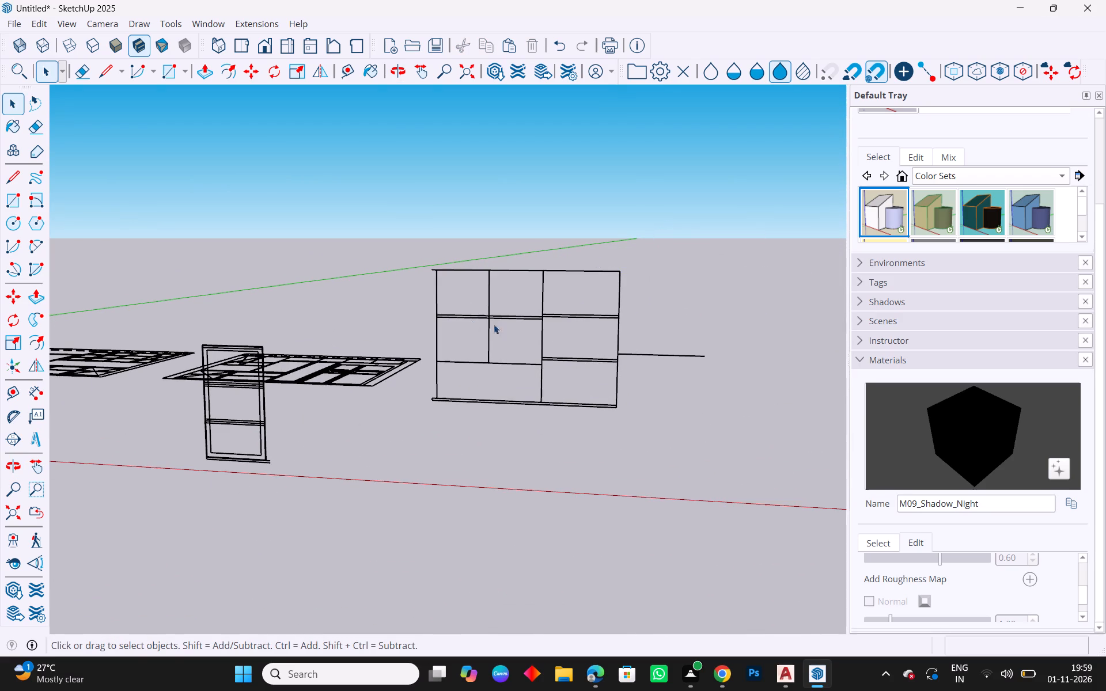
key(Escape)
Draw a vertical line from the bottom outer corner to the top outer corner, closing the wide cabinet outline's open side panel.
click(7, 174)
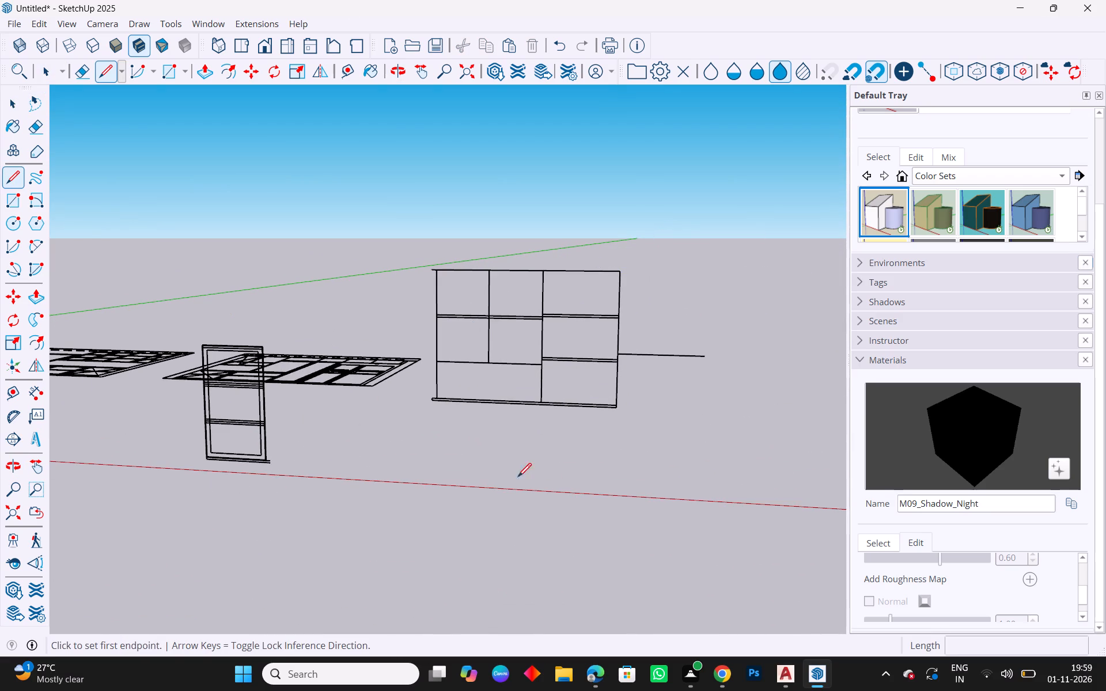
scroll(410, 403, up, 4)
drag(456, 396, 457, 391)
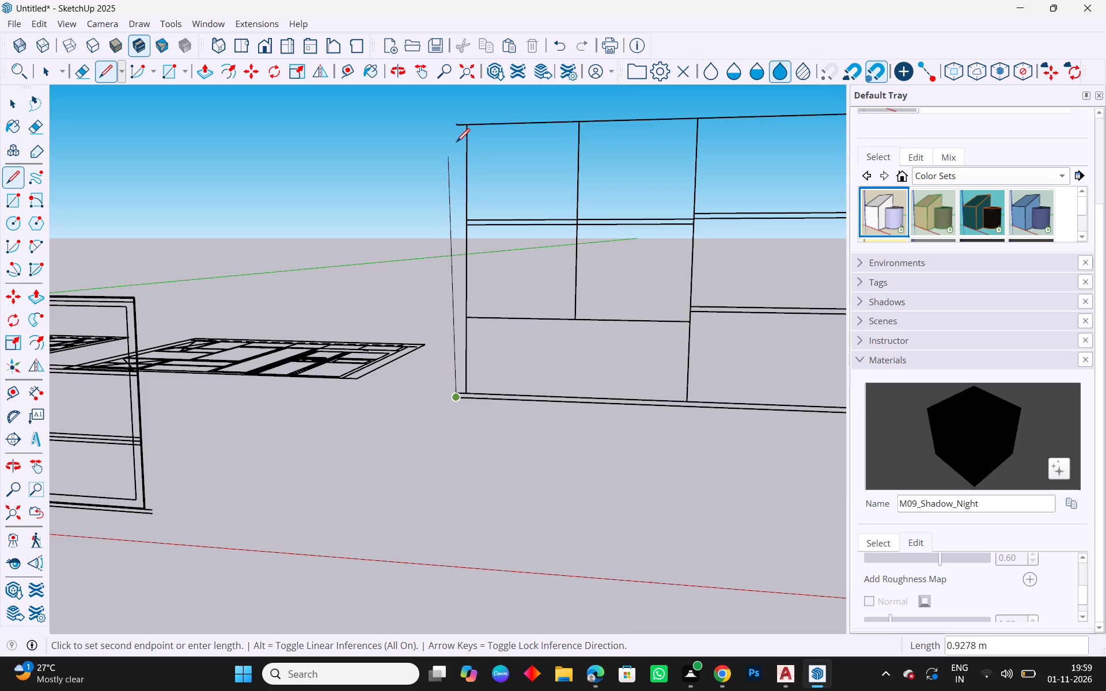
click(458, 122)
key(Escape)
key(space)
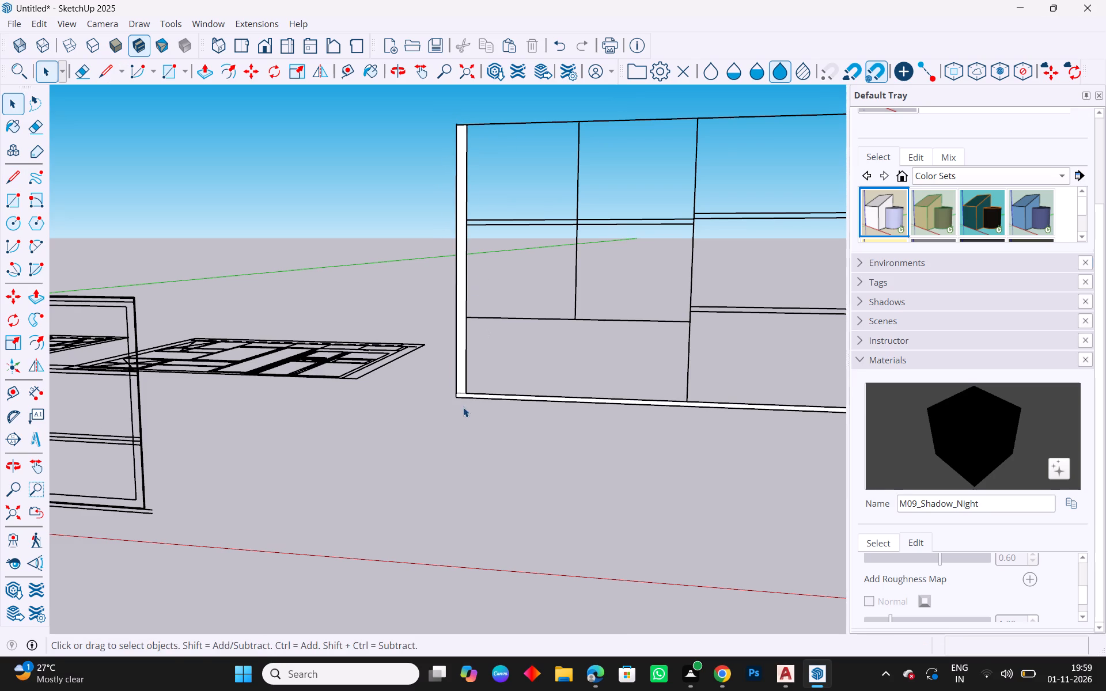
Draw rectangles over the upper compartment beside the side panel (0.42 × 0.356 m) and the two middle ones (0.84 × 0.356 m) to form faces.
middle_drag(471, 409, 452, 415)
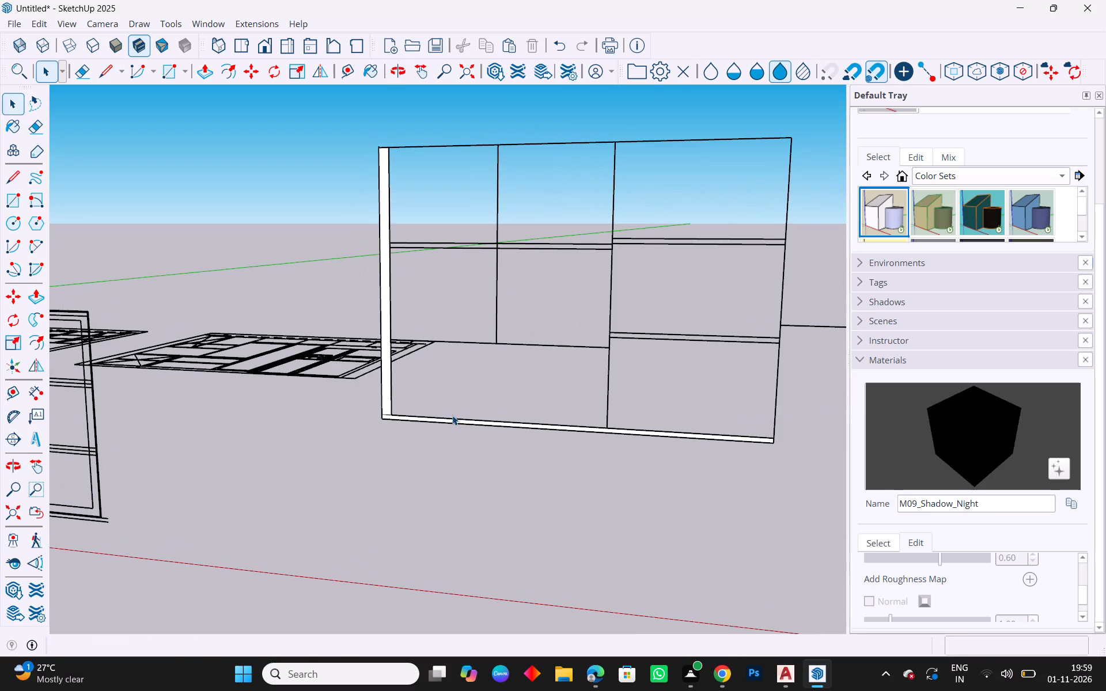
middle_drag(420, 417, 521, 456)
key(Escape)
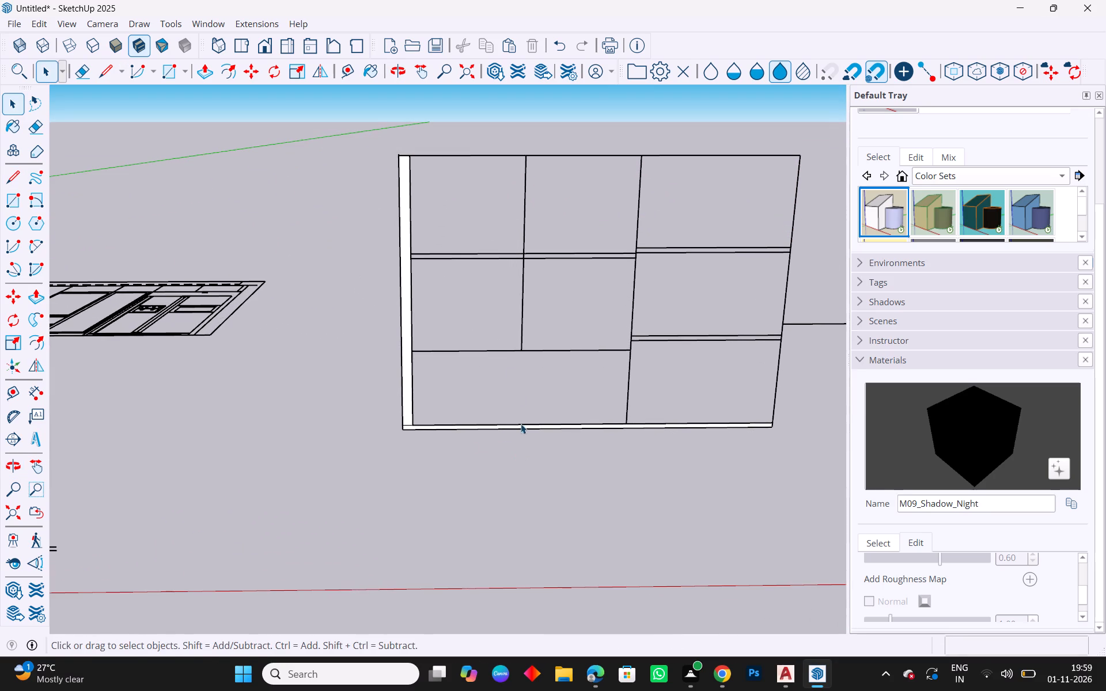
click(16, 202)
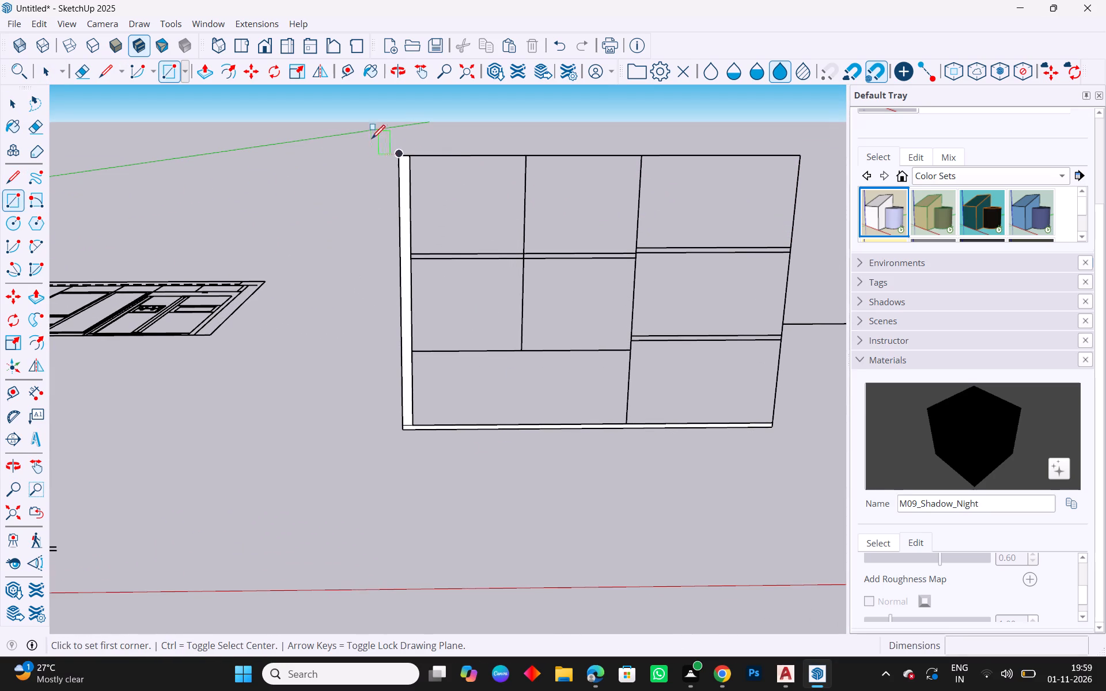
click(408, 160)
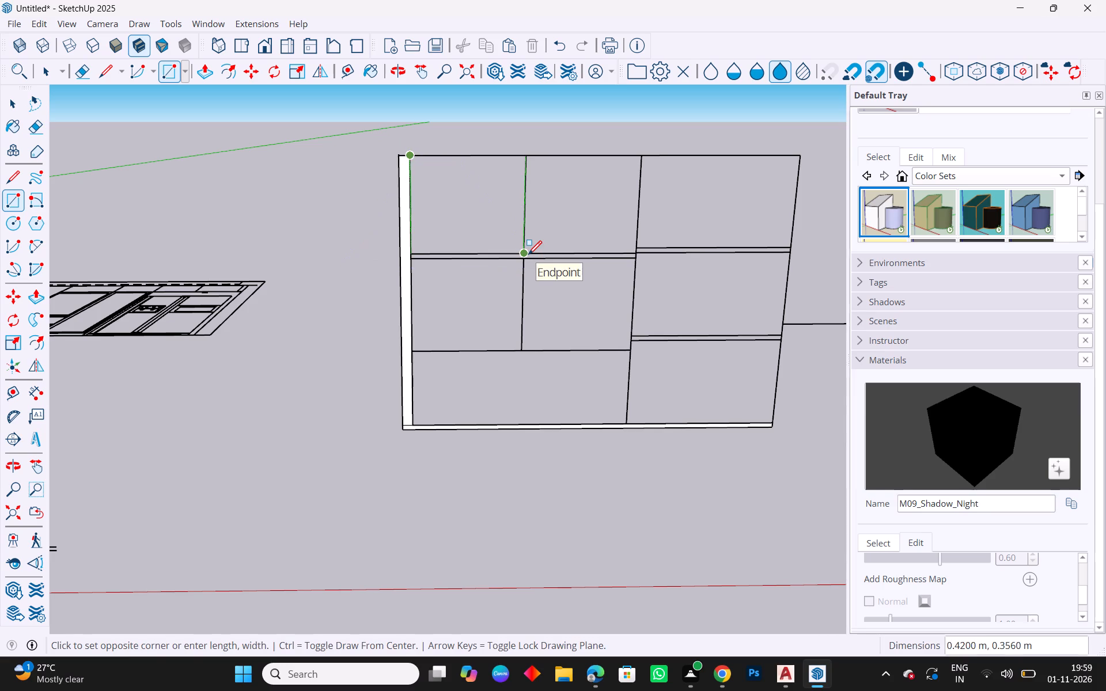
click(528, 256)
drag(412, 260, 429, 273)
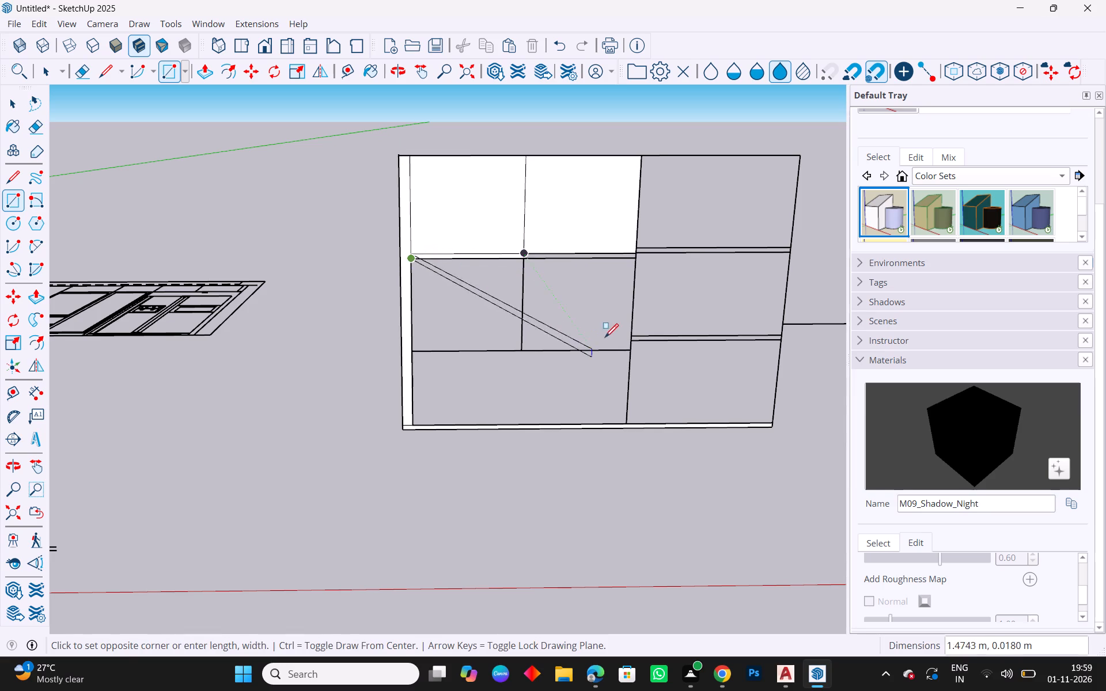
click(631, 347)
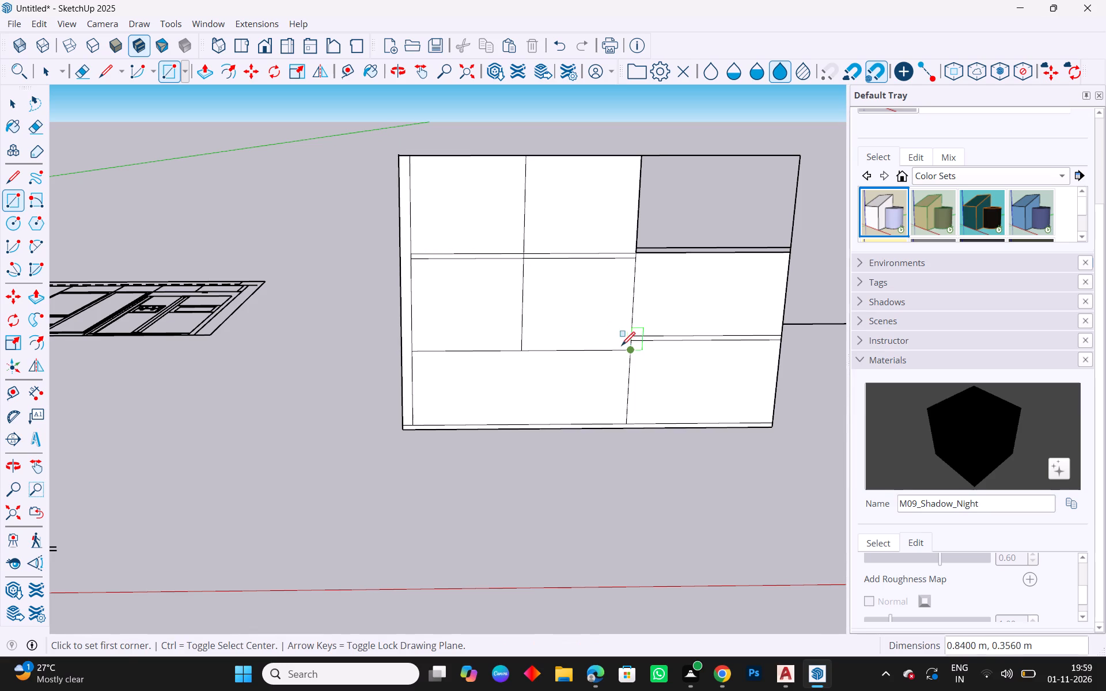
key(Escape)
key(space)
key(Escape)
Make the vertical side panel strip and its edges into a group.
click(407, 325)
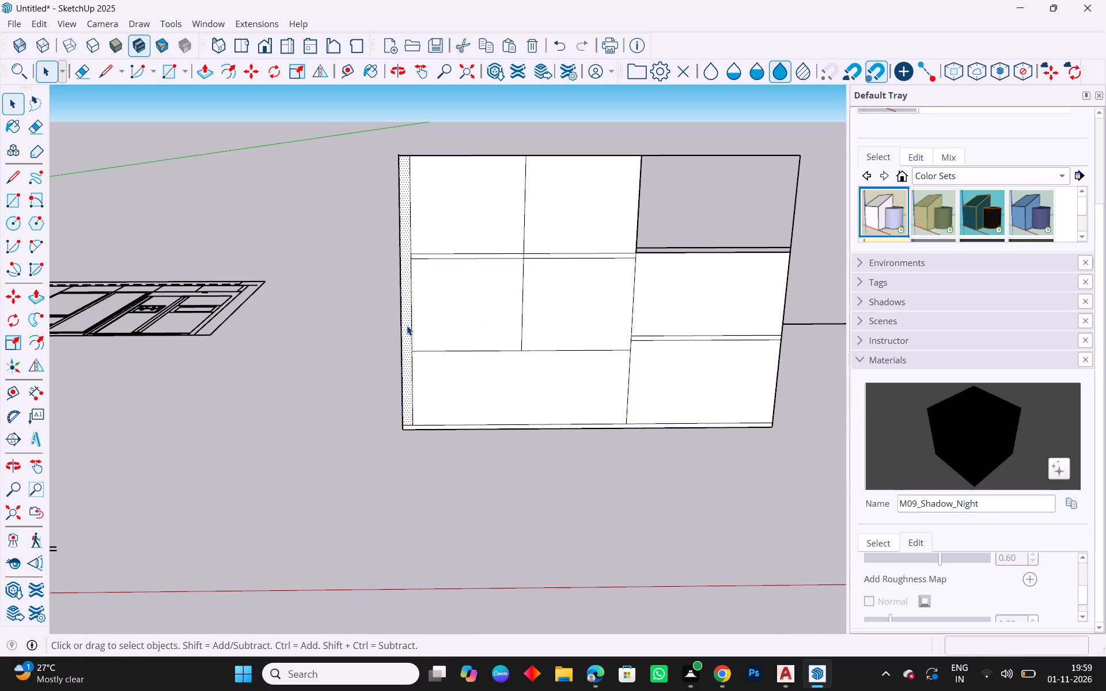
double_click(407, 325)
right_click(407, 325)
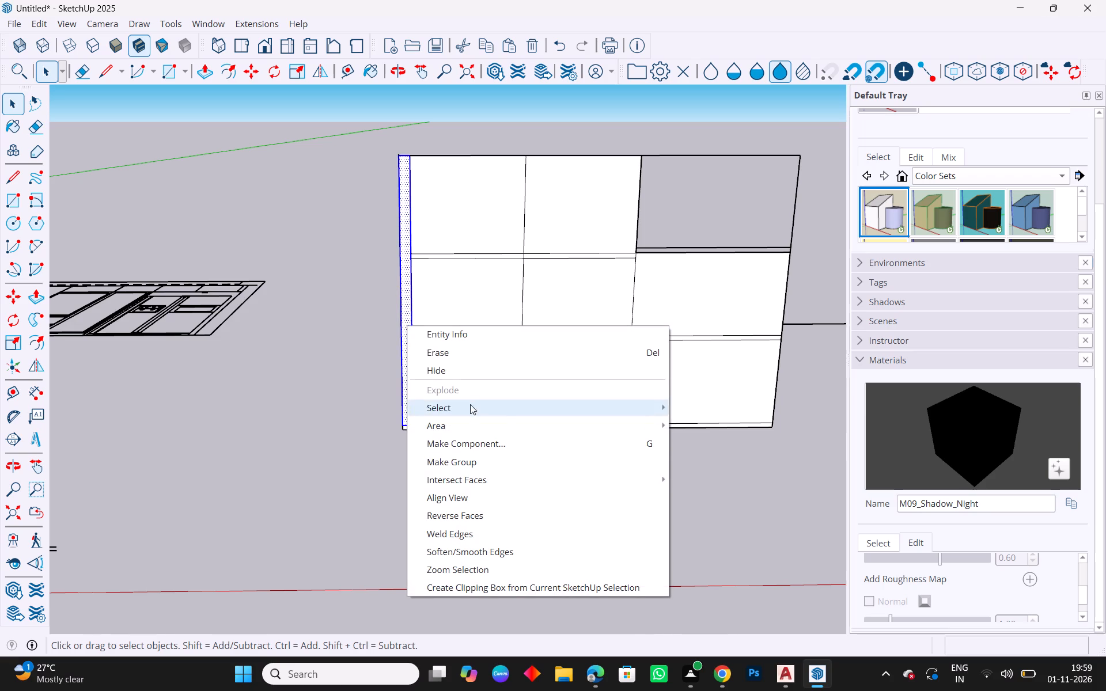
click(452, 461)
Extrude the side panel face 600 mm forward inside its group, and leave the group.
double_click(407, 360)
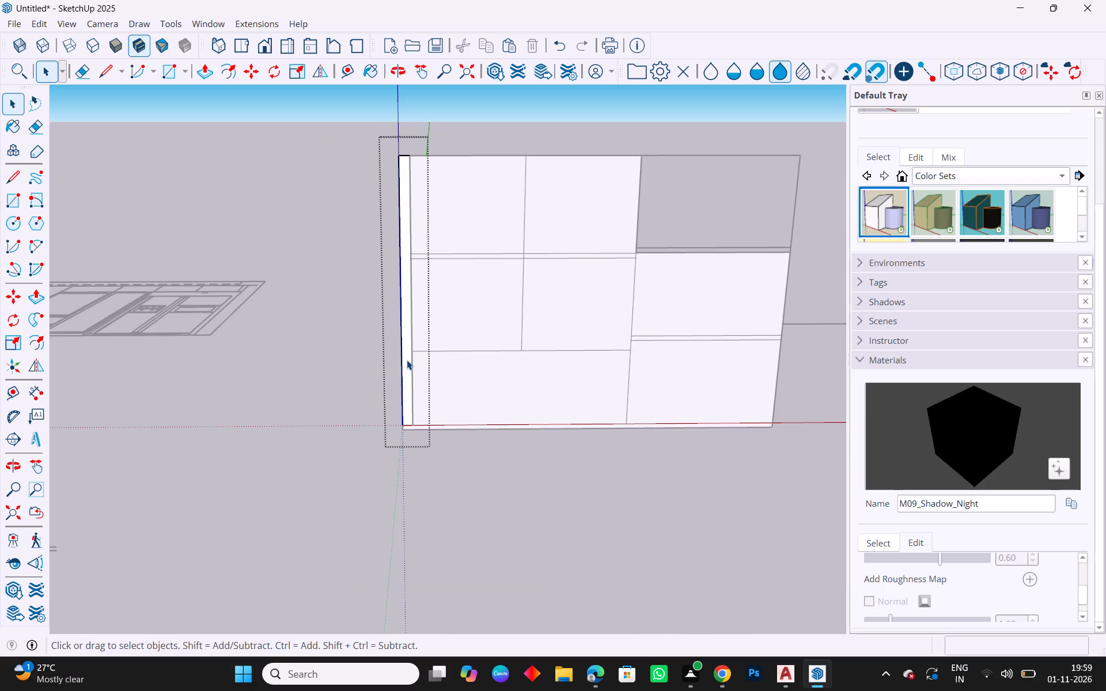
key(p)
drag(407, 360, 418, 385)
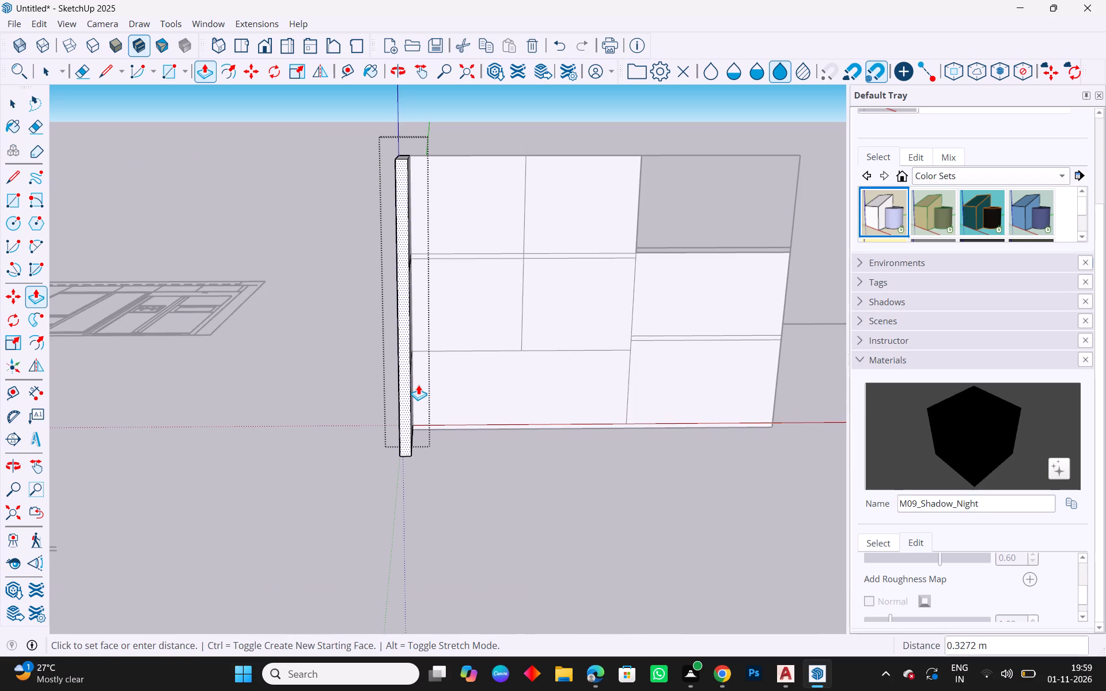
drag(418, 385, 421, 385)
key(6)
key(0)
key(0)
text(mm)
key(Return)
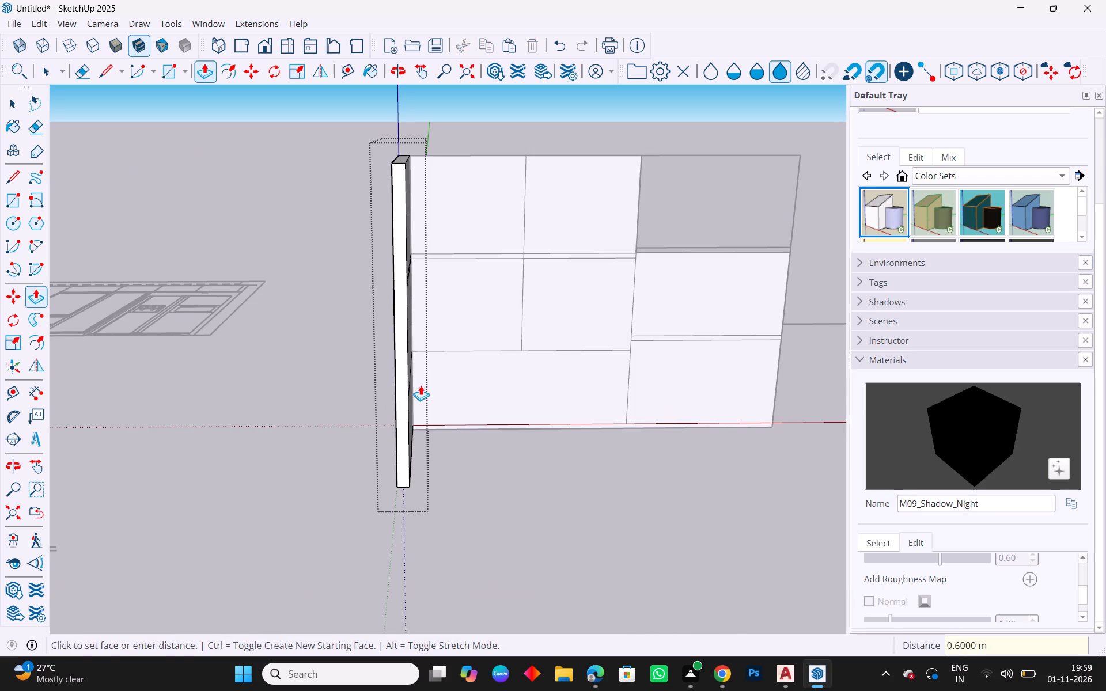
middle_drag(644, 434, 483, 441)
key(Escape)
key(space)
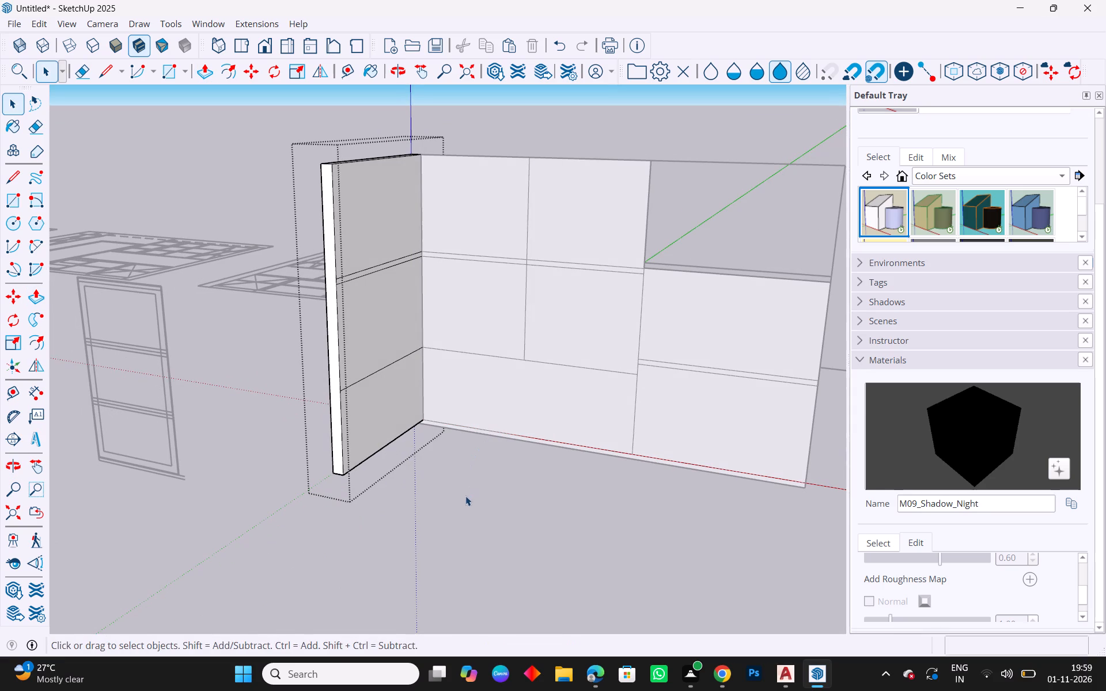
middle_drag(483, 493, 507, 492)
click(513, 492)
Extrude the upper compartment beside the side panel 0.6 m, flush with the panel's front edge.
click(481, 197)
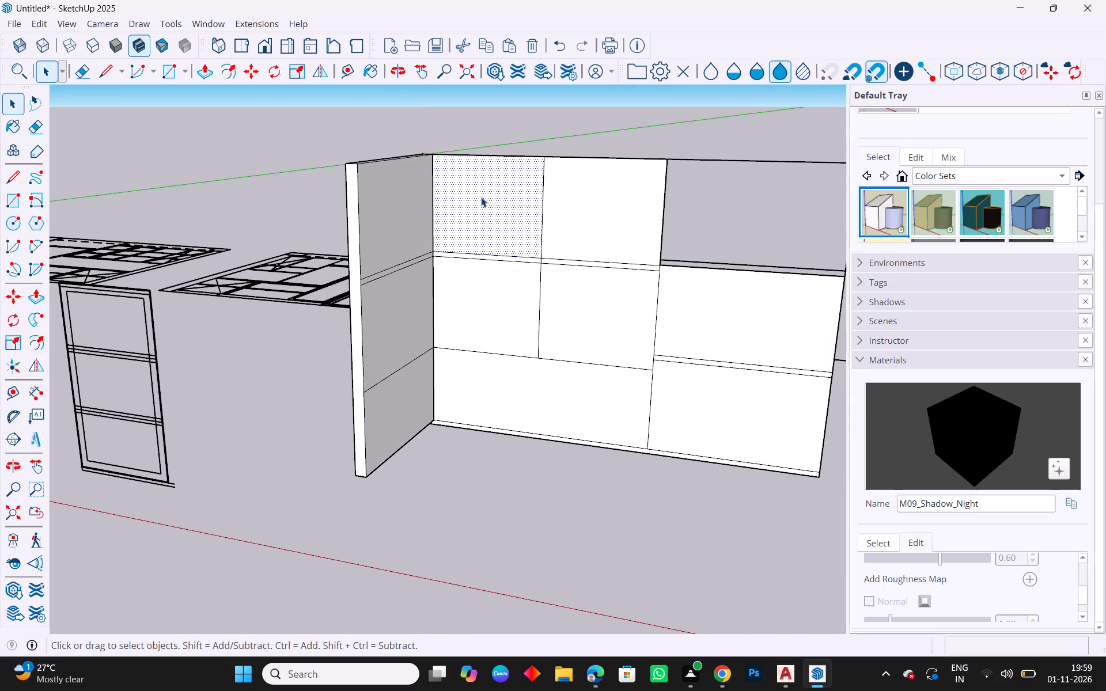
key(p)
drag(481, 197, 425, 246)
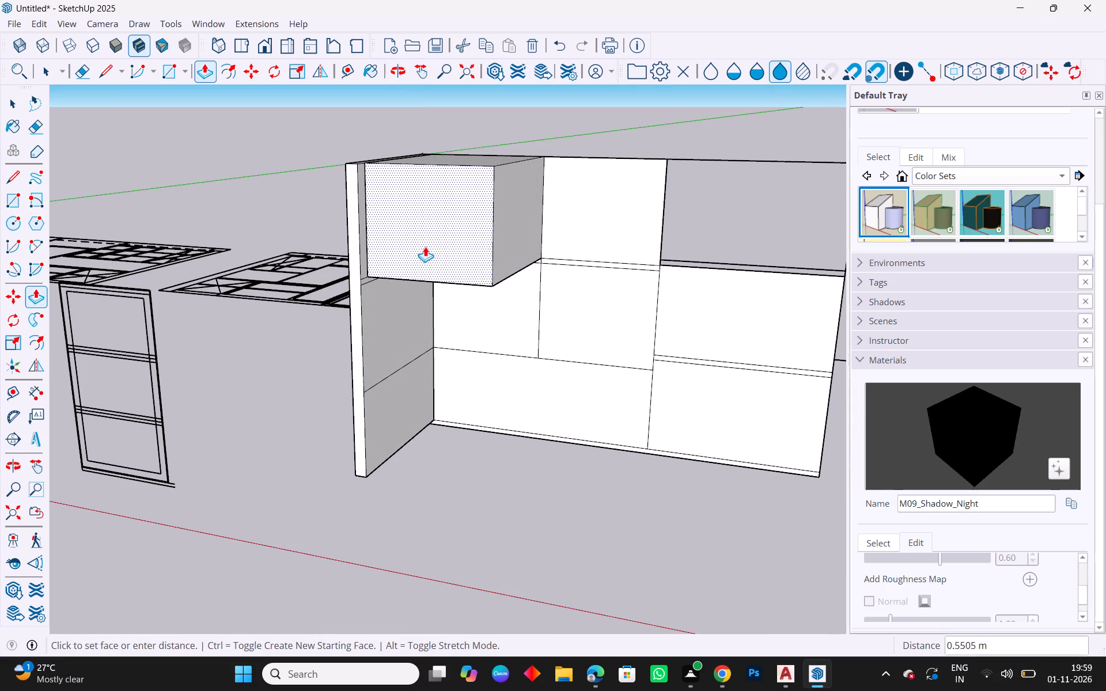
drag(425, 246, 357, 169)
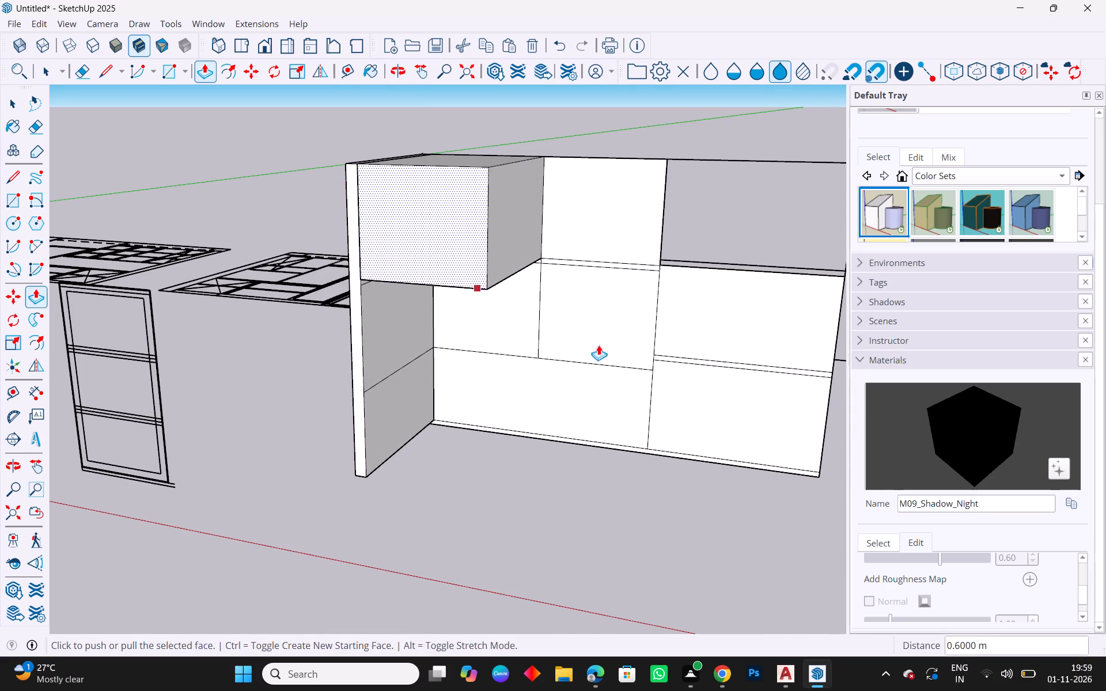
Extrude the thin shelf strip under that upper compartment 0.6 m, flush with the side panel's front.
middle_drag(610, 339, 664, 262)
scroll(505, 241, up, 4)
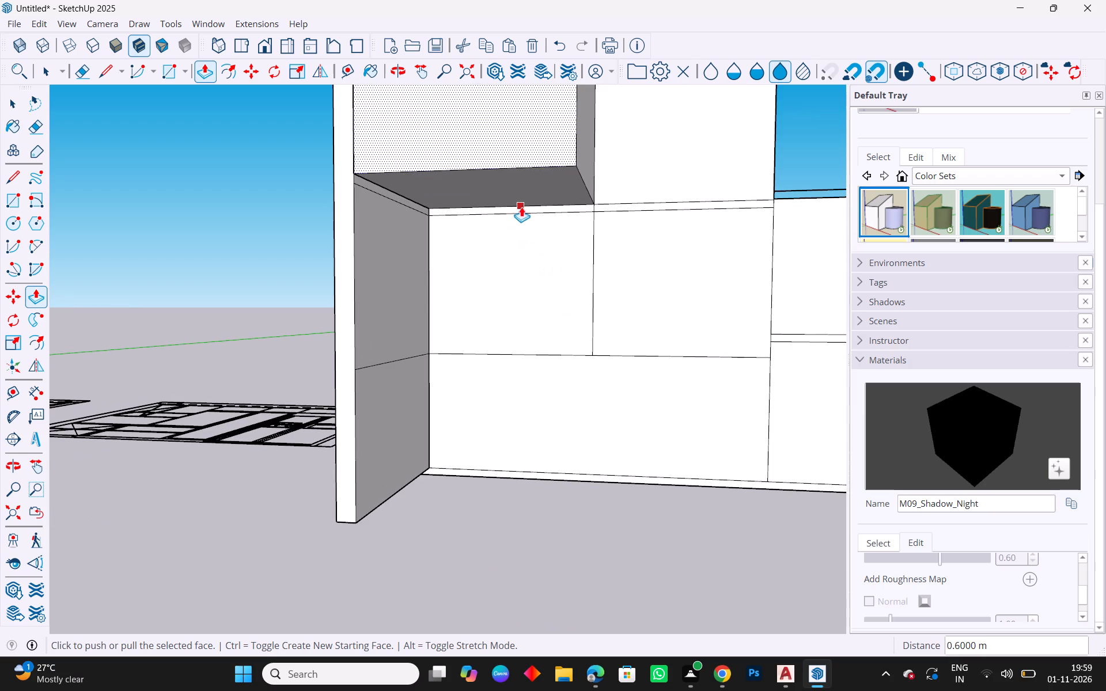
key(Escape)
key(space)
click(527, 210)
key(p)
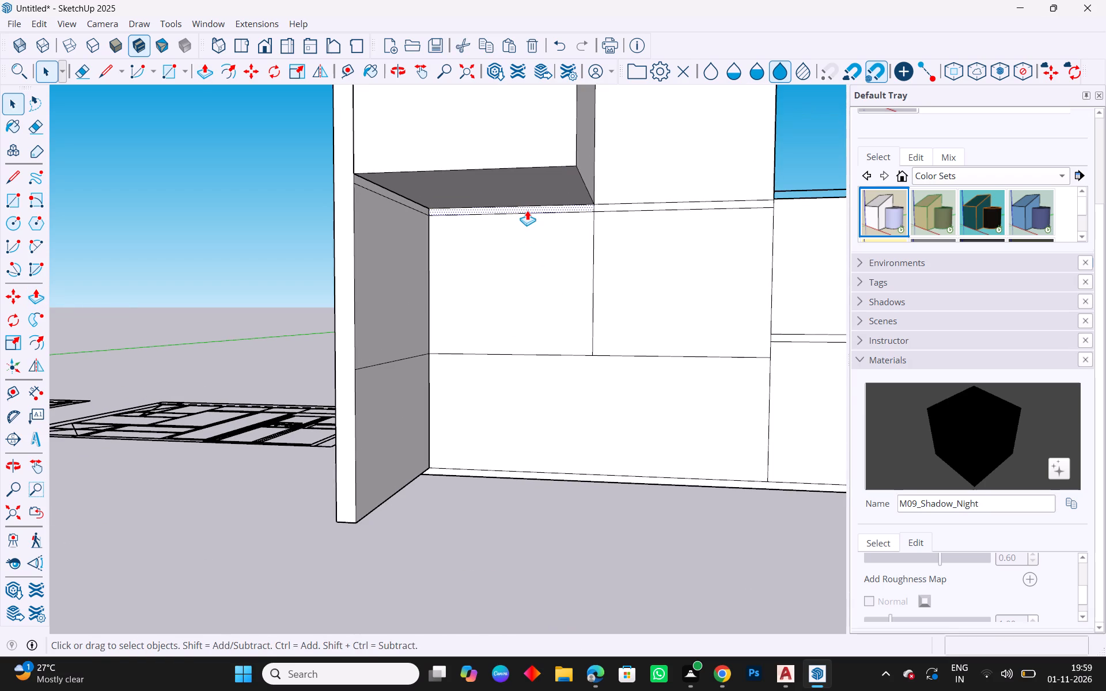
click(472, 209)
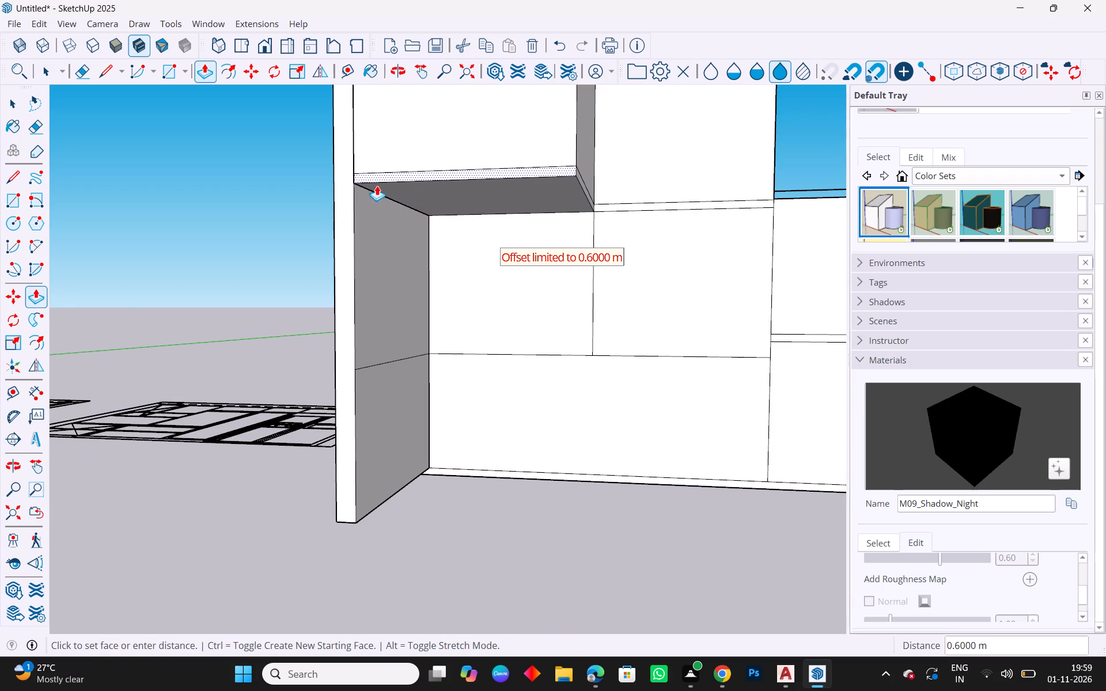
click(365, 179)
key(Escape)
key(space)
Extrude the middle compartment below the shelf strip 0.6 m, flush with the side panel's front.
click(503, 250)
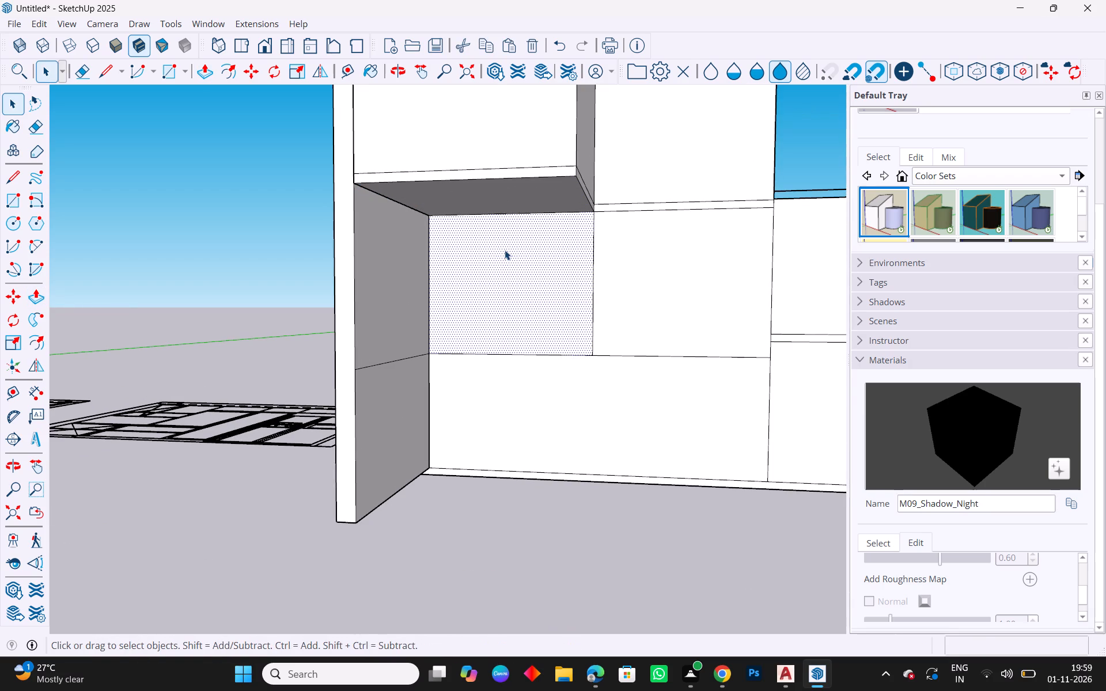
key(p)
click(505, 250)
click(356, 184)
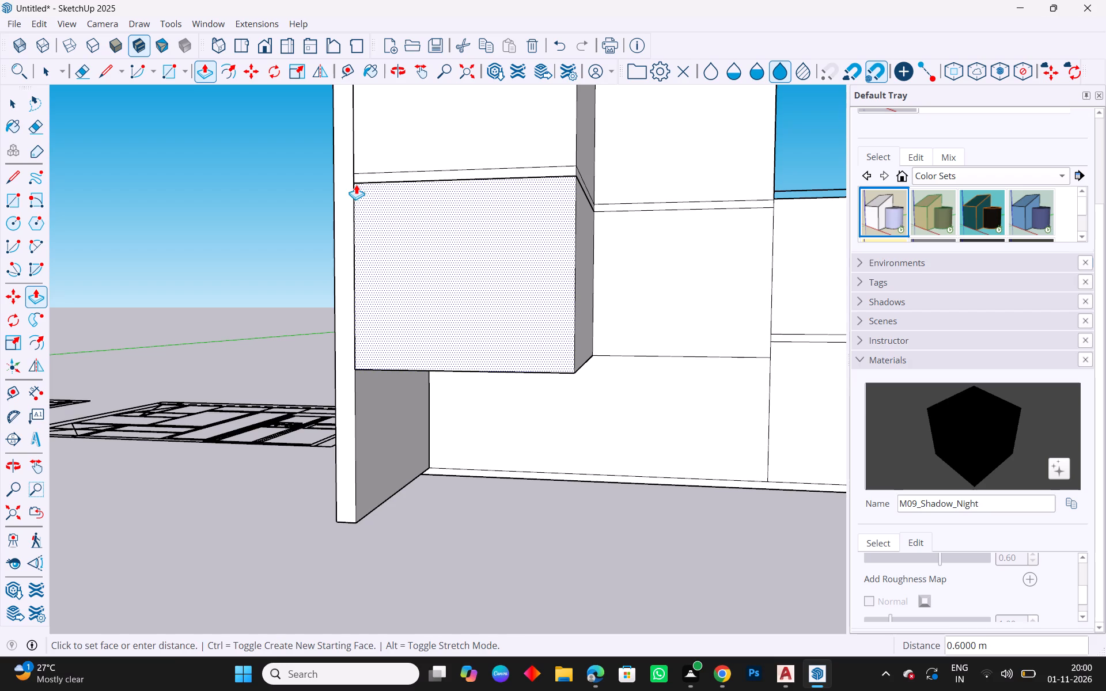
scroll(543, 264, down, 3)
middle_drag(681, 329, 595, 352)
key(Escape)
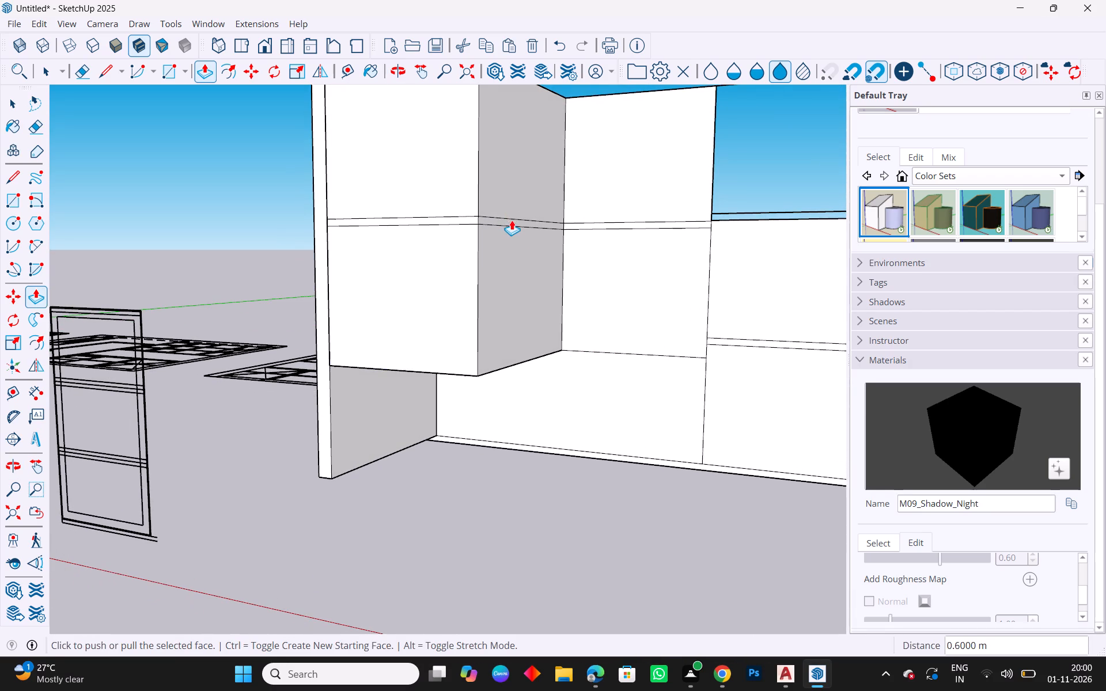
Pull the shelf strip's exposed side 0.42 m sideways to the far edge of the second compartment column.
click(520, 221)
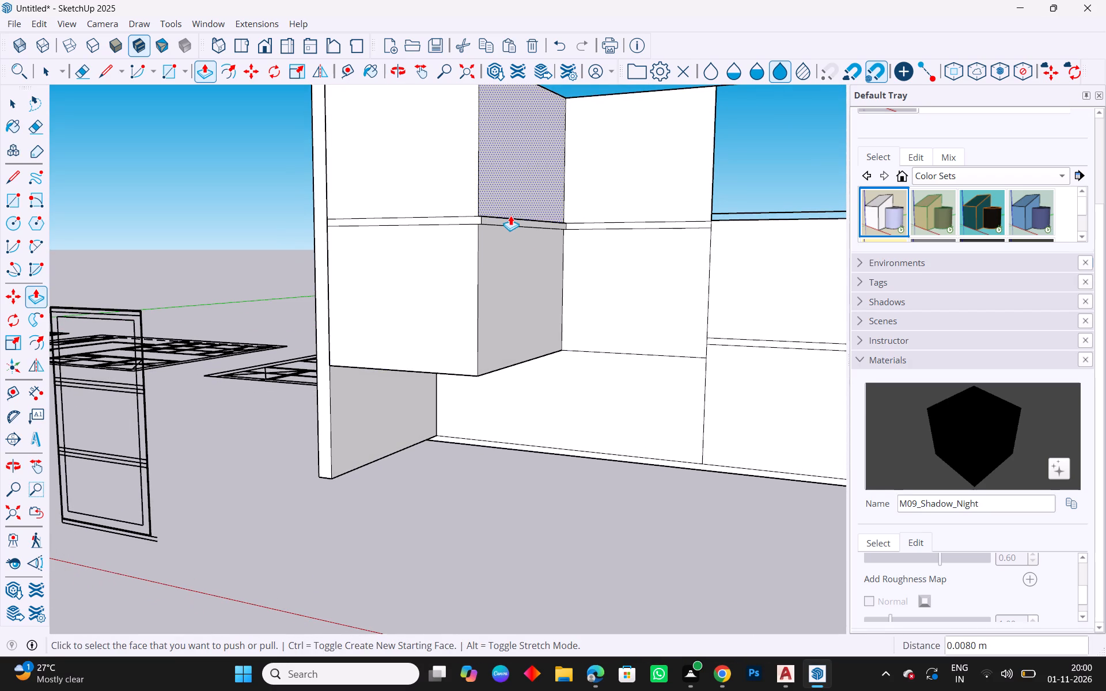
key(ctrl+z)
middle_drag(582, 234, 527, 252)
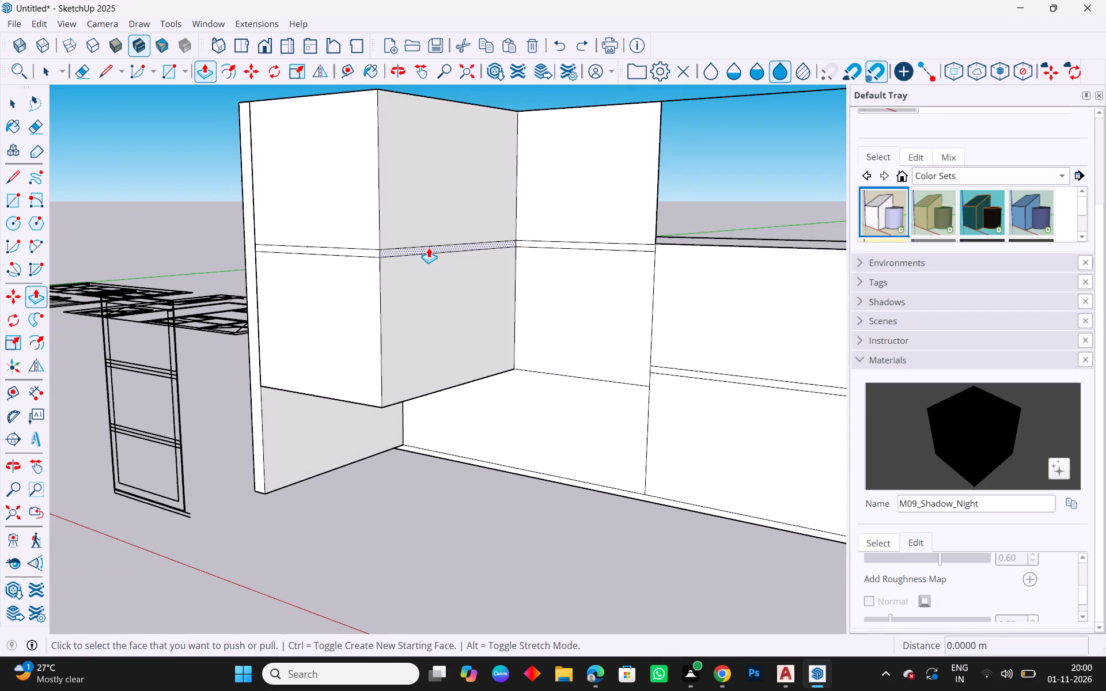
drag(427, 248, 653, 253)
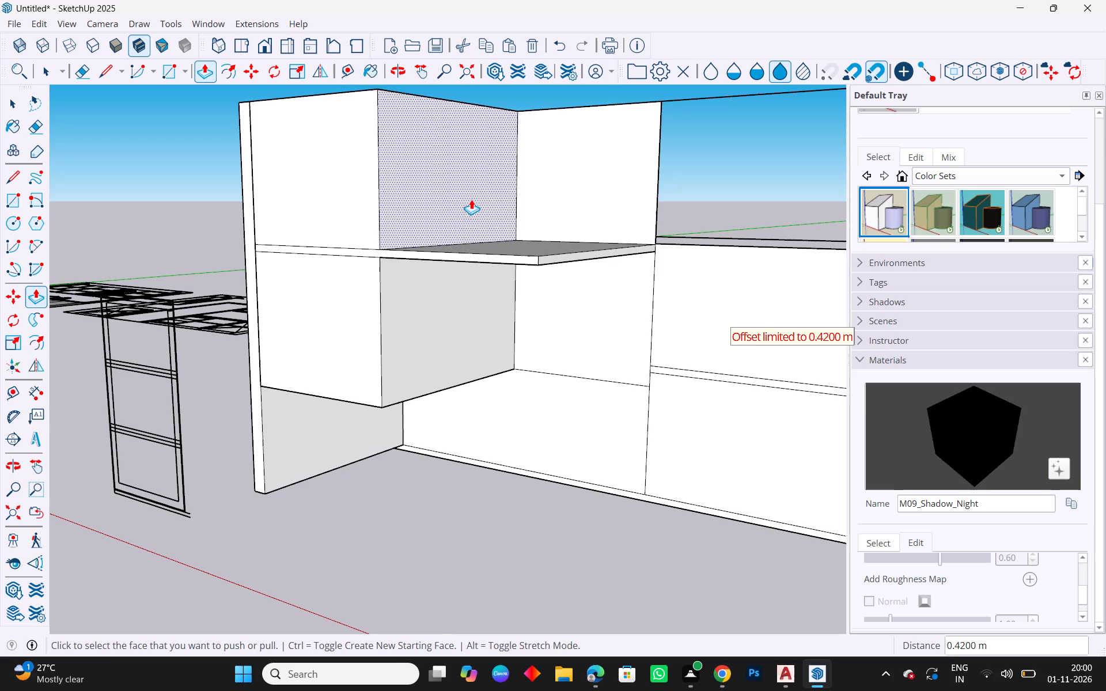
Pull the upper compartment's exposed side face 0.42 m sideways, level with the end of the extended shelf strip.
drag(463, 199, 487, 208)
key(ctrl+z)
click(445, 196)
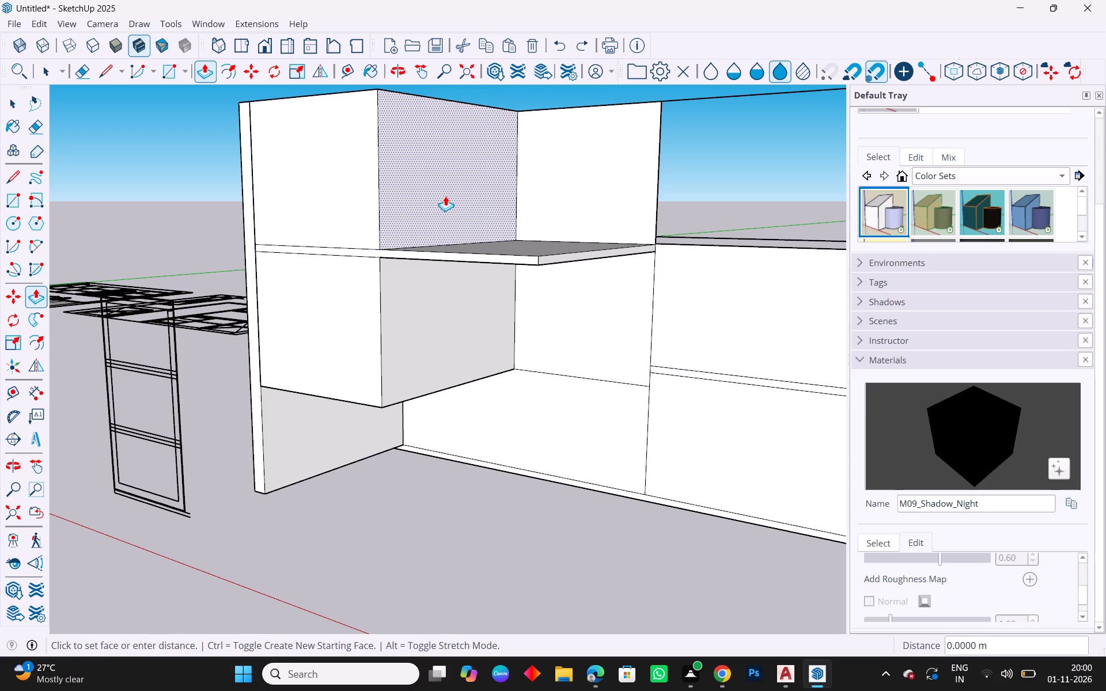
click(534, 256)
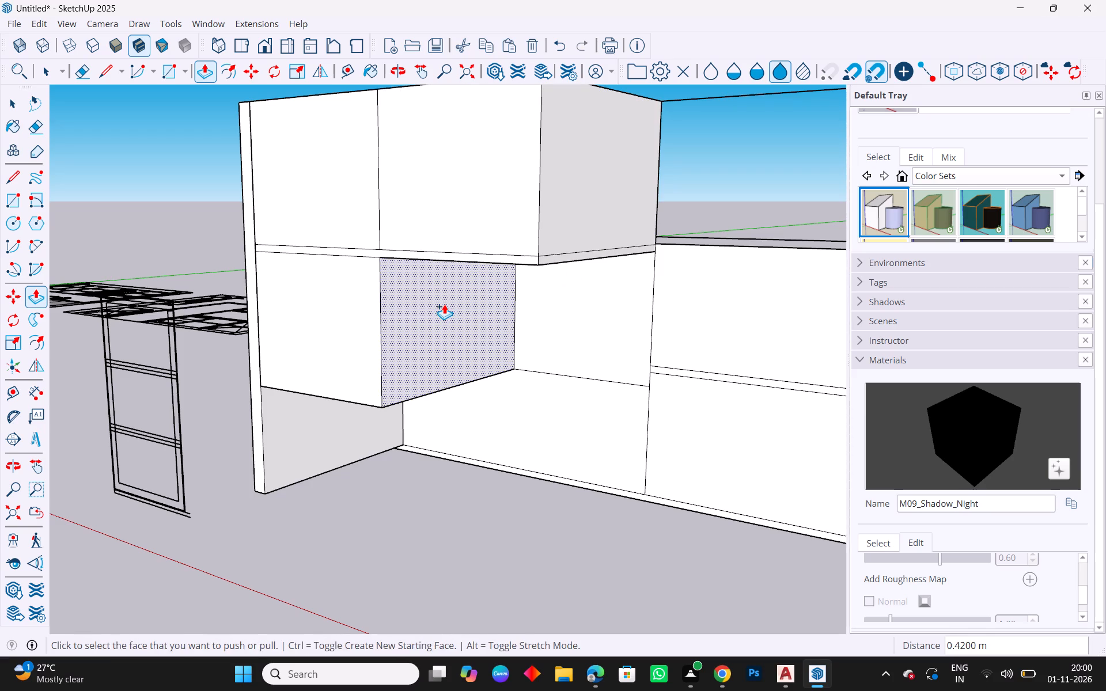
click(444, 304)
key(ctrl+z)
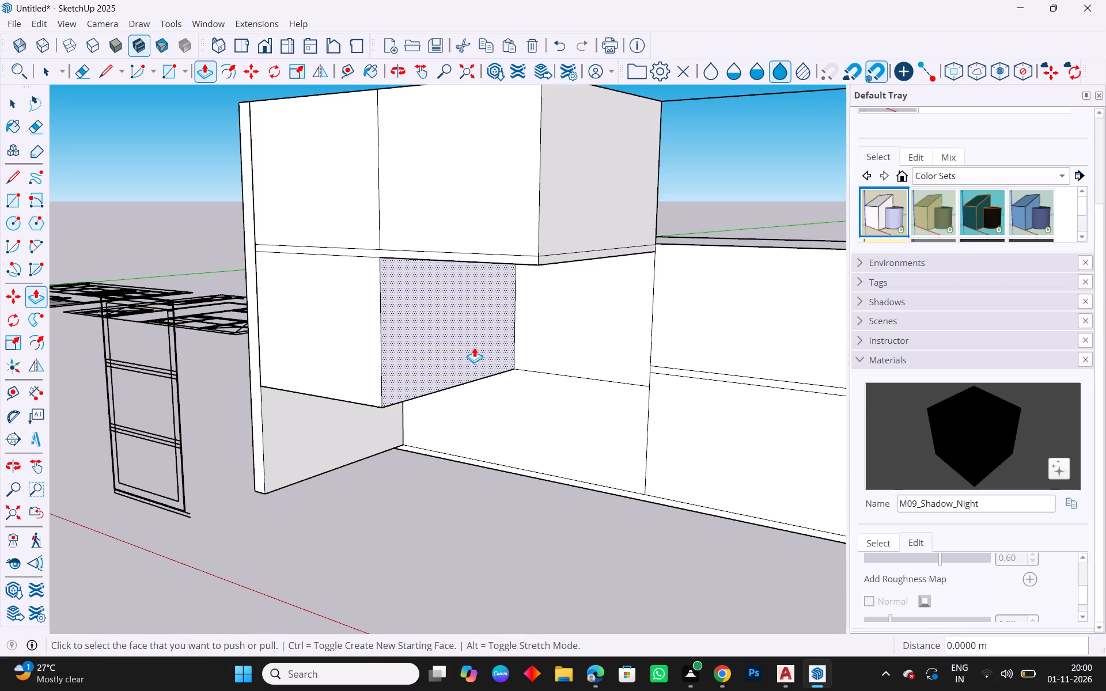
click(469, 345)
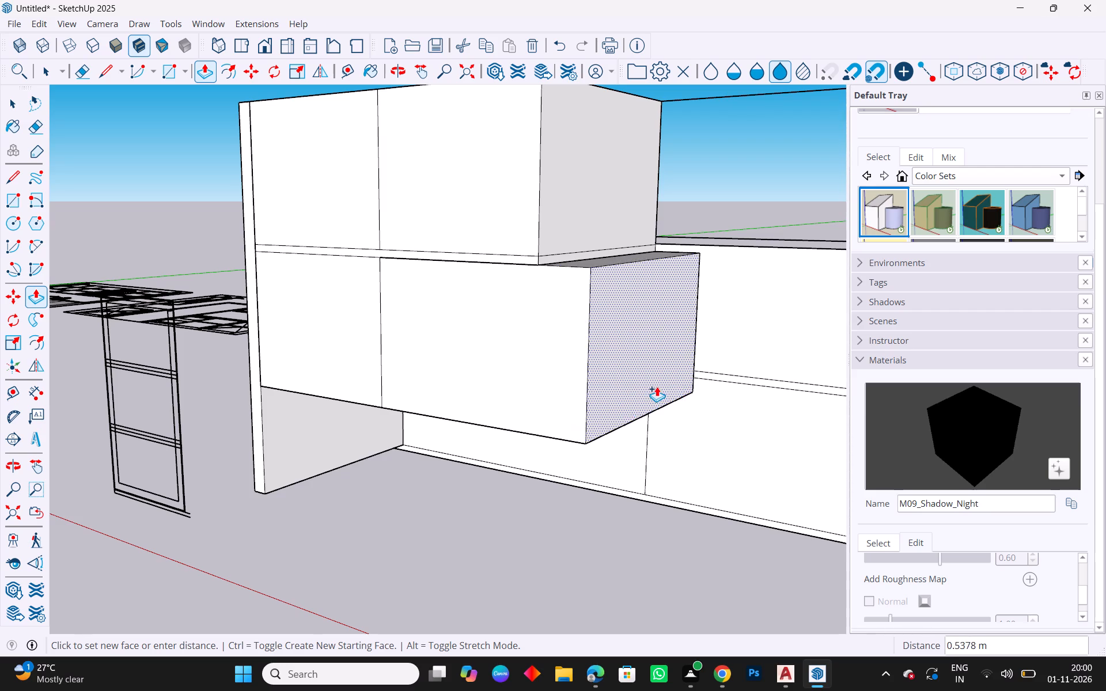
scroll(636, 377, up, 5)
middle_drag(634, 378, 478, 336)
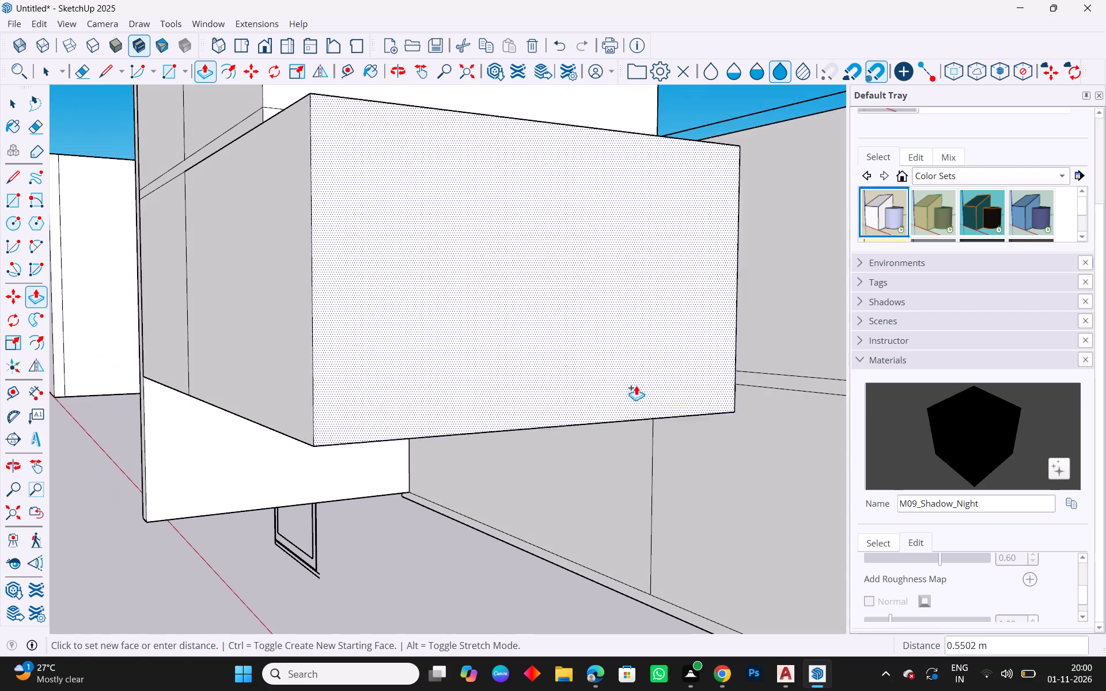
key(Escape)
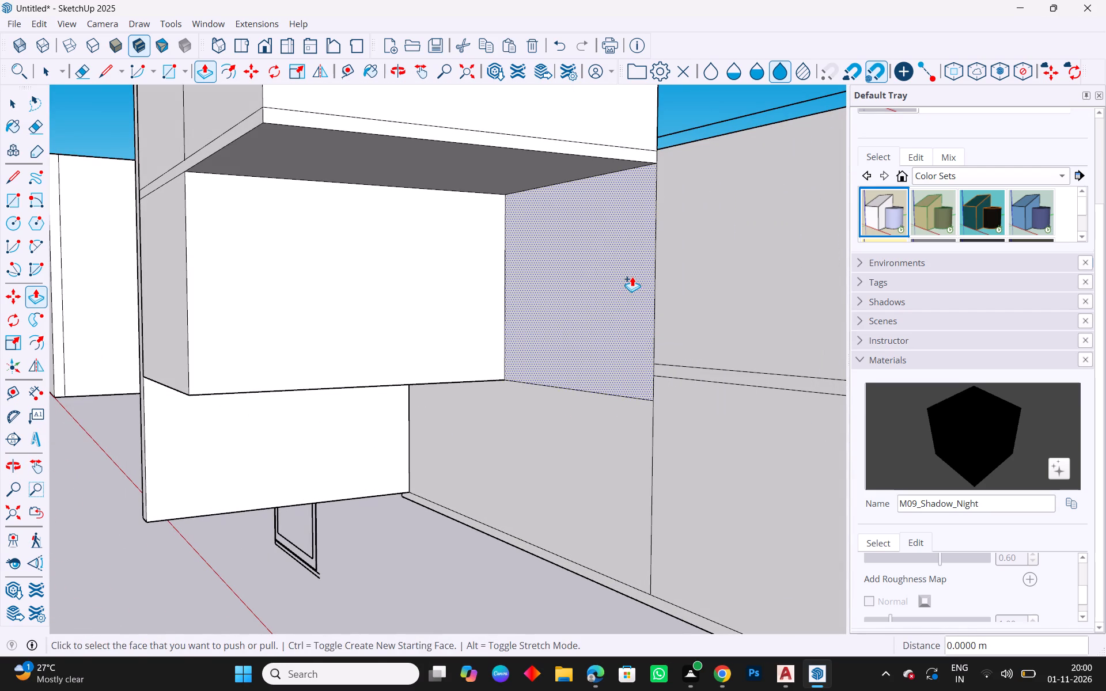
Extrude the second column's middle compartment face 0.6 m forward, flush with the front of the upper block.
click(631, 276)
click(268, 122)
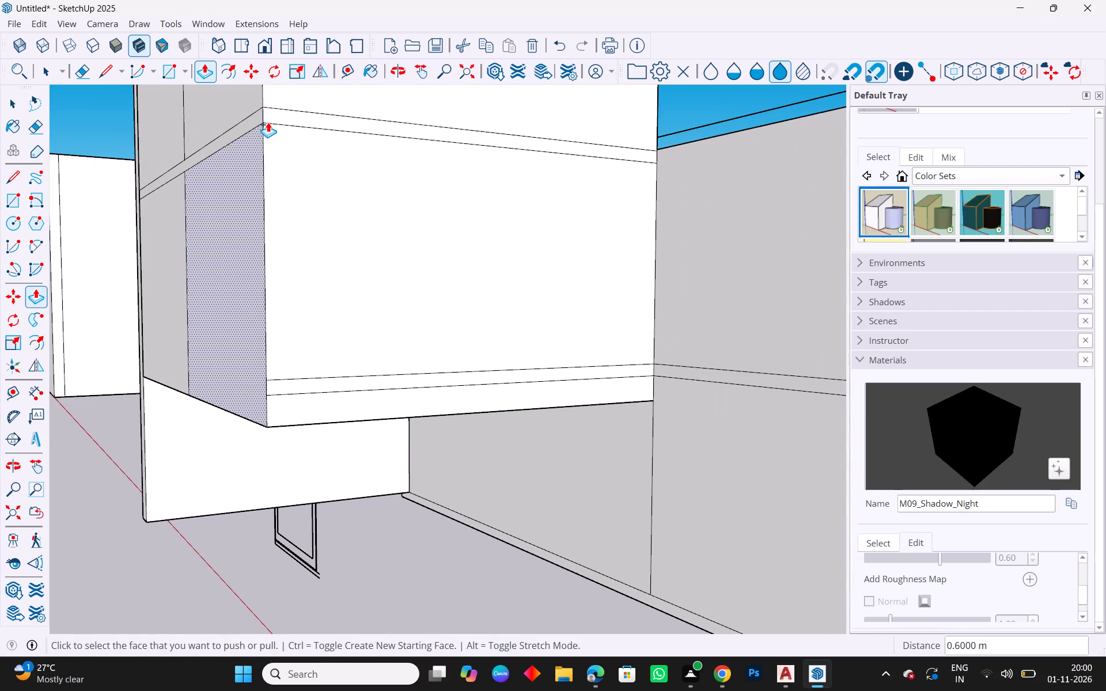
Pull the middle compartment's exposed side face sideways to the outer end of the third column.
middle_drag(374, 304, 576, 352)
scroll(430, 316, down, 7)
middle_drag(603, 473, 582, 411)
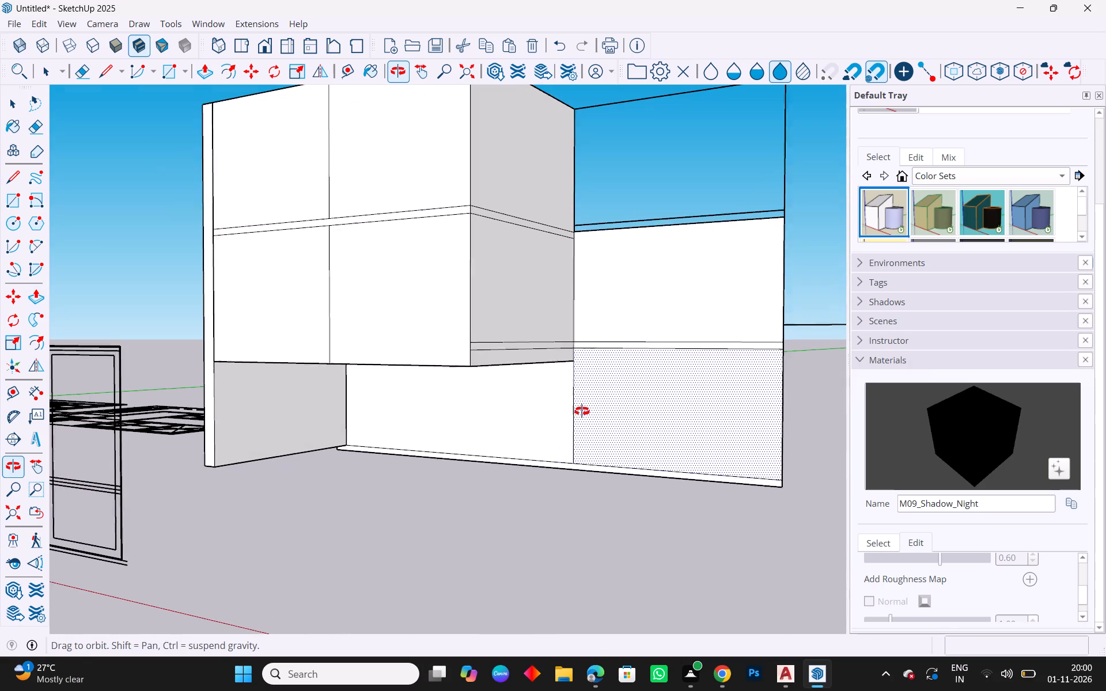
middle_drag(582, 411, 555, 479)
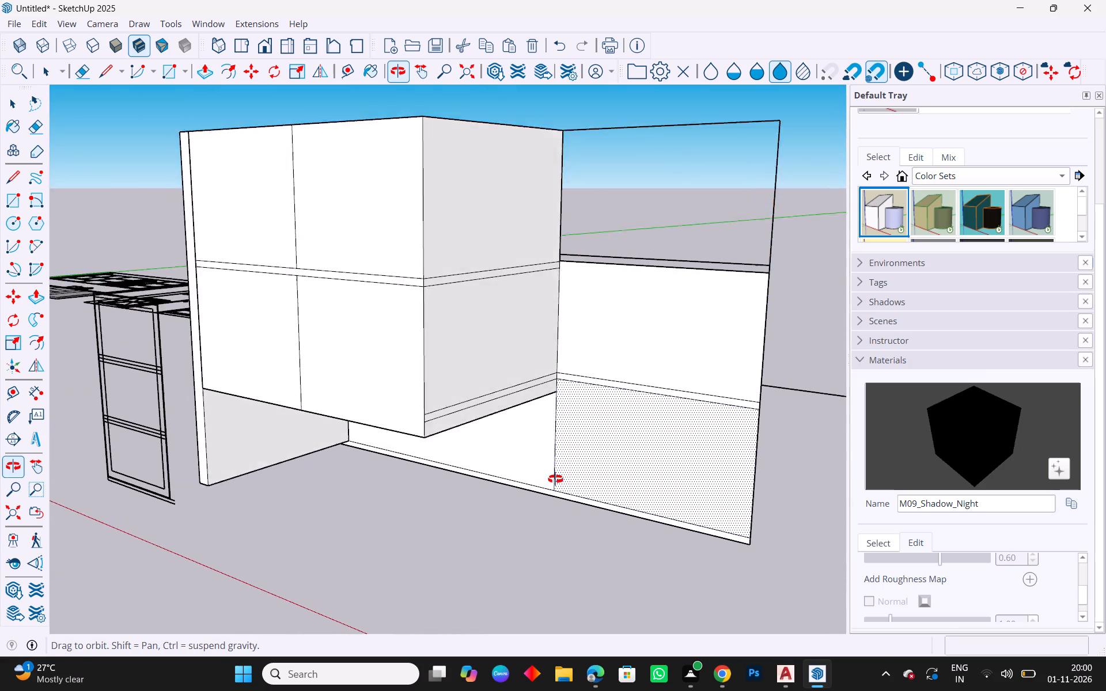
middle_drag(555, 479, 548, 483)
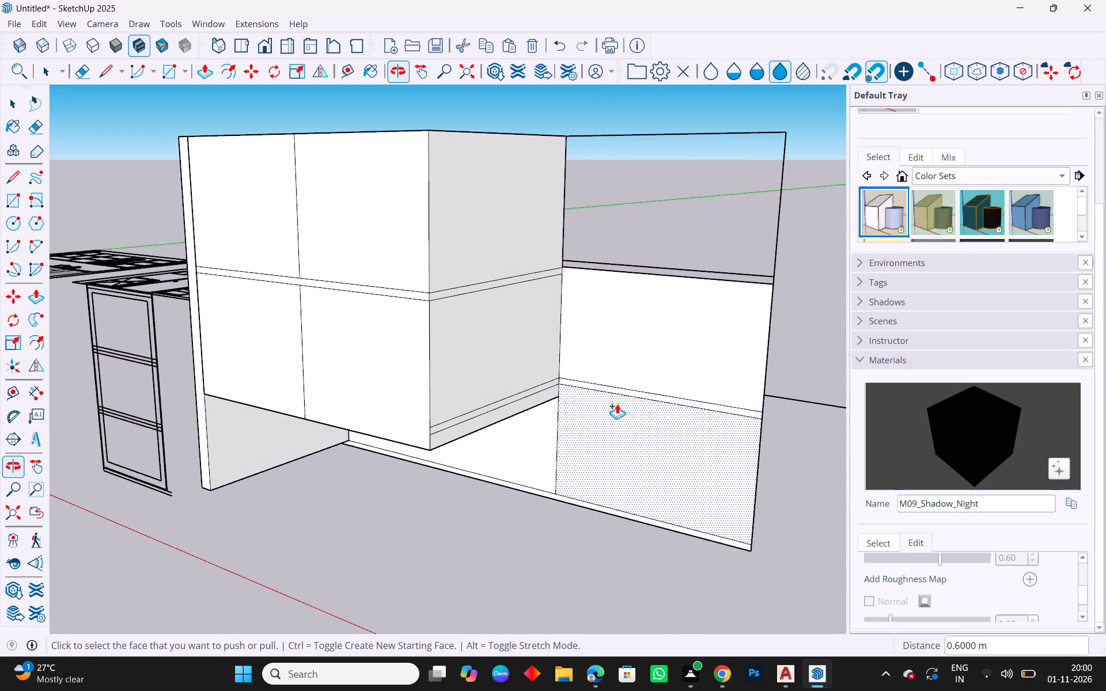
click(516, 363)
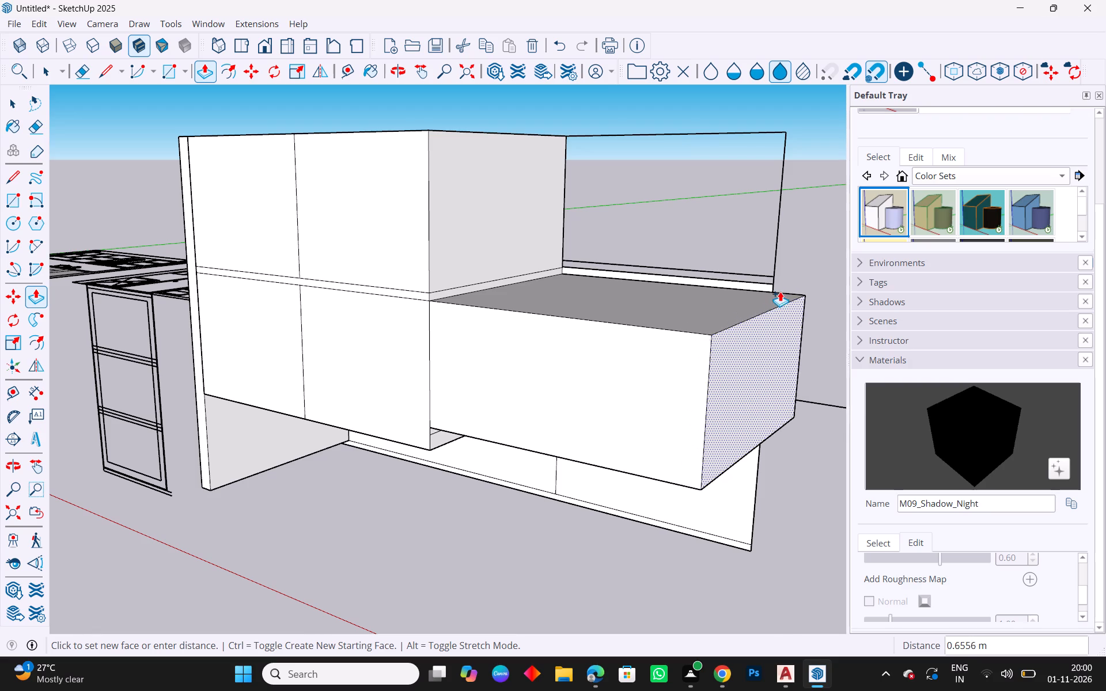
click(775, 291)
Extrude the third column's shelf strip above the middle compartment 0.6 m forward, flush with the compartment's front.
click(695, 280)
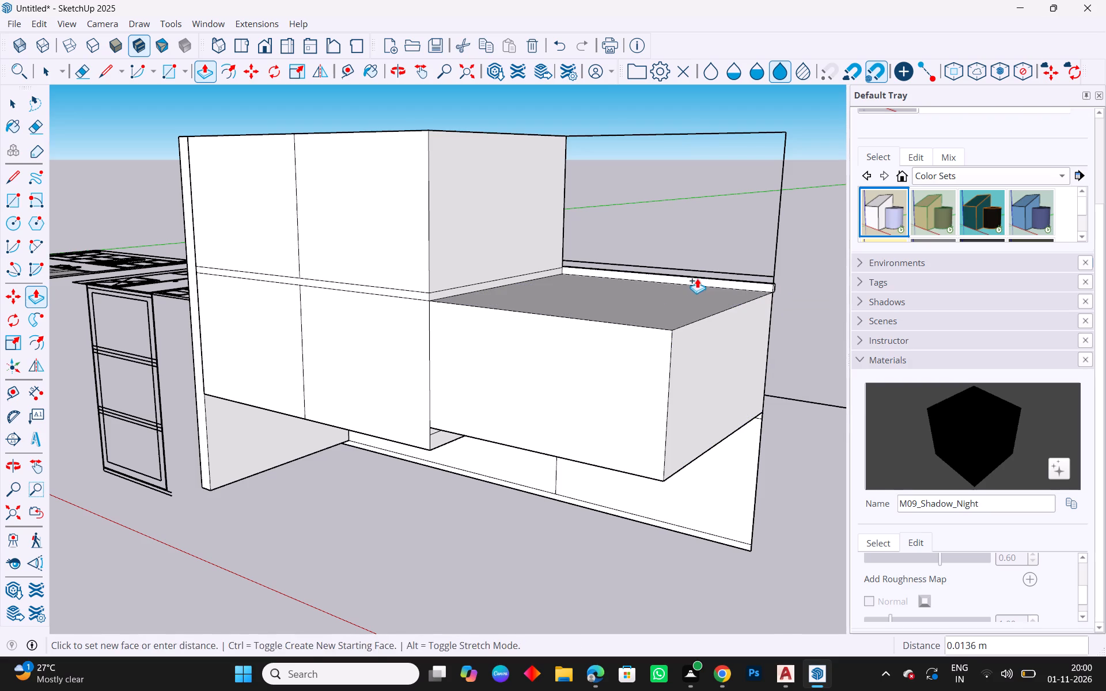
click(667, 277)
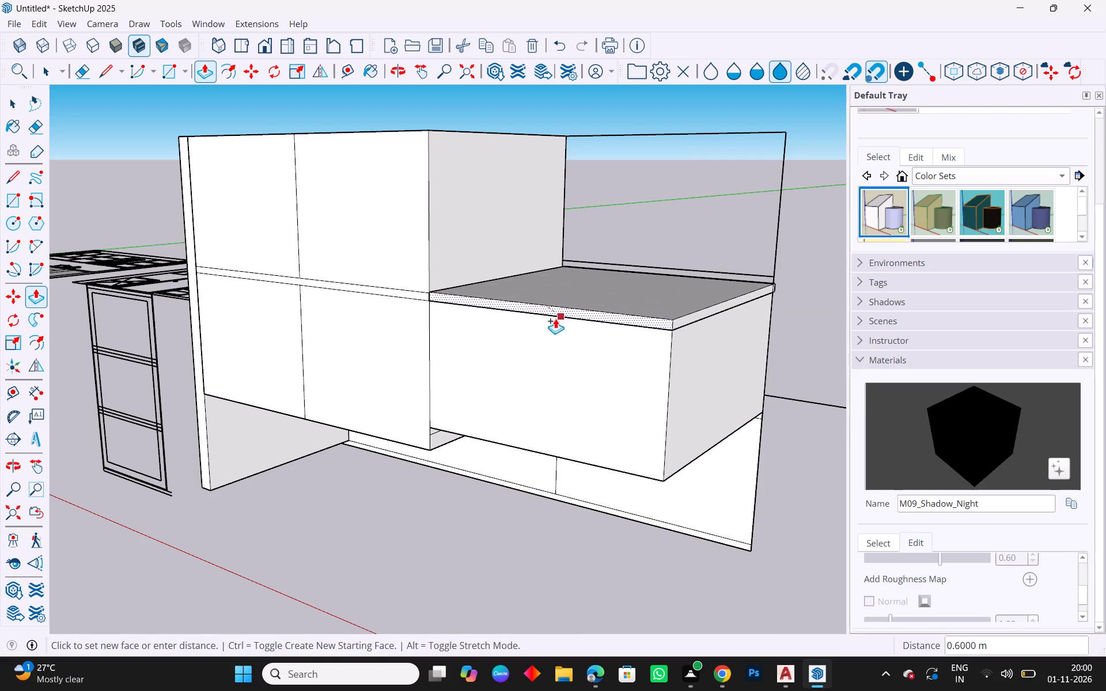
click(674, 332)
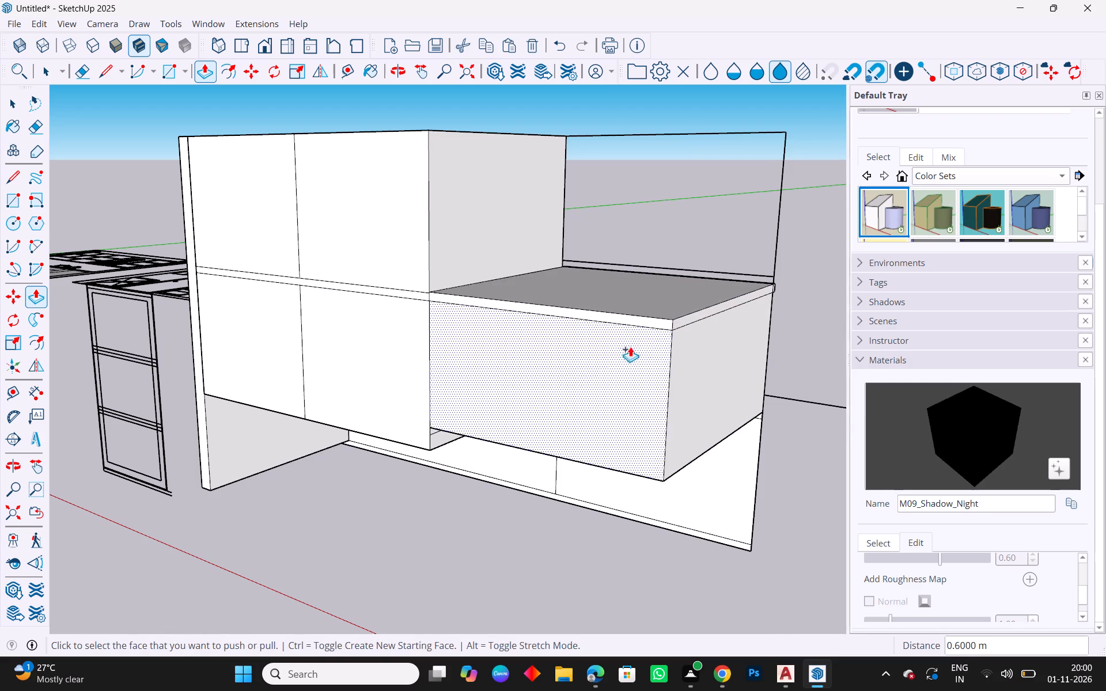
Extrude the thin strip beneath the third column's middle compartment 0.6 m forward, flush with the block above it.
middle_drag(707, 414, 753, 206)
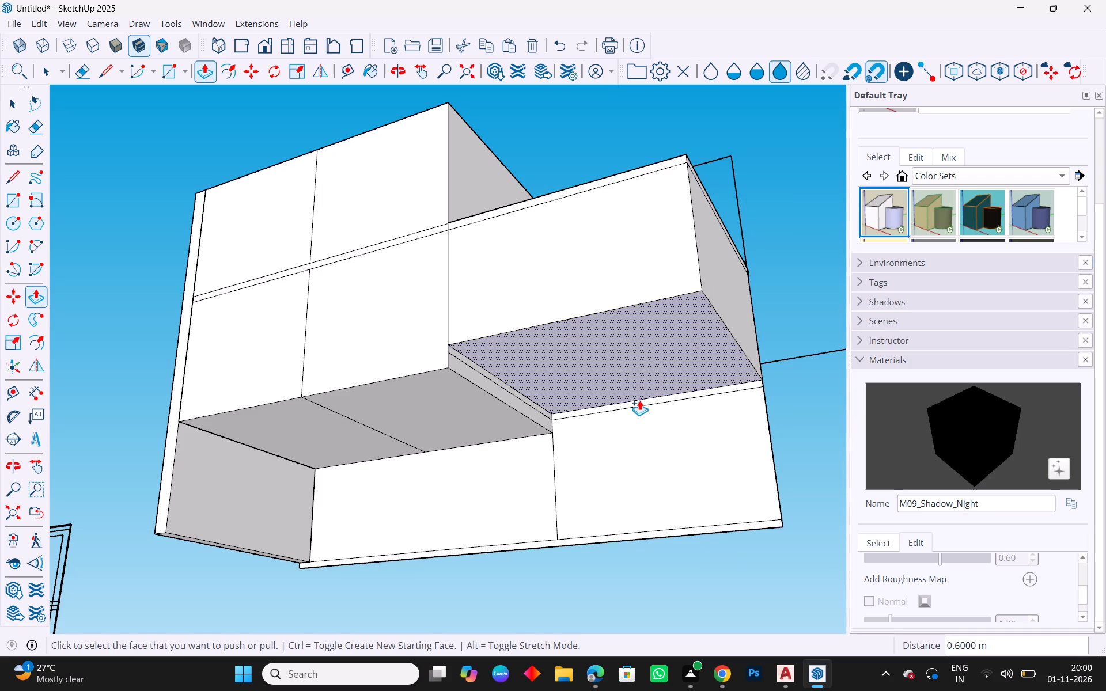
click(640, 403)
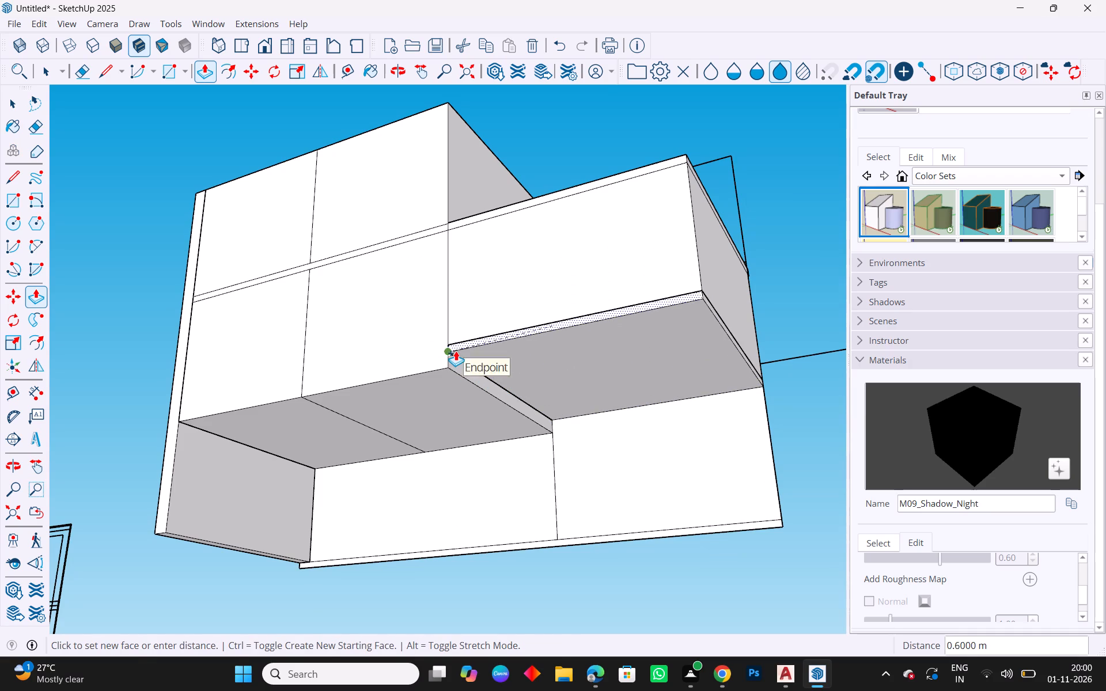
click(456, 351)
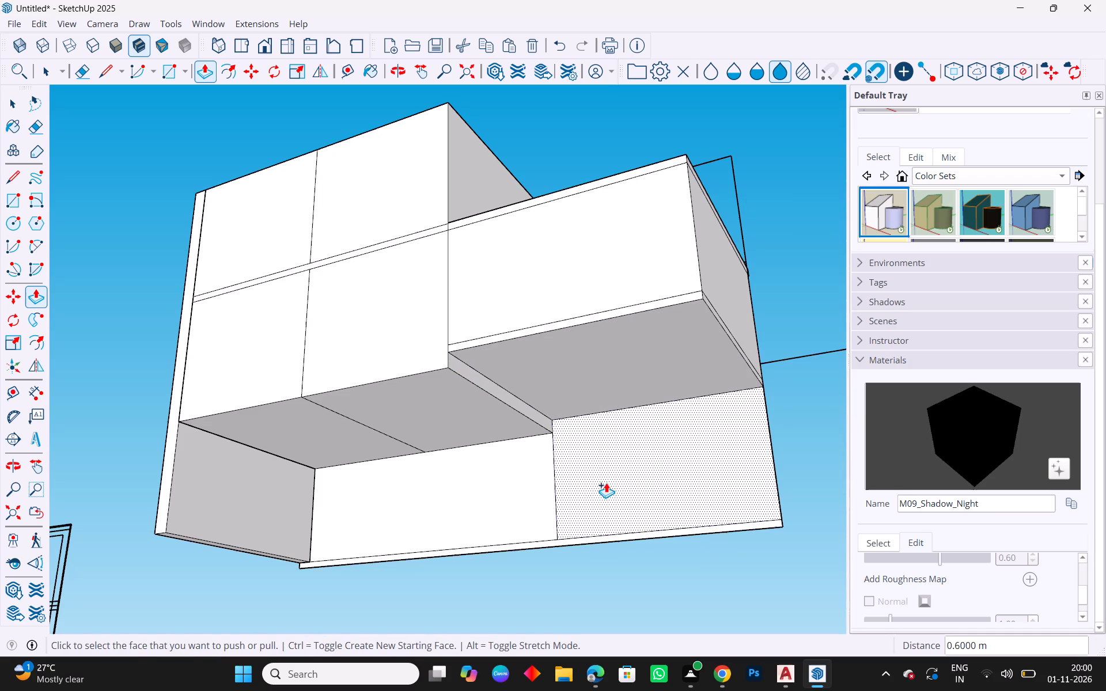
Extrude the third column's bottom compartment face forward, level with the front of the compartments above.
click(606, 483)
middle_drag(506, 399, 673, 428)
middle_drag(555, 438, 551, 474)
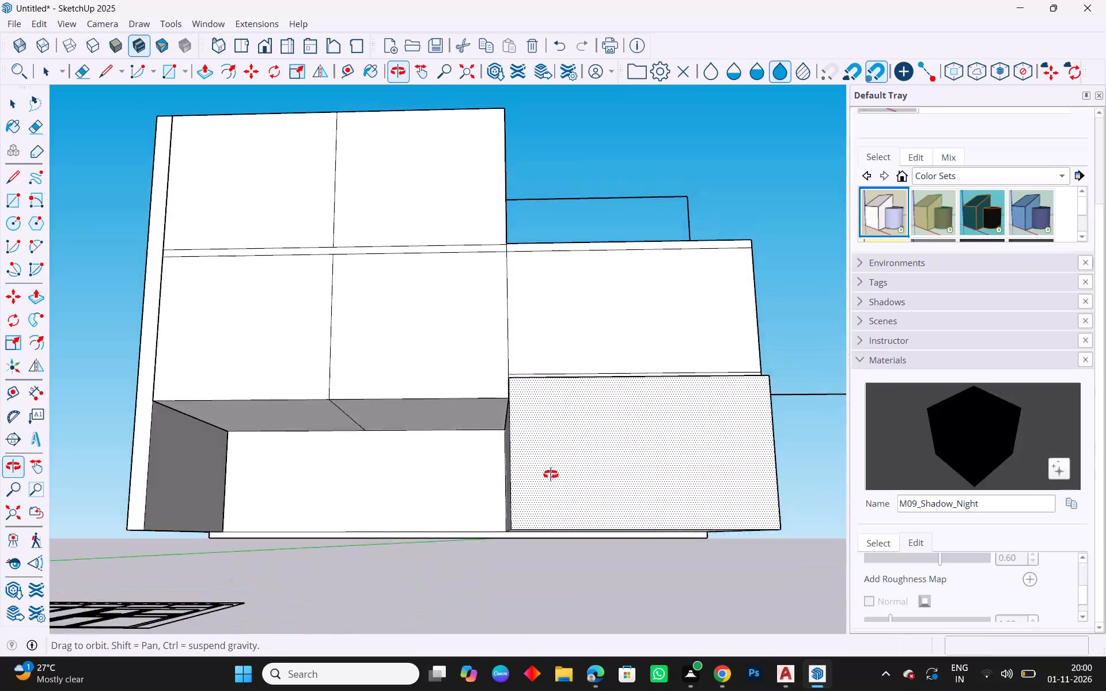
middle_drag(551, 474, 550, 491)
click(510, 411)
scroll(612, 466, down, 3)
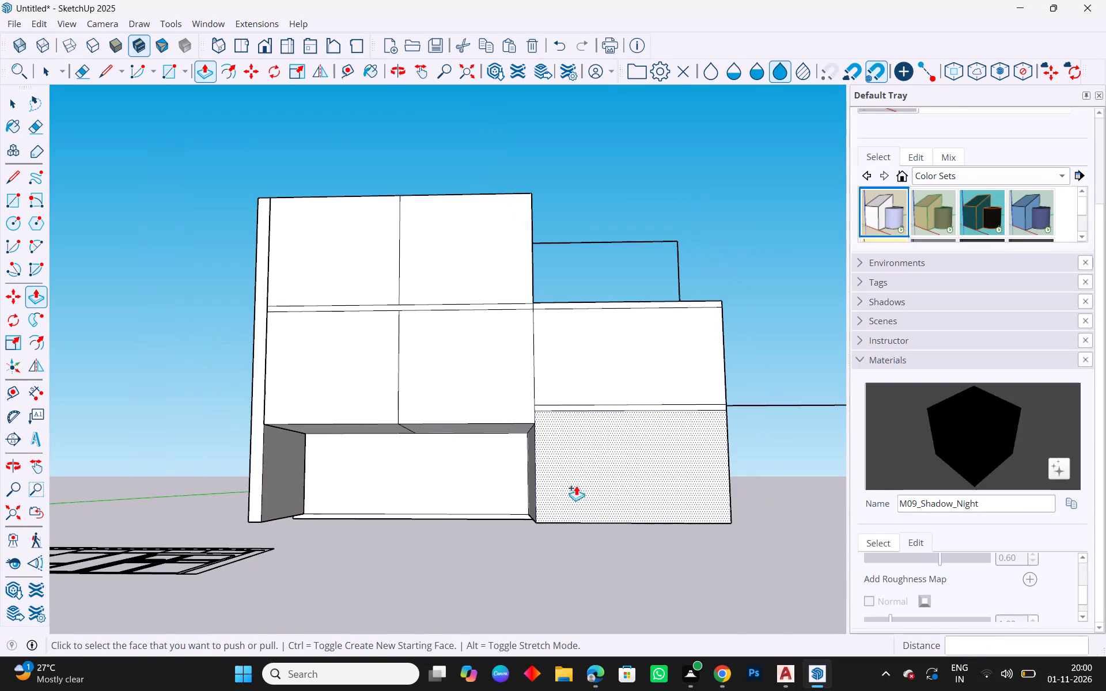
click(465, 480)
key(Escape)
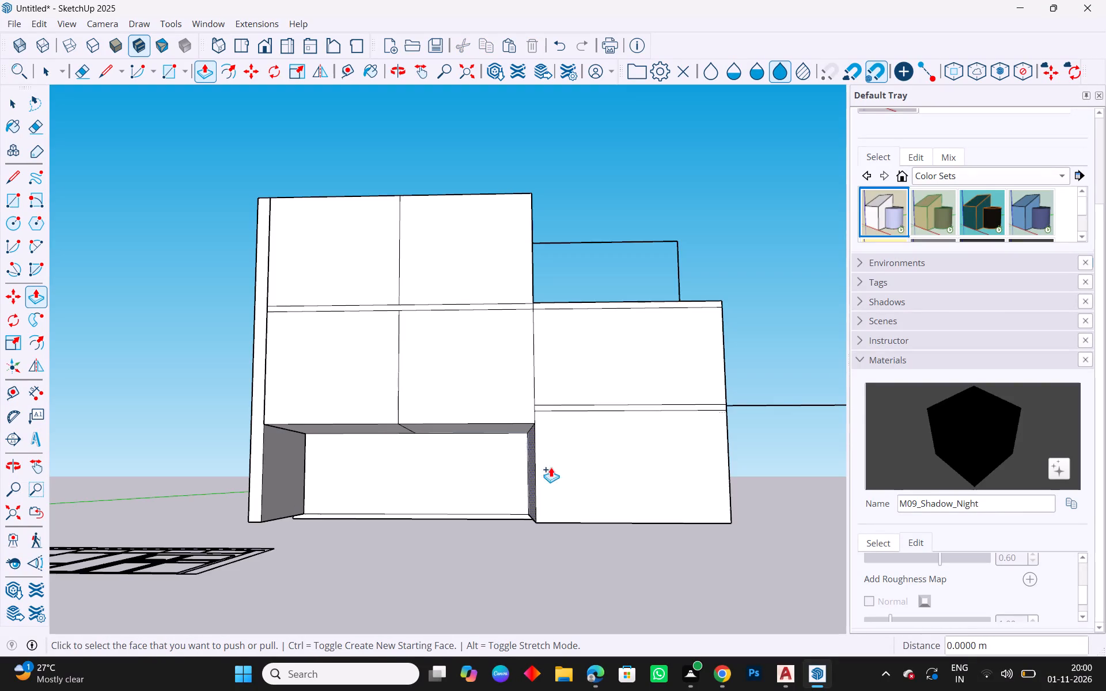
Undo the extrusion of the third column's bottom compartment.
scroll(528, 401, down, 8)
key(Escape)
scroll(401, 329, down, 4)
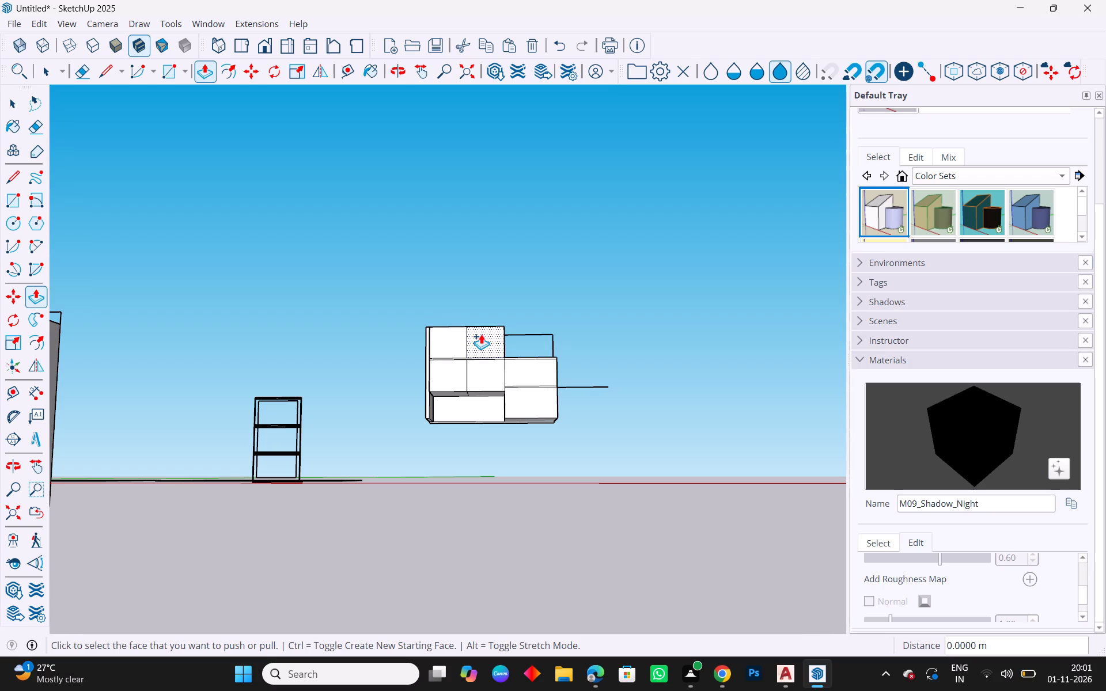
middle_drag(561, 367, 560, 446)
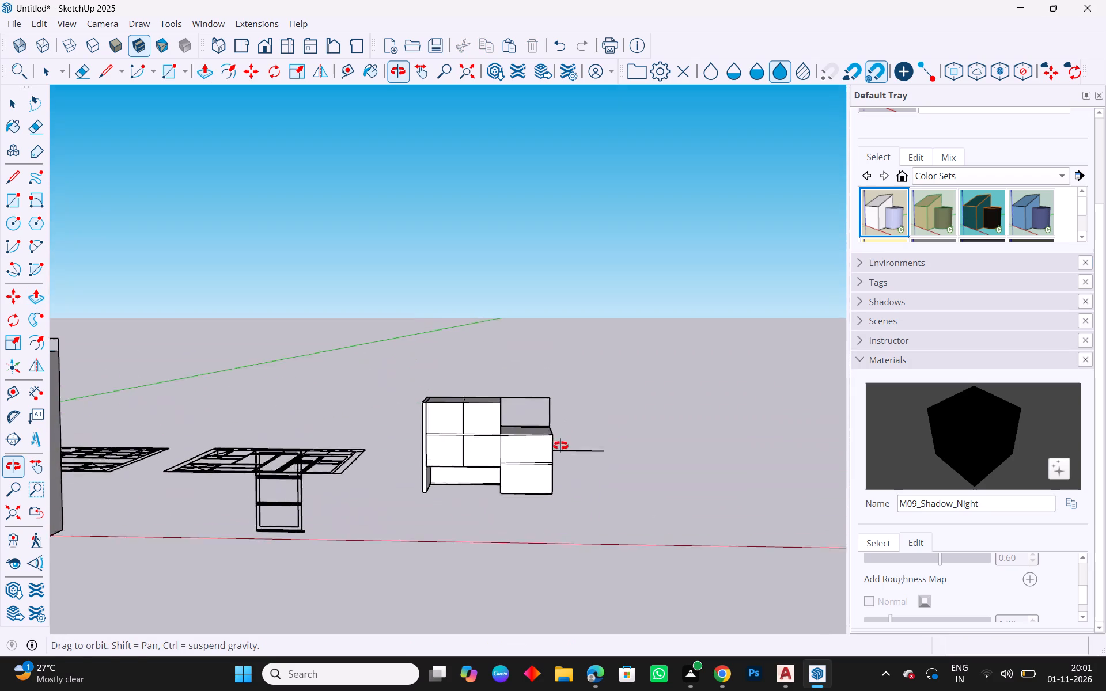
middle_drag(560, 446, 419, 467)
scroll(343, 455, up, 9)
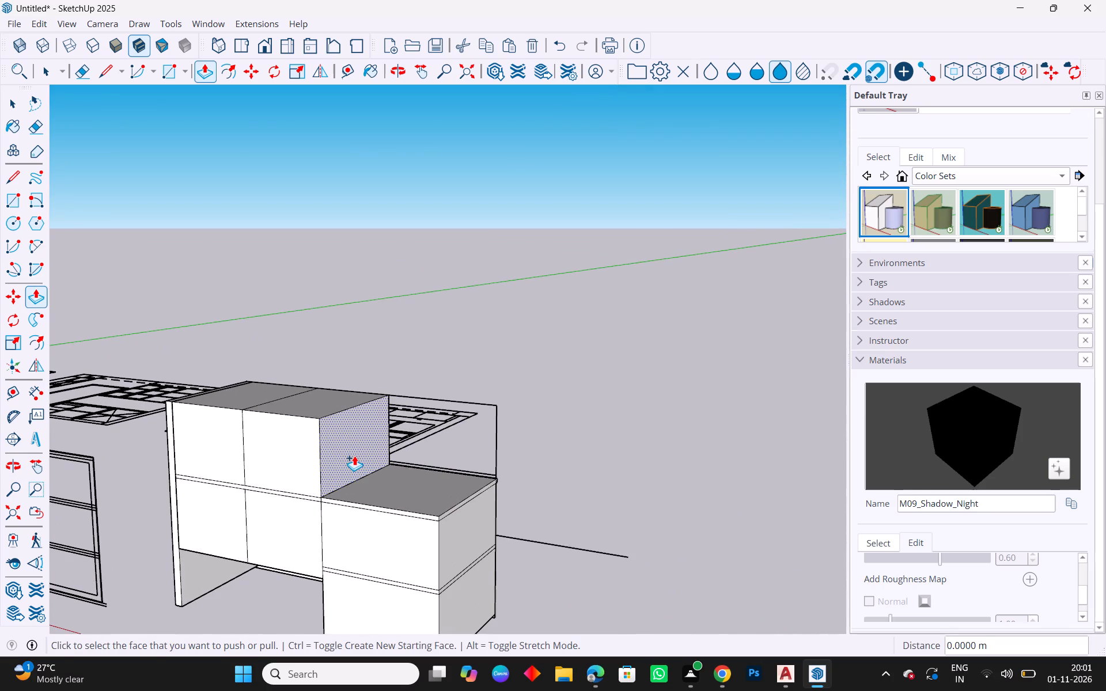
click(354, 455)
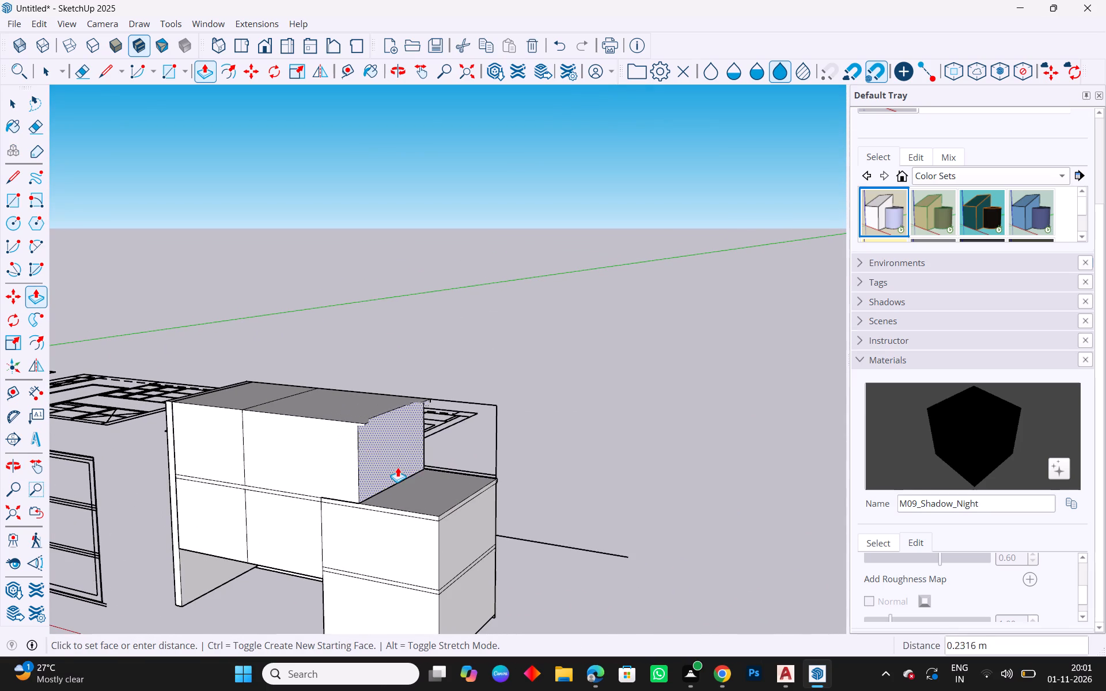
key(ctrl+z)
Pull the upper compartment's exposed side face 0.58 m sideways, level with the outer end of the third column.
click(357, 453)
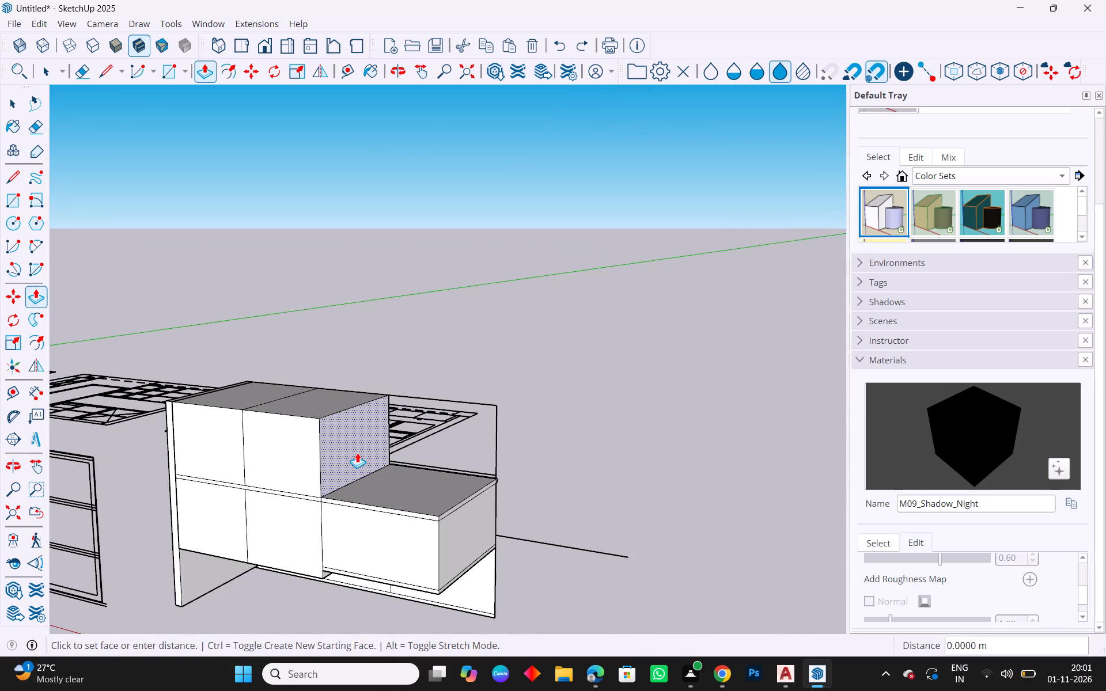
click(441, 516)
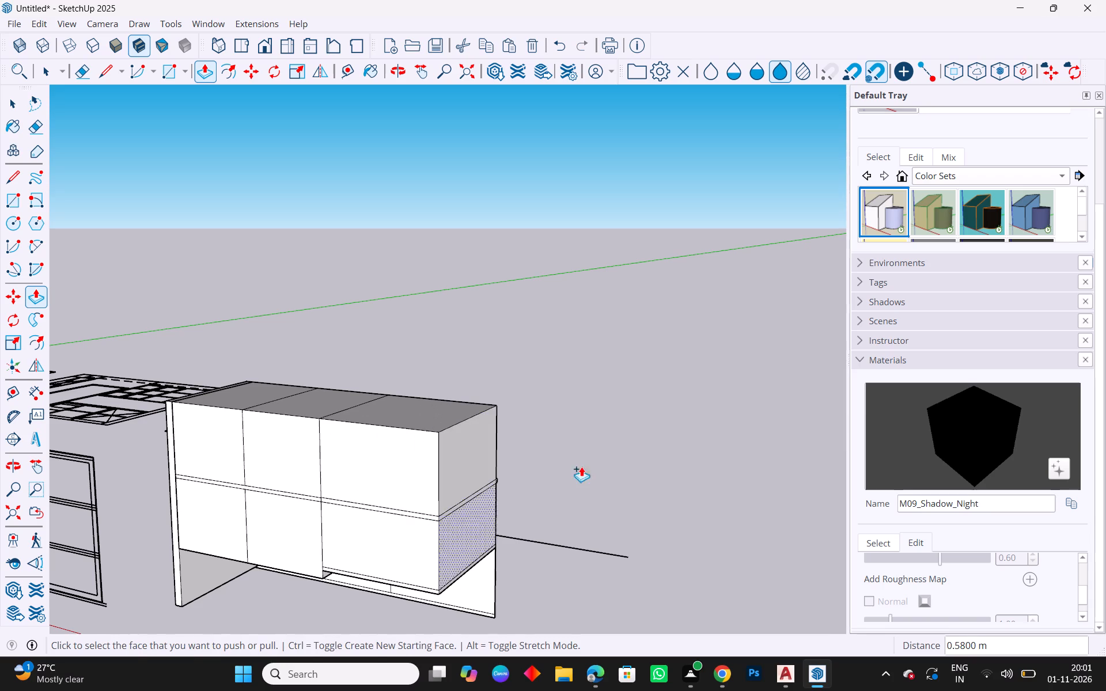
Delete the stray line extending past the outer side of the wide cabinet.
scroll(637, 411, down, 6)
middle_drag(656, 538, 749, 496)
key(Escape)
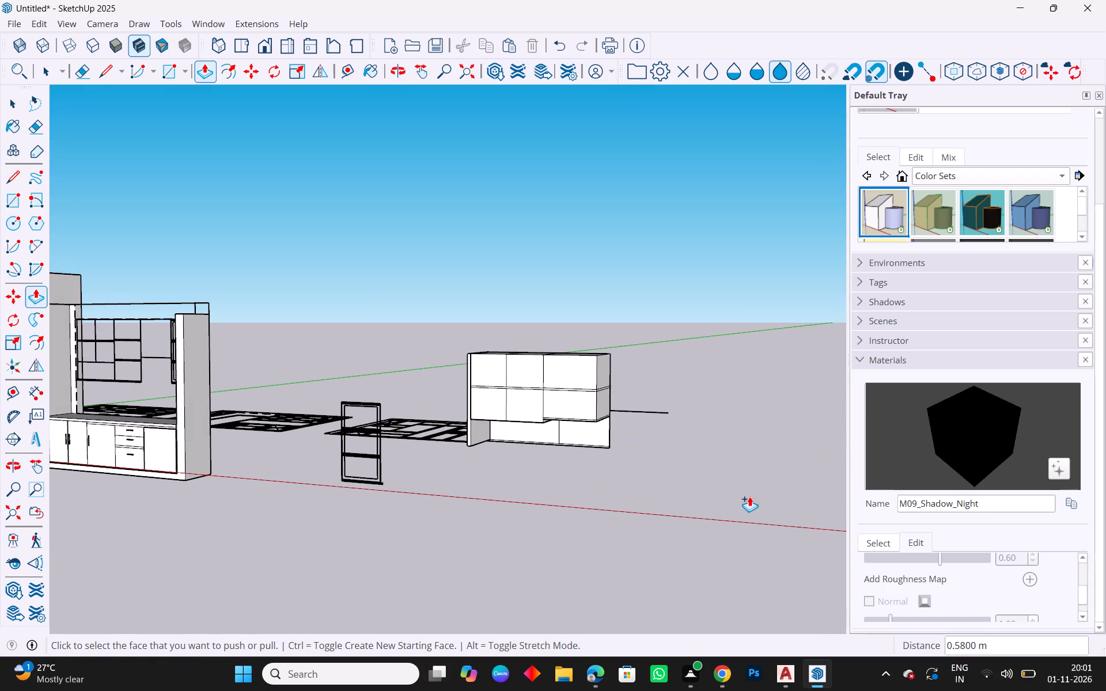
middle_drag(749, 496, 771, 460)
middle_drag(591, 467, 598, 422)
scroll(521, 272, up, 4)
middle_drag(757, 371, 783, 359)
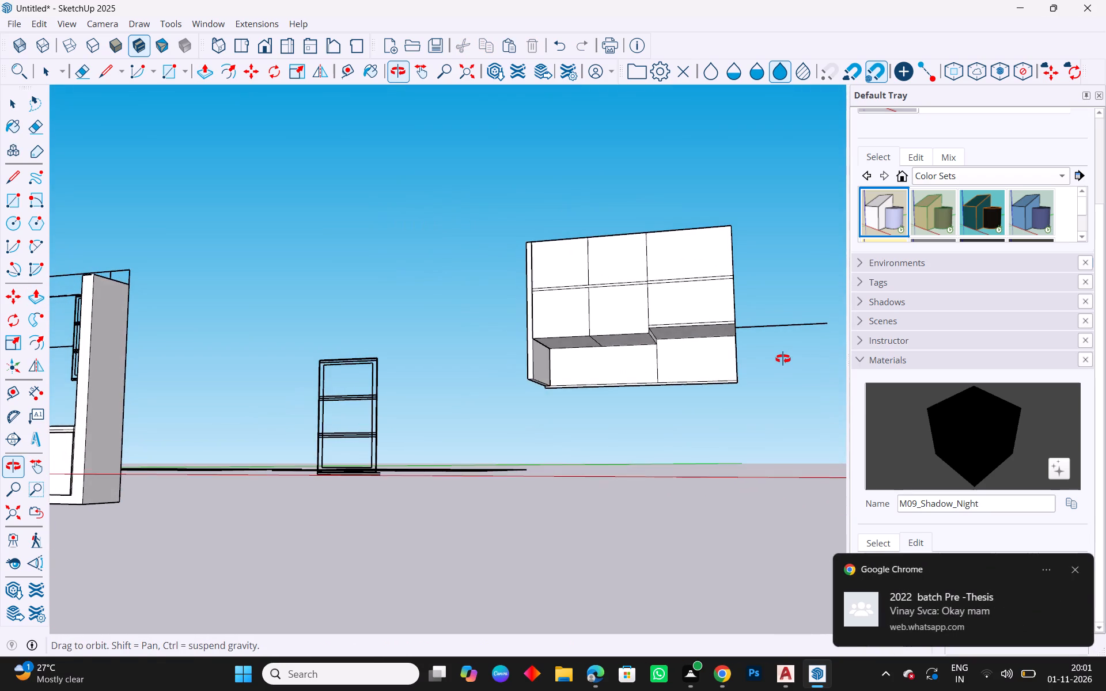
middle_drag(783, 359, 806, 389)
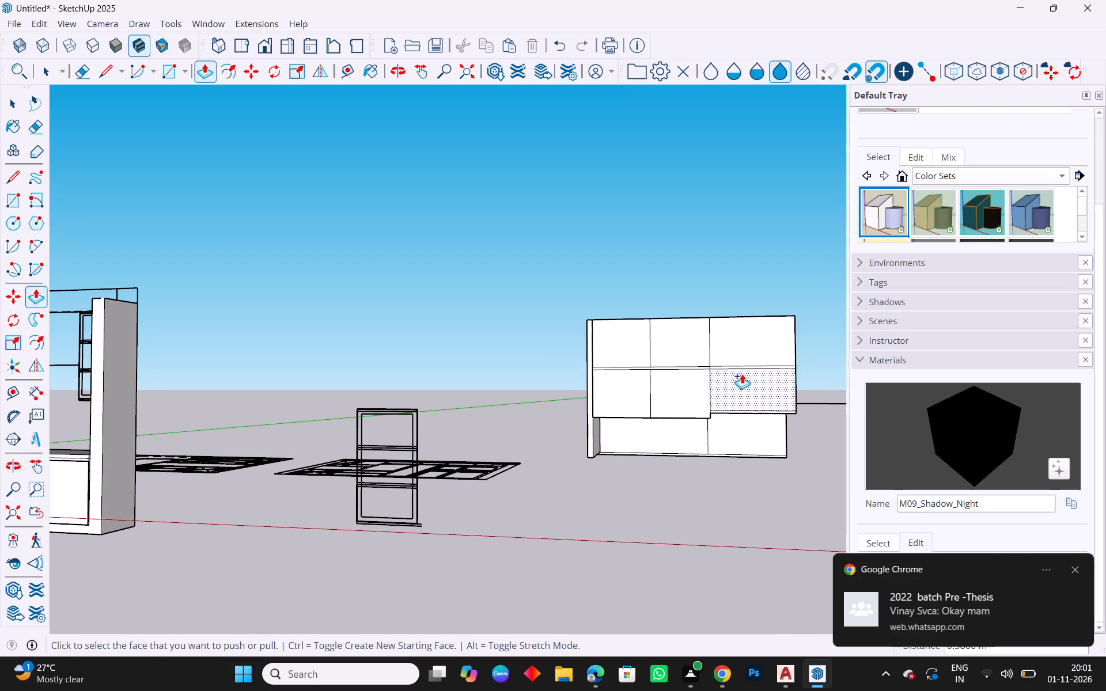
scroll(324, 370, down, 3)
key(Escape)
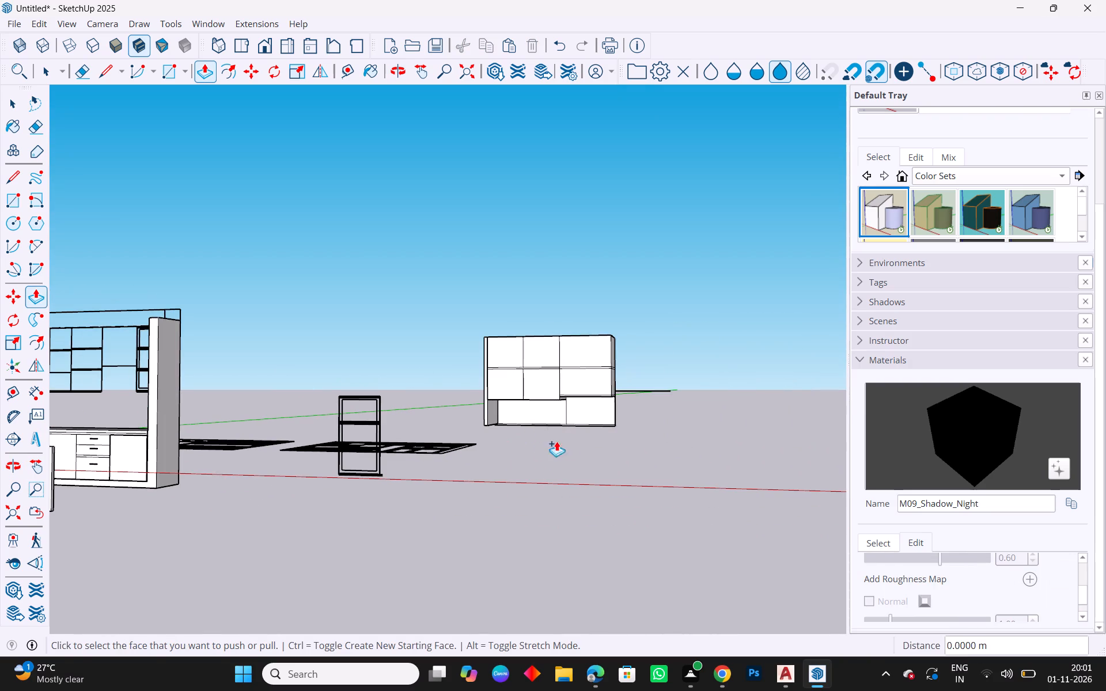
middle_drag(567, 446, 577, 474)
key(Escape)
key(space)
drag(726, 383, 662, 474)
key(Delete)
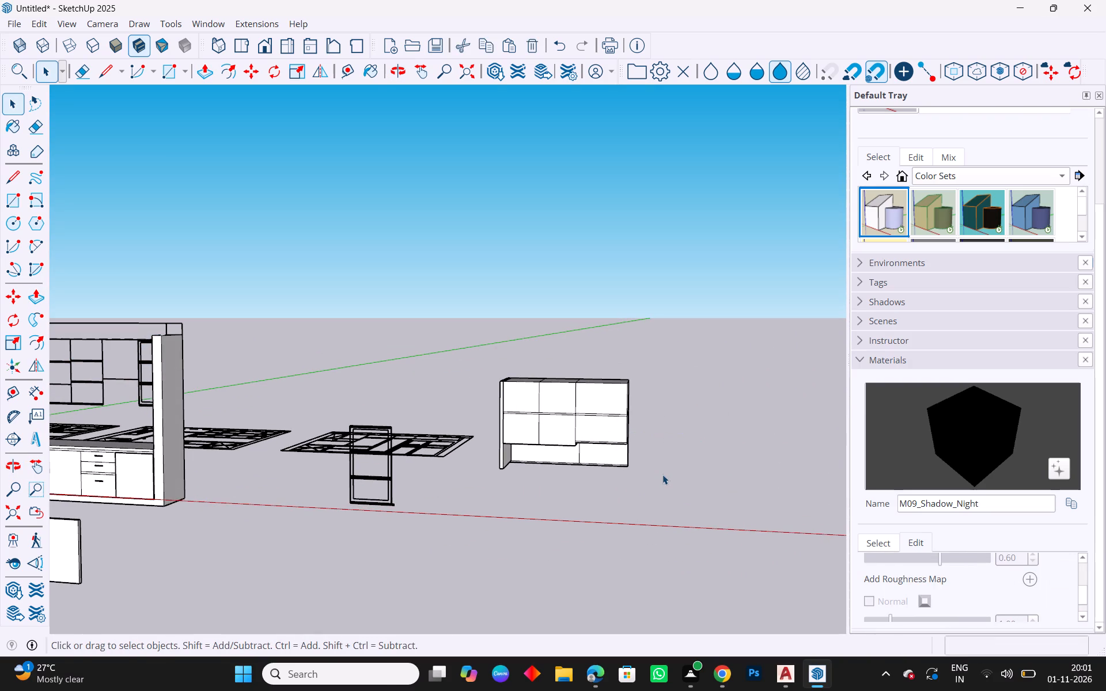
Examine the upright linework of the narrow three-compartment cabinet, down to its bottom edge.
scroll(388, 466, up, 4)
middle_drag(422, 499, 577, 496)
scroll(673, 438, up, 4)
scroll(586, 427, up, 3)
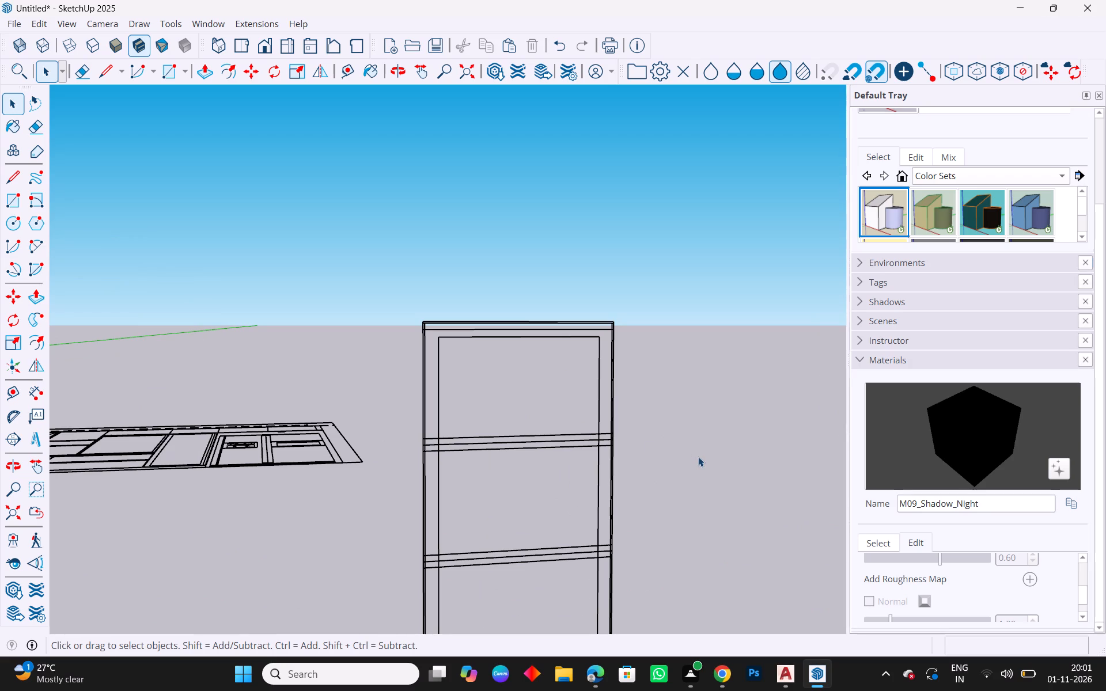
scroll(609, 301, down, 3)
scroll(544, 525, up, 4)
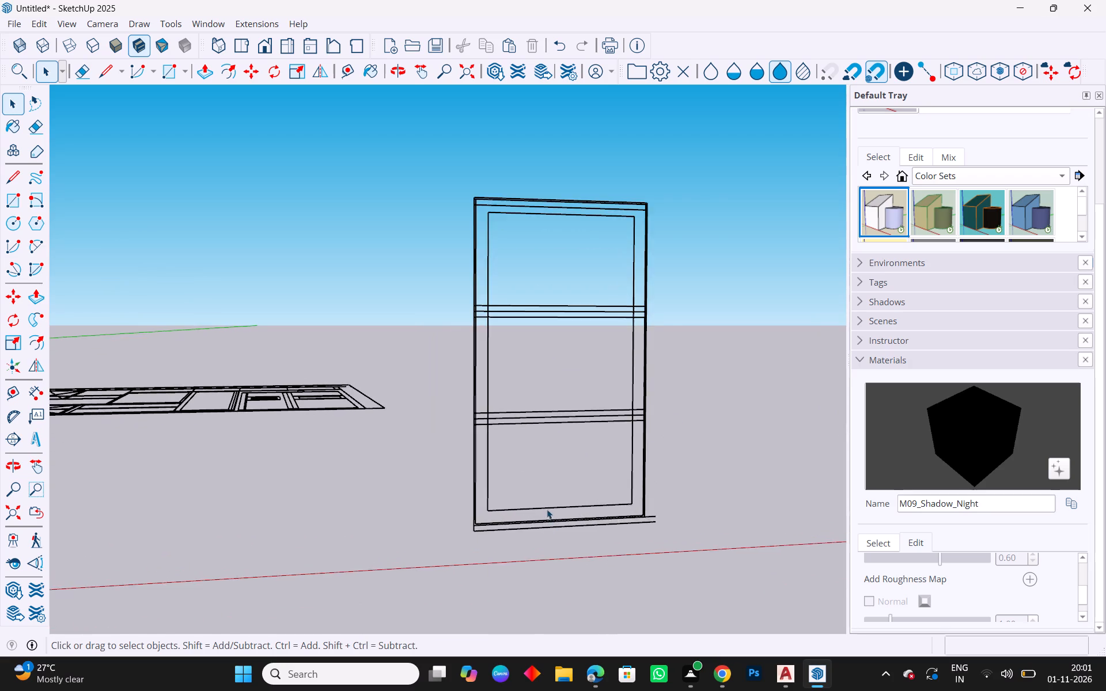
scroll(547, 505, up, 5)
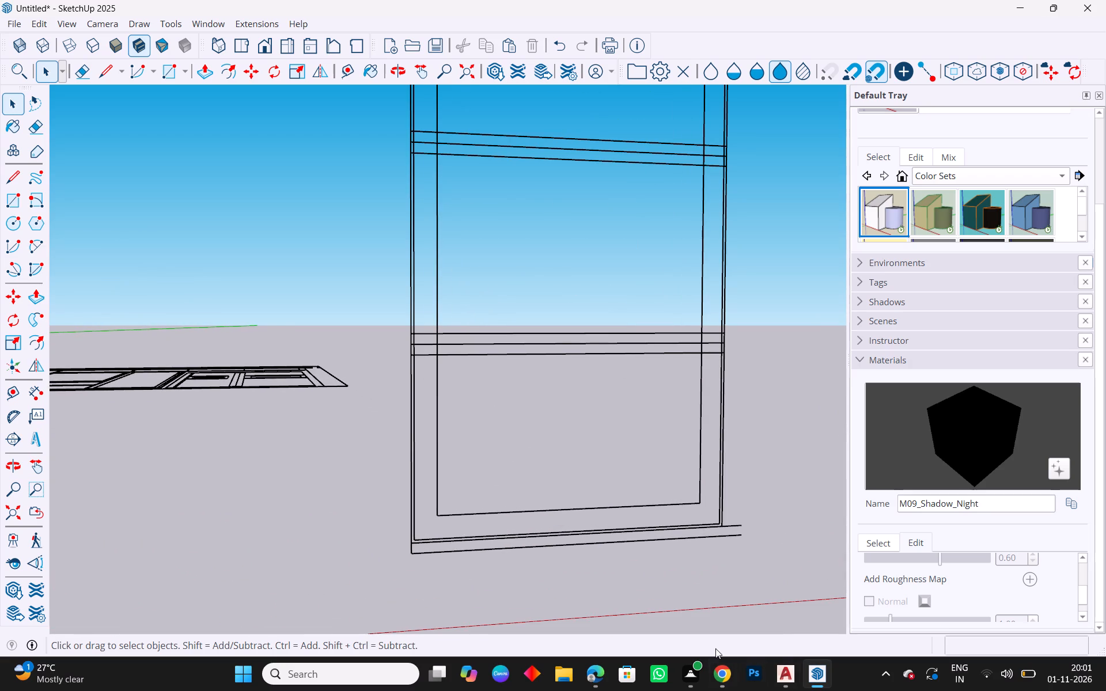
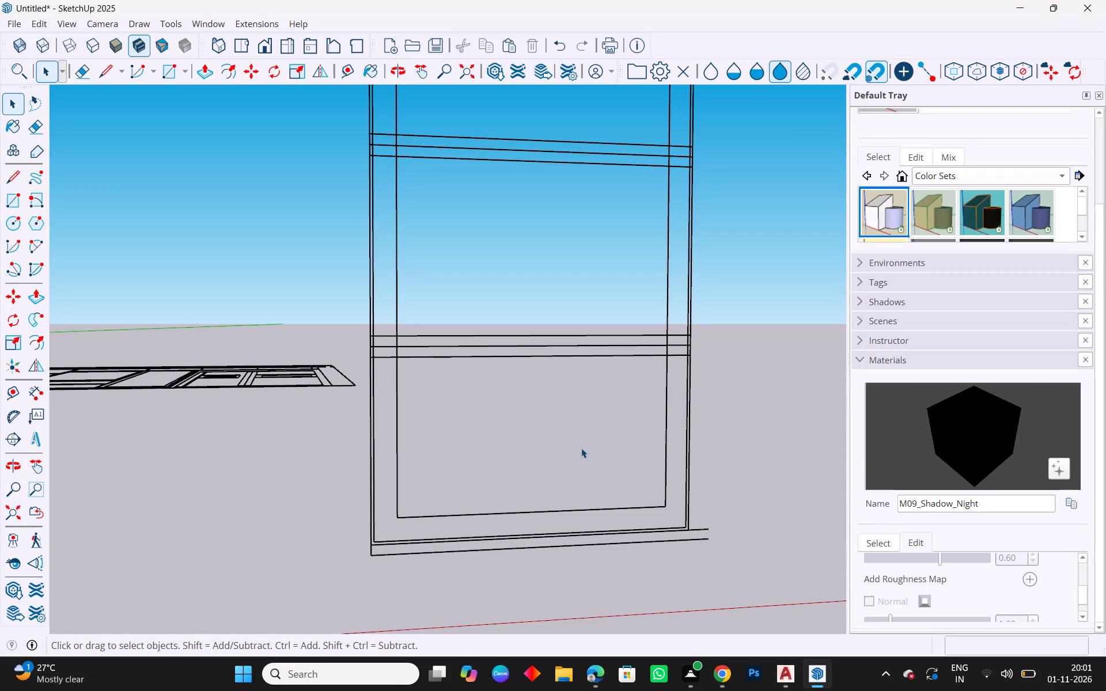
Delete the stray lines extending beyond the bottom edge of the narrow three-compartment cabinet, including the short stub below its lower corner.
scroll(510, 500, down, 4)
middle_drag(675, 474, 665, 480)
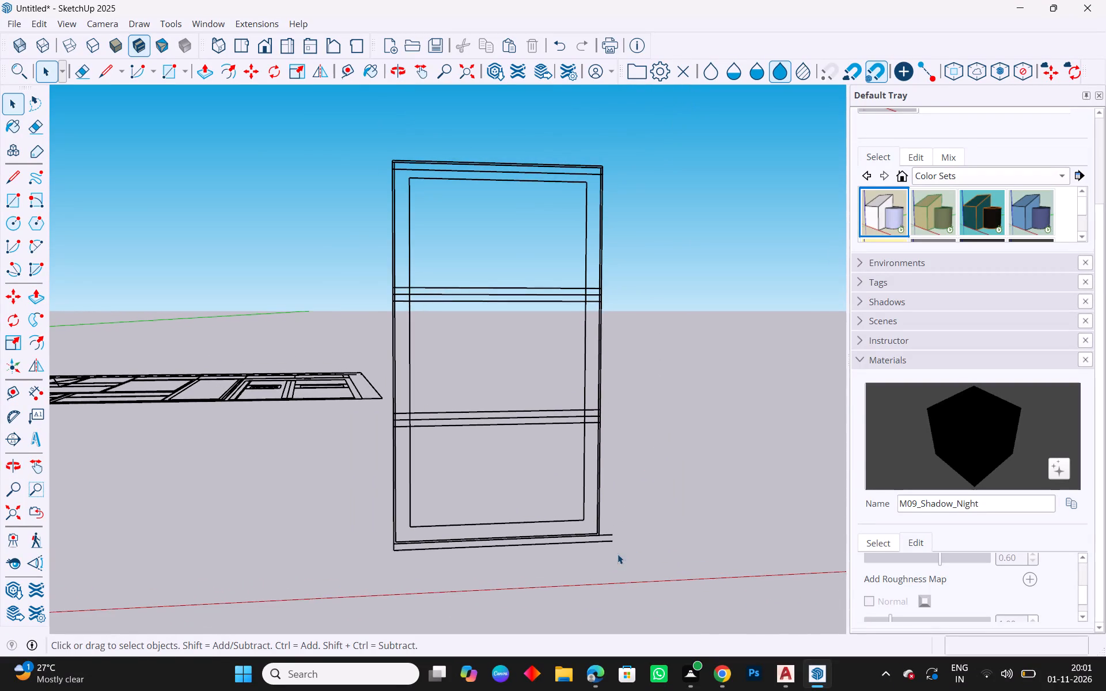
scroll(618, 554, up, 4)
drag(613, 552, 607, 500)
key(Delete)
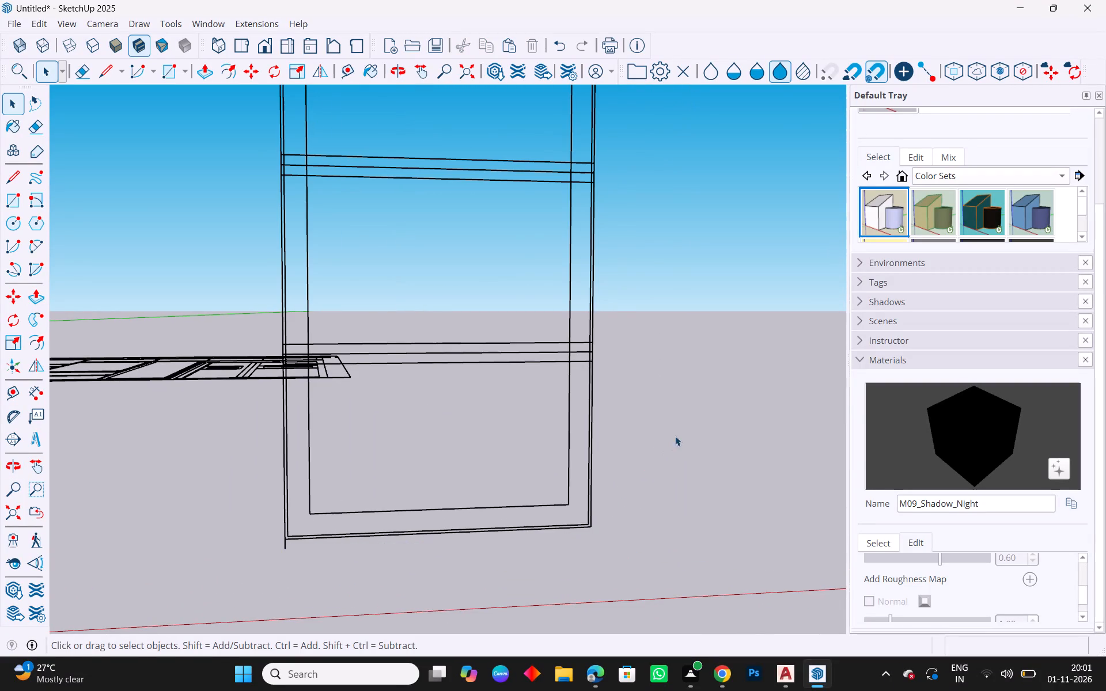
scroll(679, 433, down, 3)
scroll(437, 503, up, 9)
drag(462, 506, 434, 502)
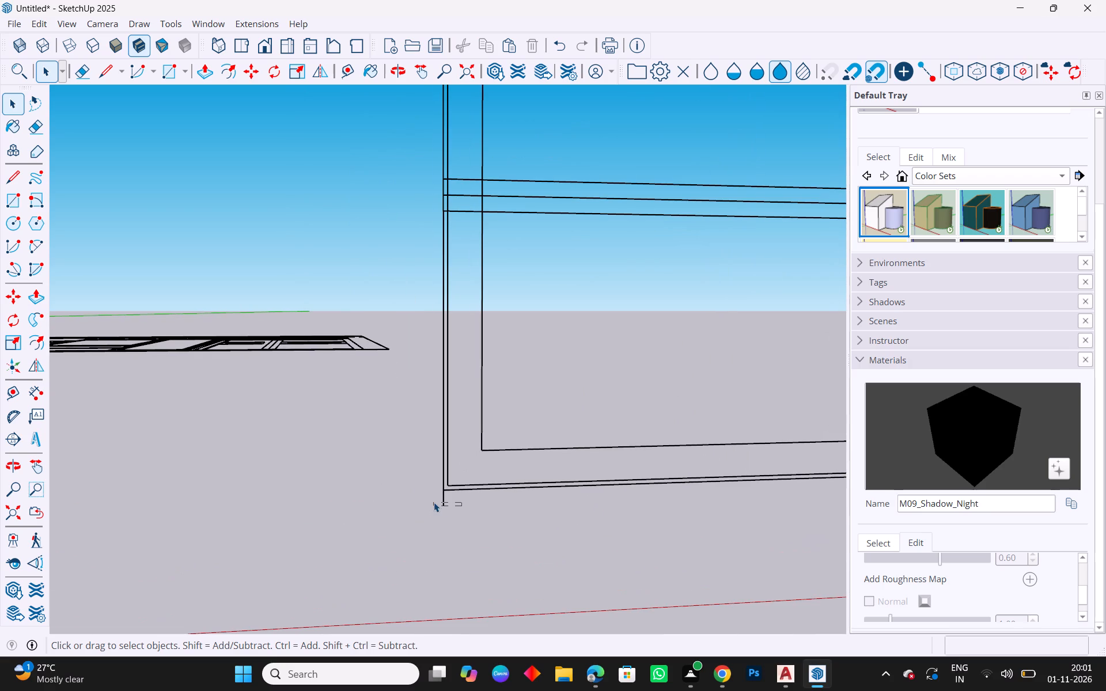
drag(434, 502, 426, 500)
key(Delete)
Draw a rectangle 0.58 m by 1.03 m over the outer outline of the narrow cabinet, between opposite corners.
scroll(421, 502, down, 12)
middle_drag(751, 469, 733, 485)
click(5, 204)
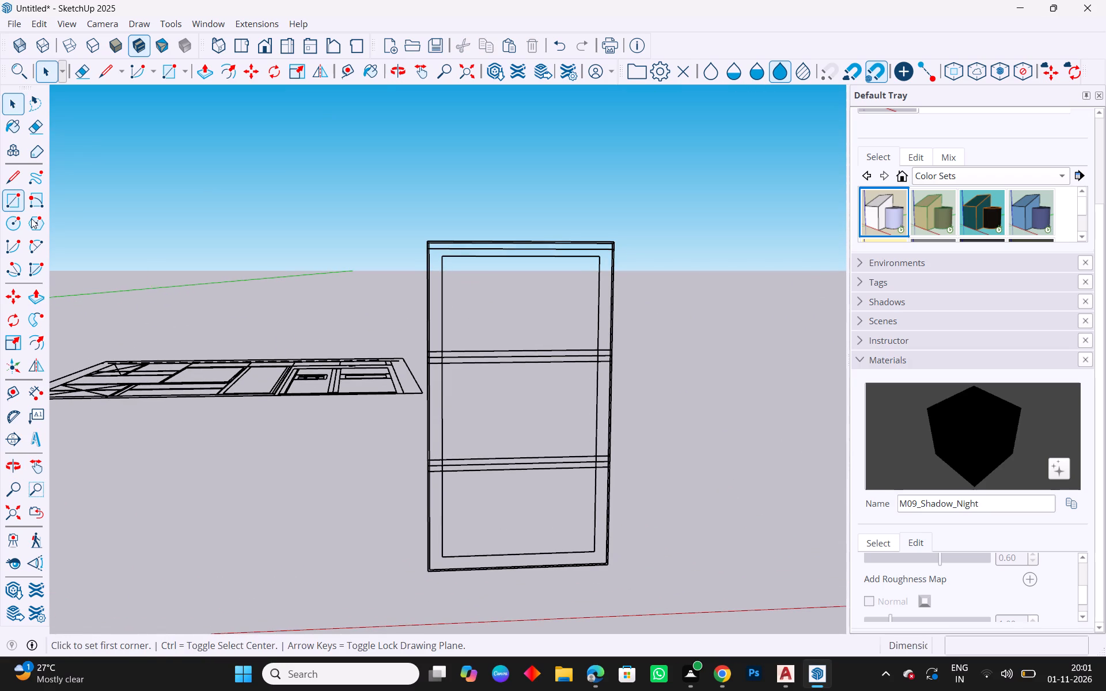
click(427, 575)
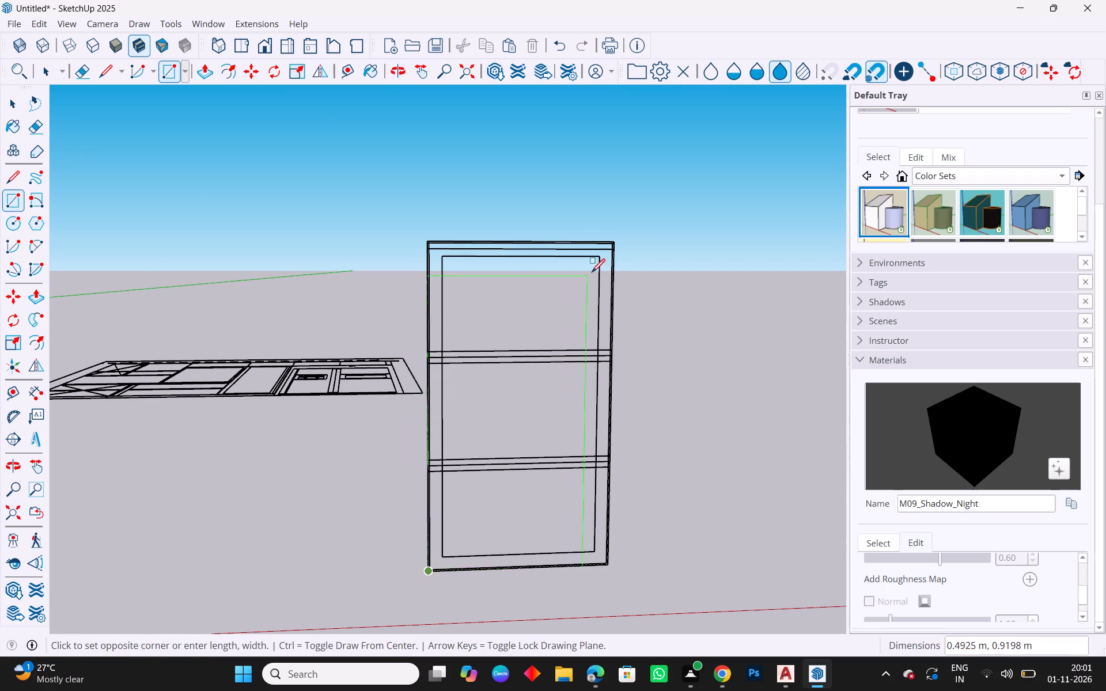
click(616, 240)
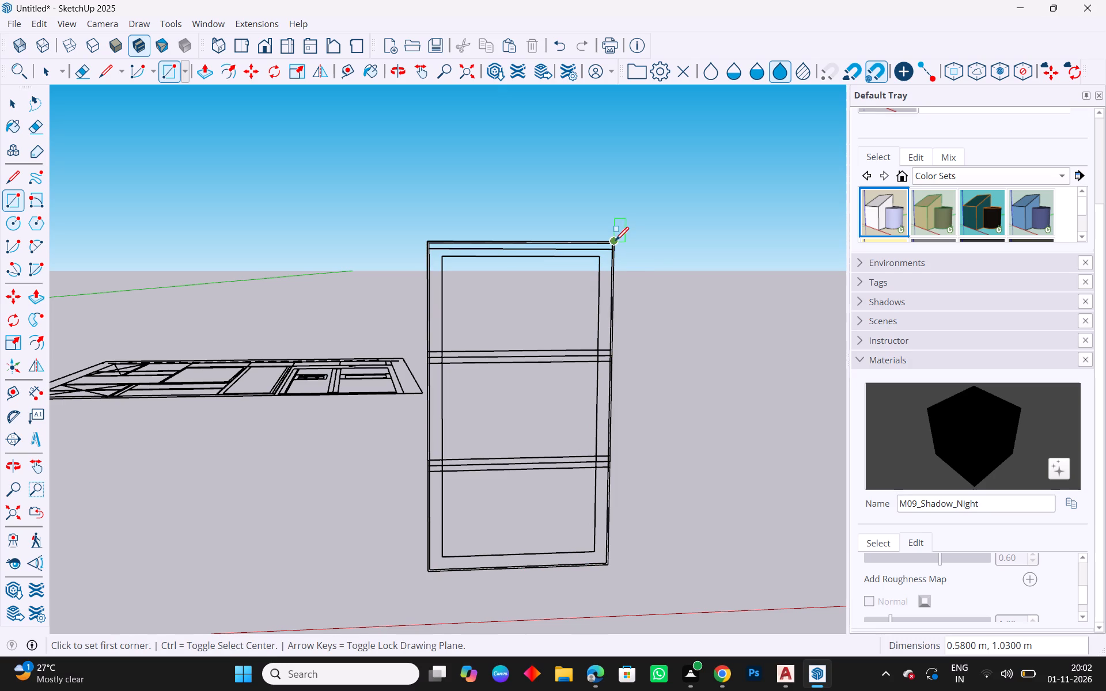
middle_drag(634, 272, 600, 345)
key(Escape)
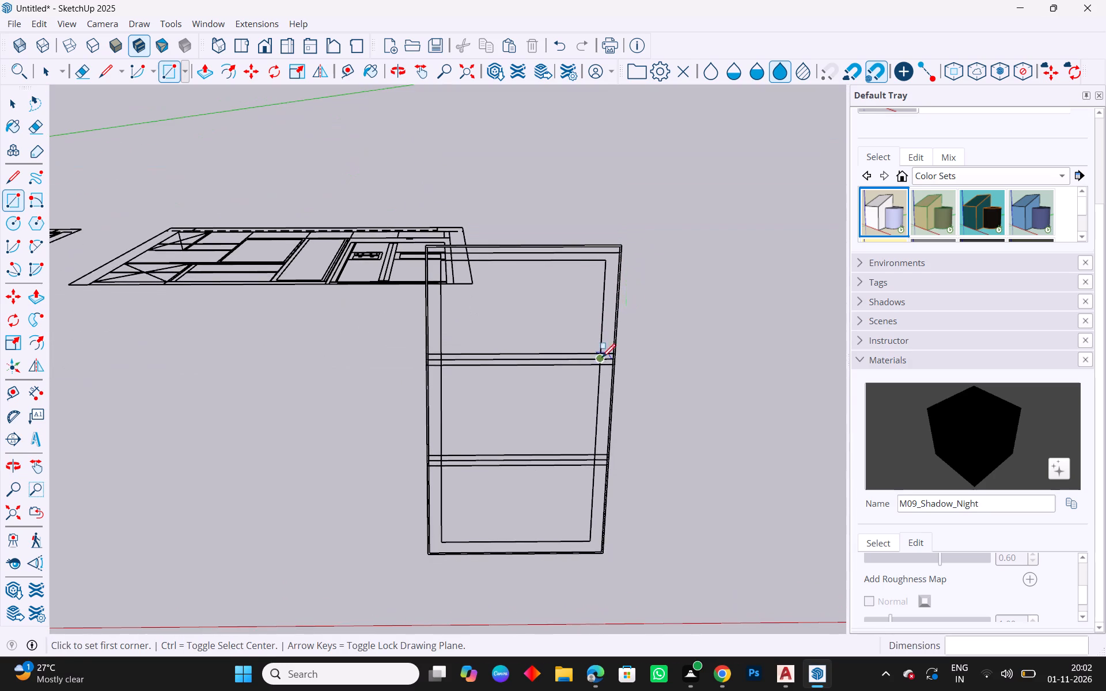
Draw a rectangle 1.02 m high by 0.57 m wide over the narrow cabinet's outline, just inside the outer border.
scroll(608, 367, down, 3)
scroll(527, 332, up, 5)
scroll(407, 196, up, 6)
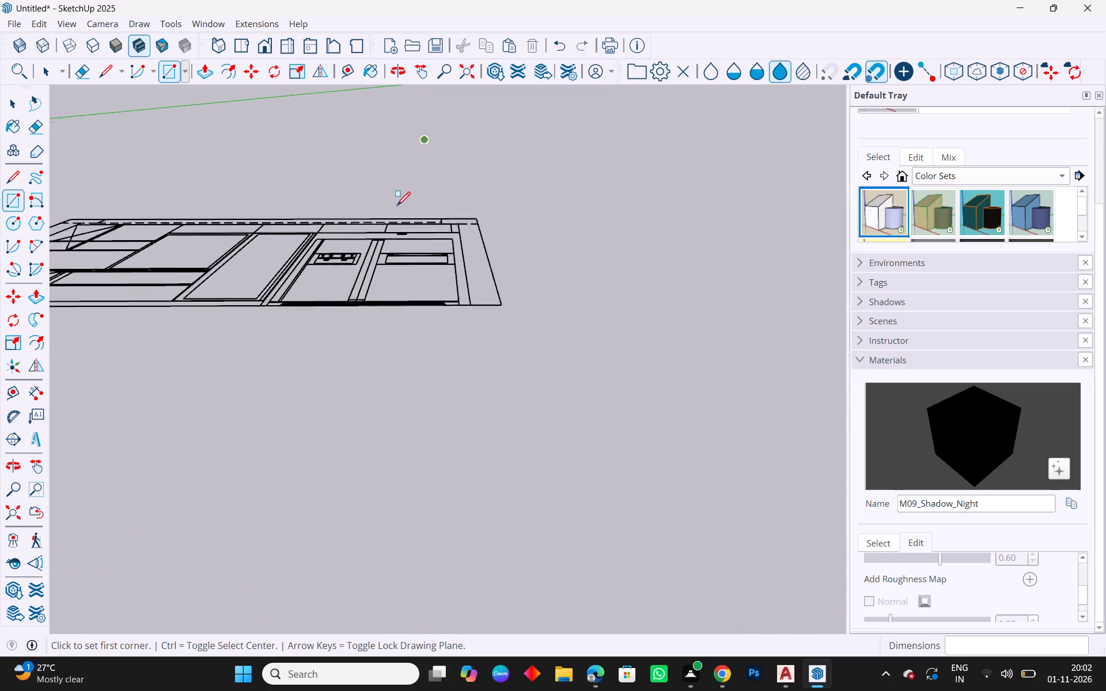
scroll(397, 207, up, 2)
scroll(459, 245, down, 4)
drag(573, 302, 580, 323)
scroll(652, 454, down, 9)
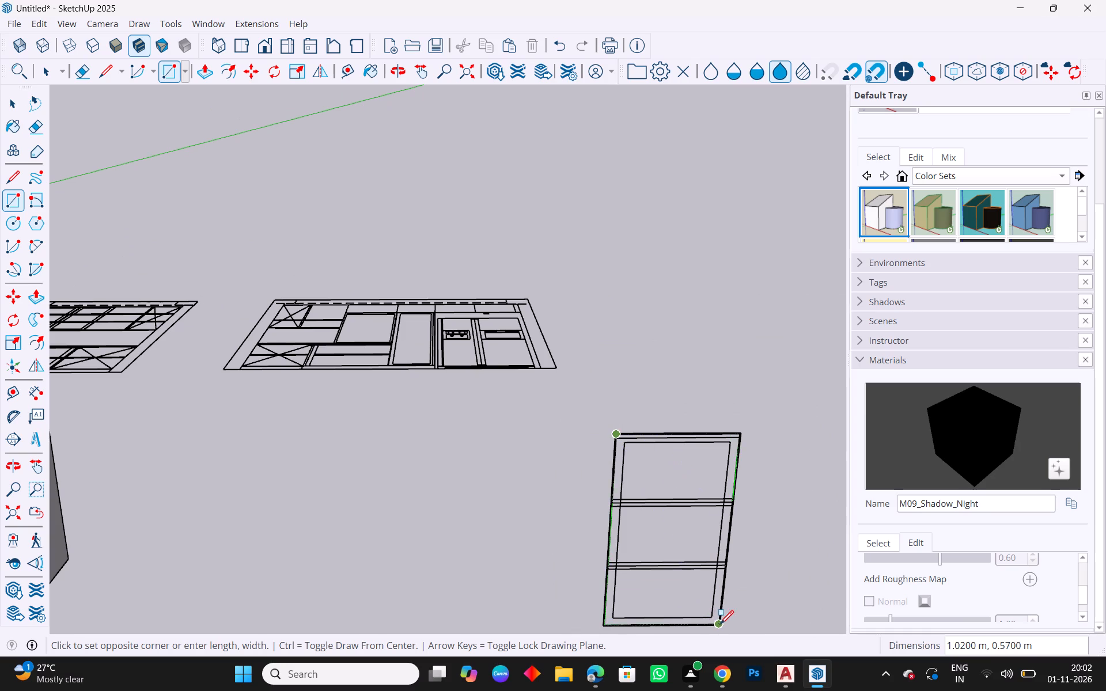
click(722, 627)
key(Escape)
middle_drag(728, 599, 702, 559)
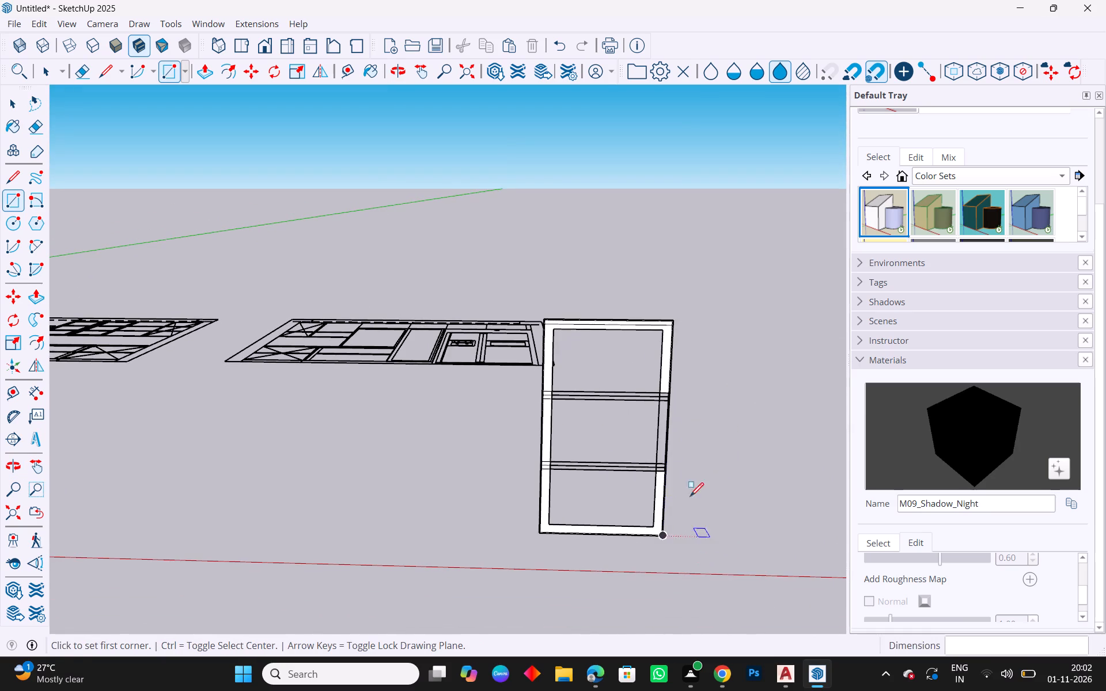
Fill the narrow cabinet's compartments with faces using a 0.374 m by 0.535 m rectangle across the middle compartment and another over its side strip.
scroll(646, 357, up, 4)
middle_drag(613, 442, 619, 416)
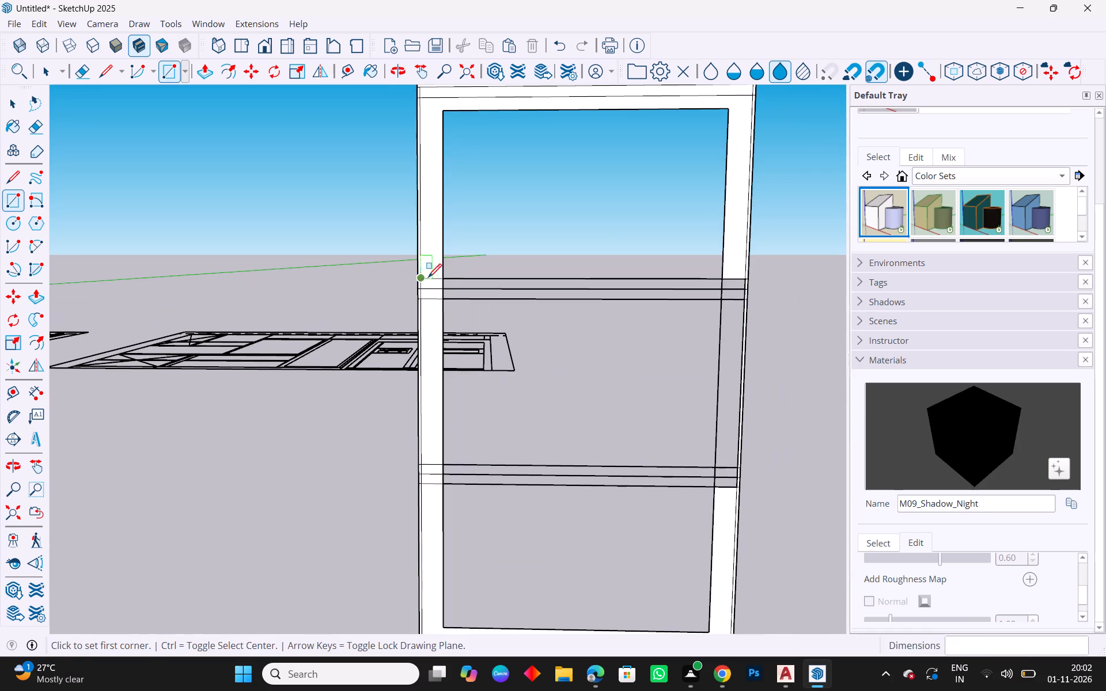
click(443, 279)
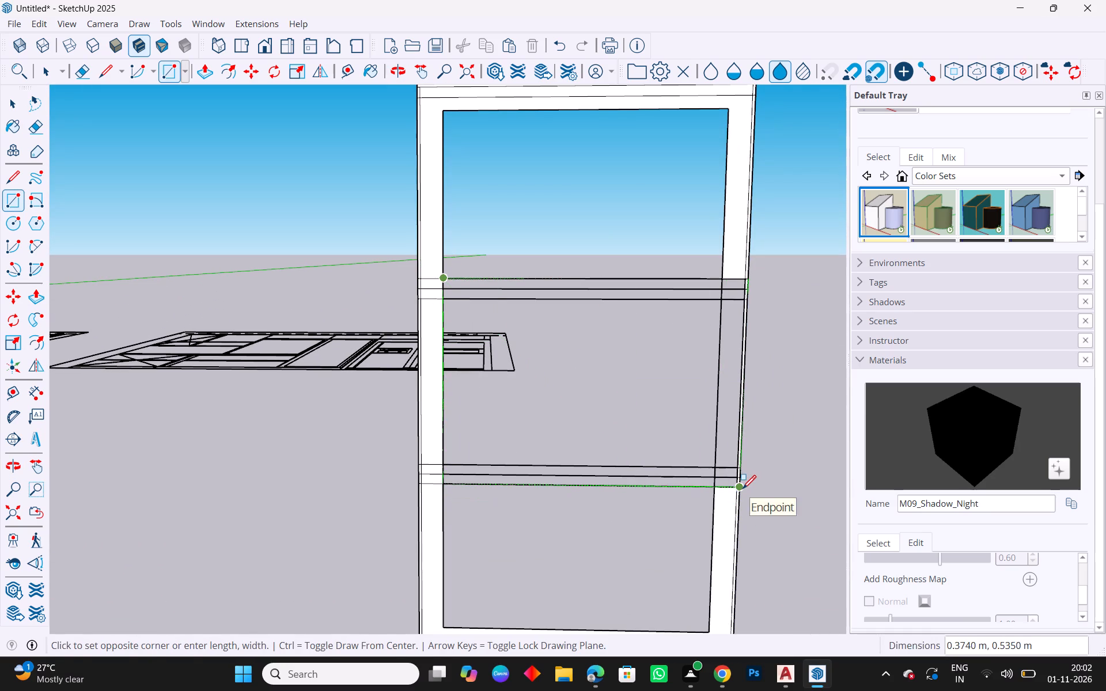
click(741, 490)
key(Escape)
drag(721, 291, 727, 303)
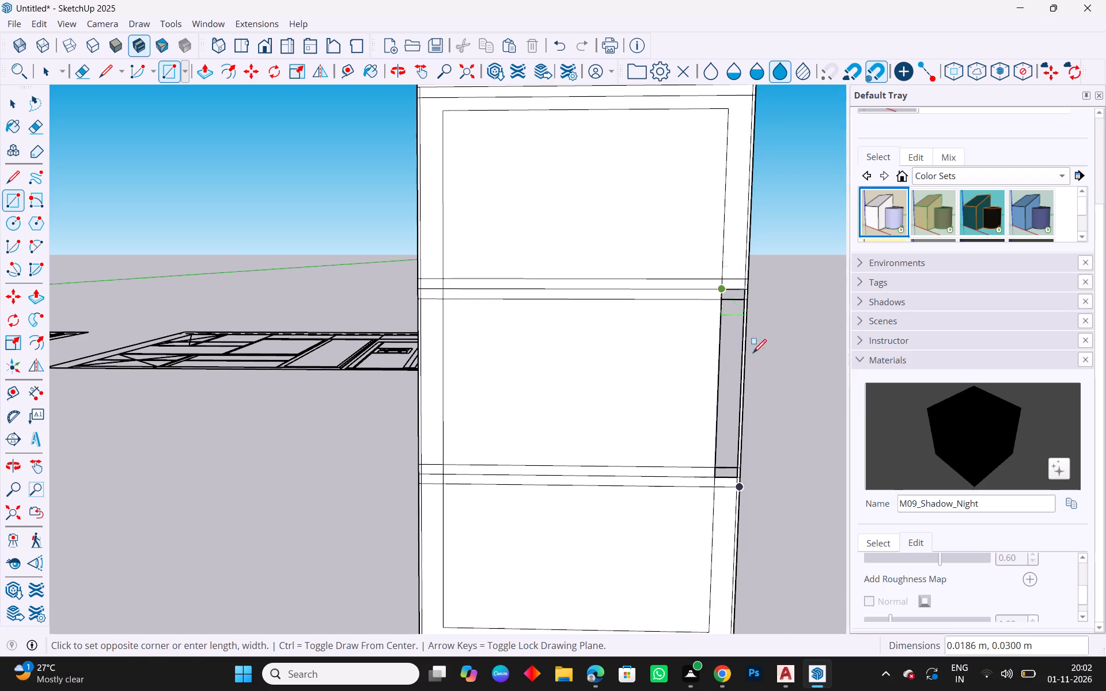
click(738, 481)
key(Escape)
scroll(624, 372, down, 4)
key(Escape)
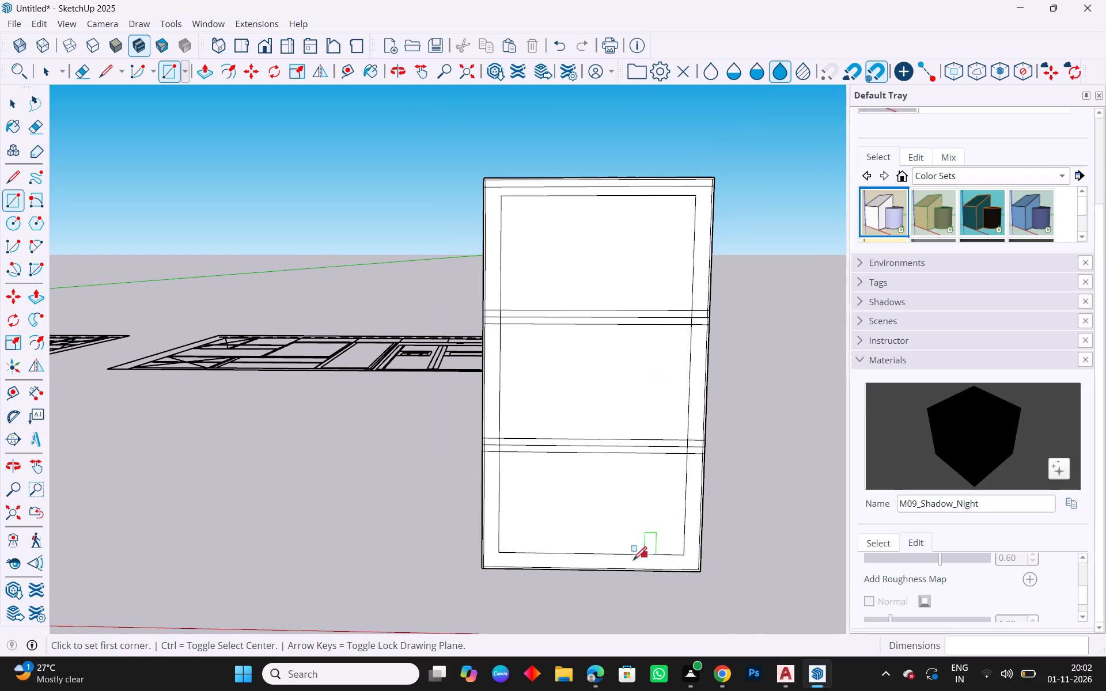
Group the frame face around the narrow cabinet's top compartment and open the group for editing.
key(space)
scroll(487, 442, up, 3)
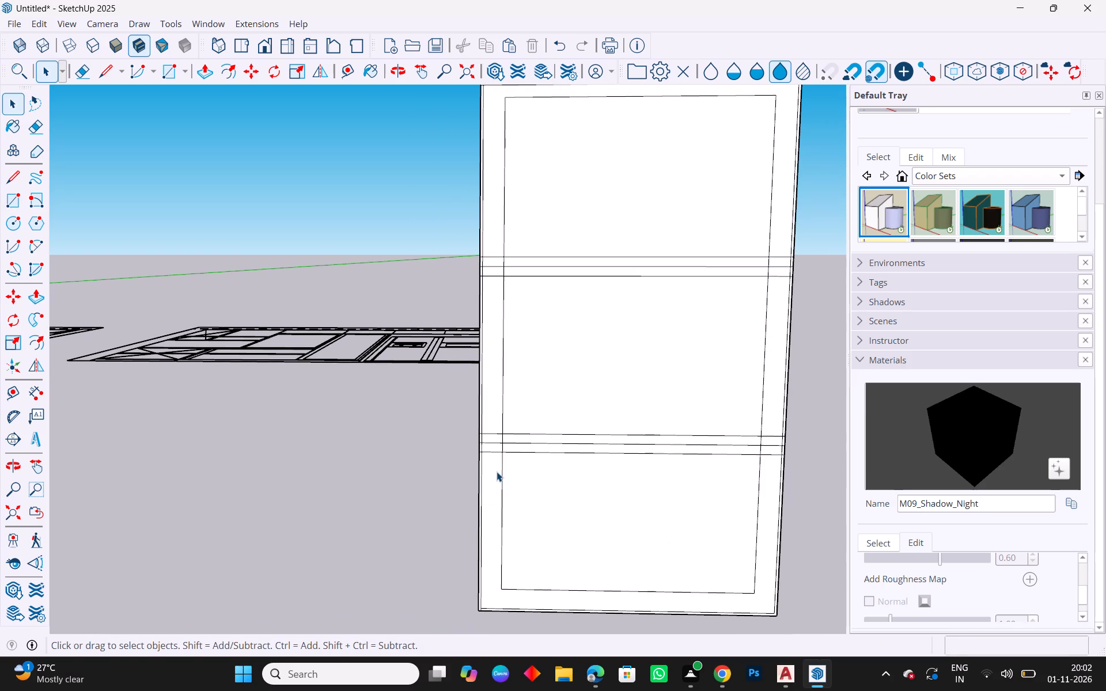
click(494, 401)
right_click(494, 401)
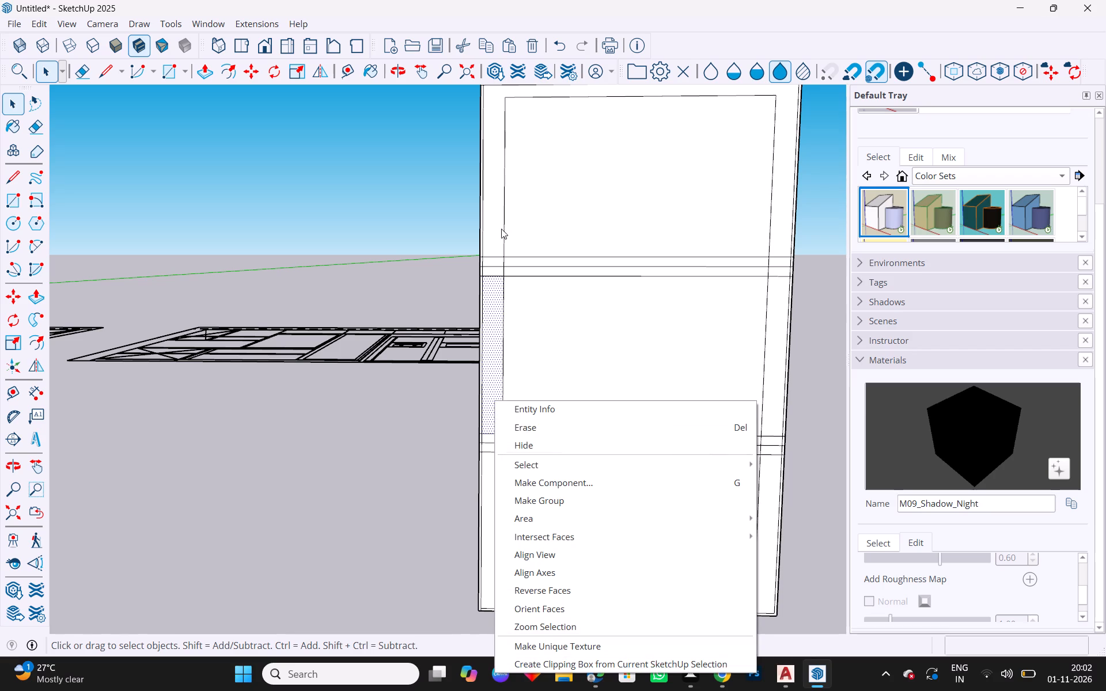
click(491, 193)
scroll(503, 267, down, 1)
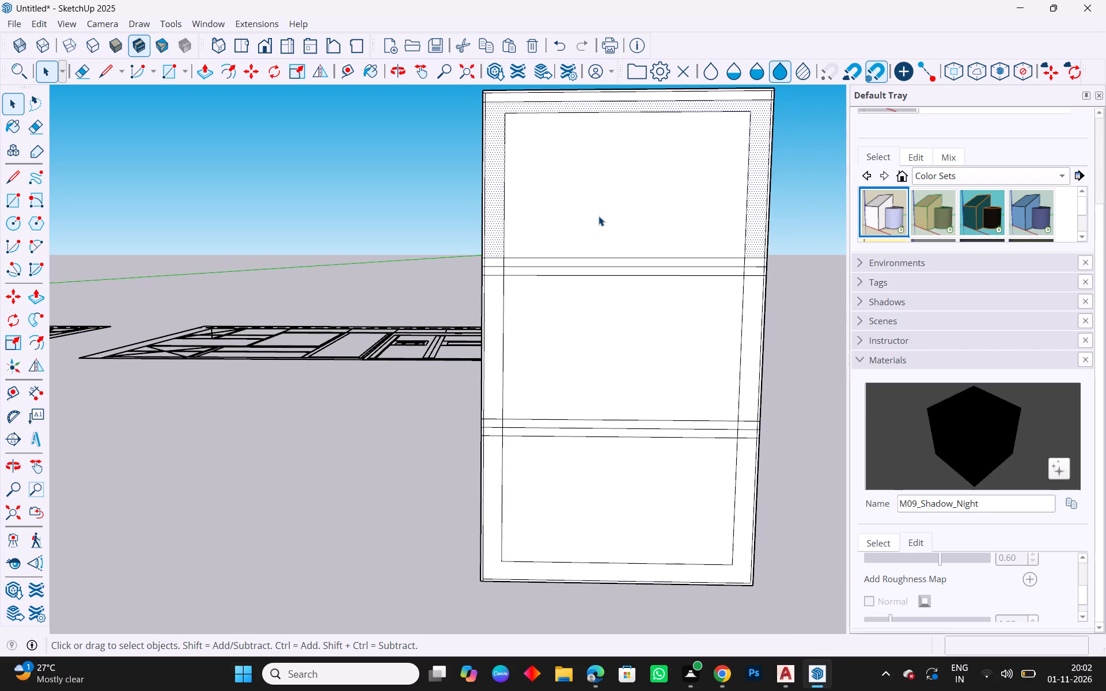
scroll(507, 100, up, 2)
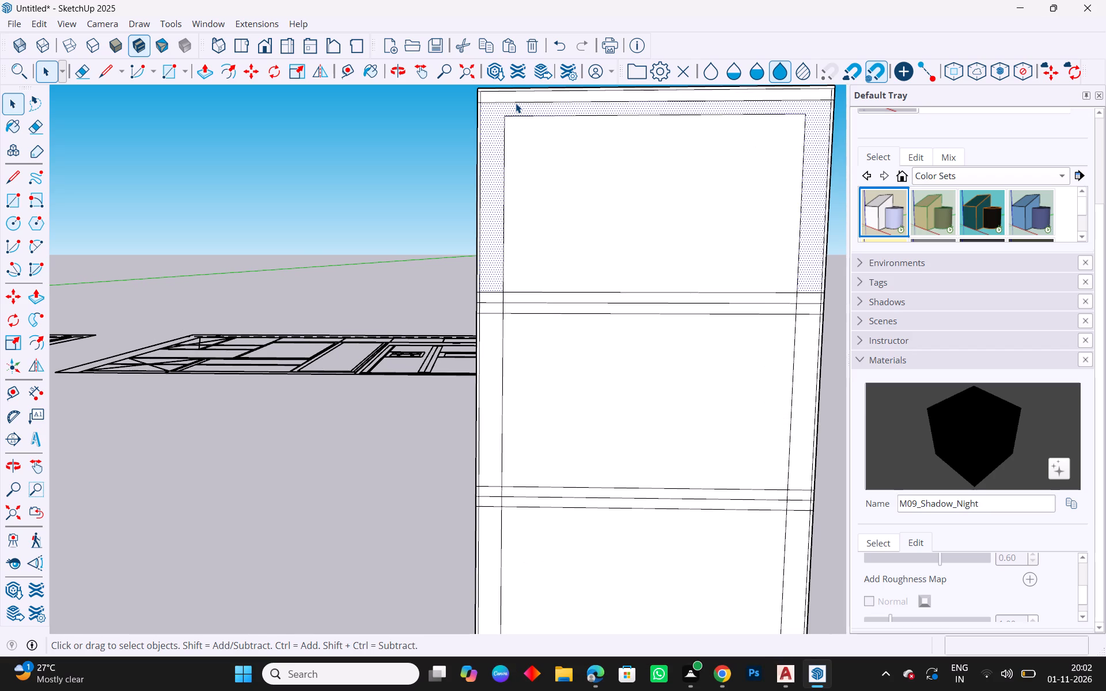
right_click(497, 113)
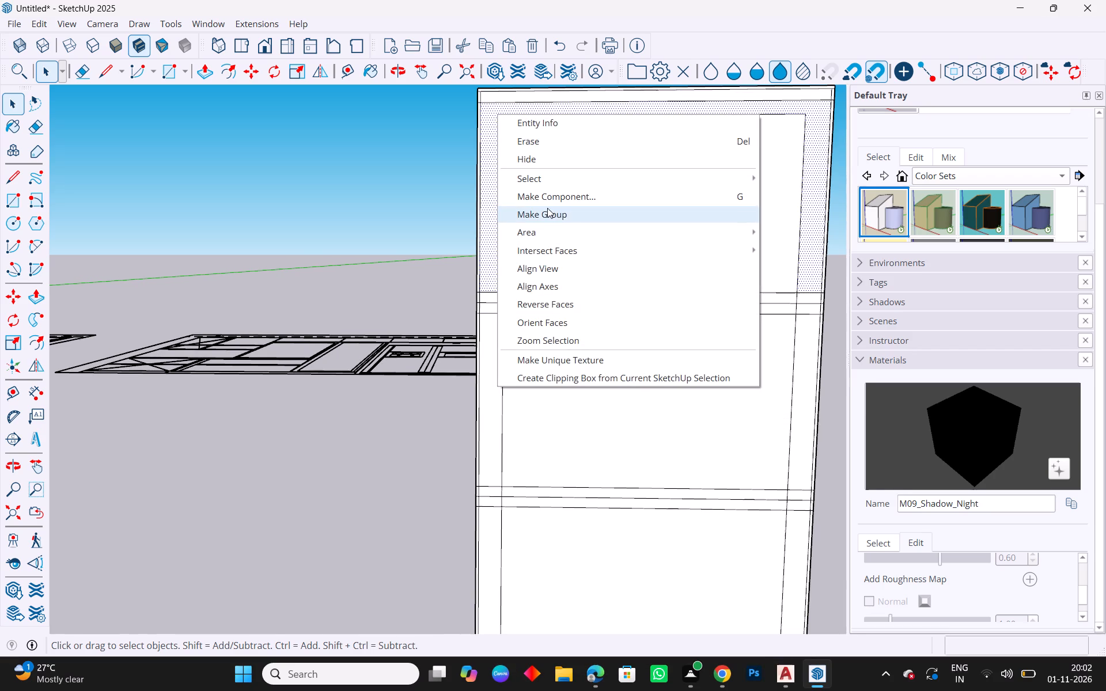
click(545, 215)
double_click(495, 215)
key(p)
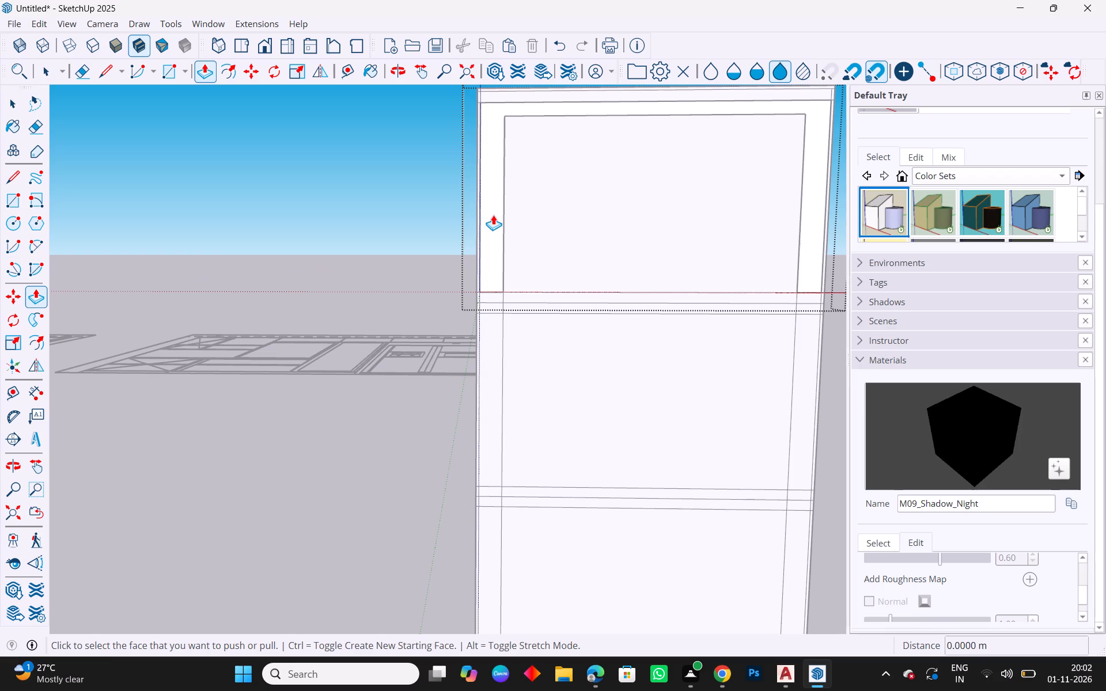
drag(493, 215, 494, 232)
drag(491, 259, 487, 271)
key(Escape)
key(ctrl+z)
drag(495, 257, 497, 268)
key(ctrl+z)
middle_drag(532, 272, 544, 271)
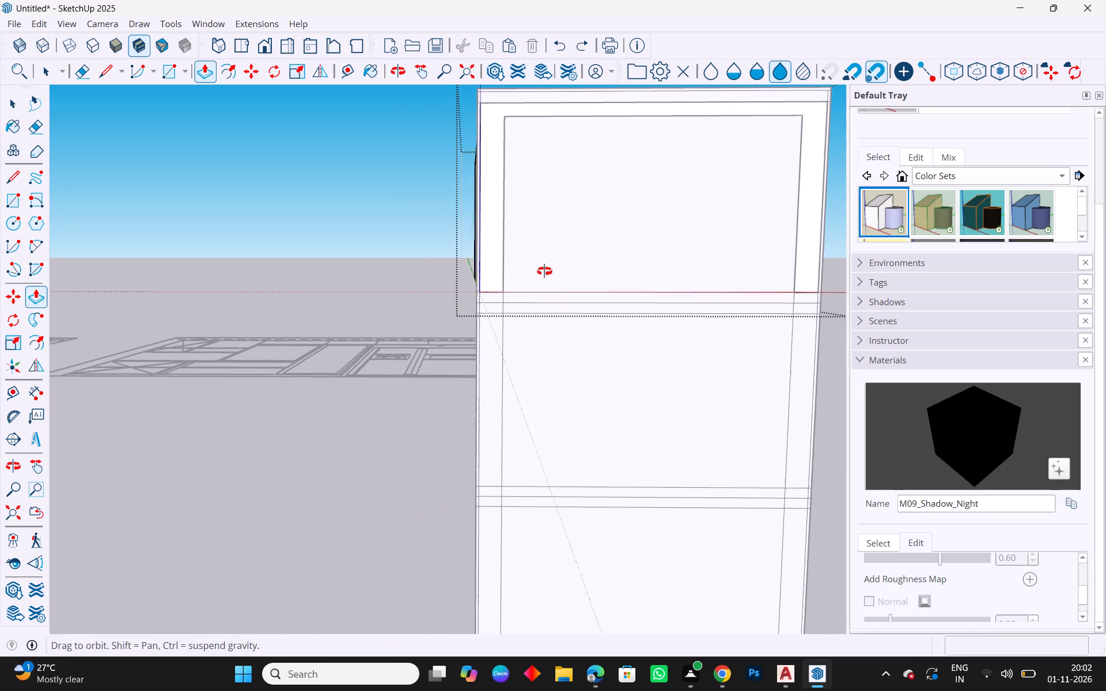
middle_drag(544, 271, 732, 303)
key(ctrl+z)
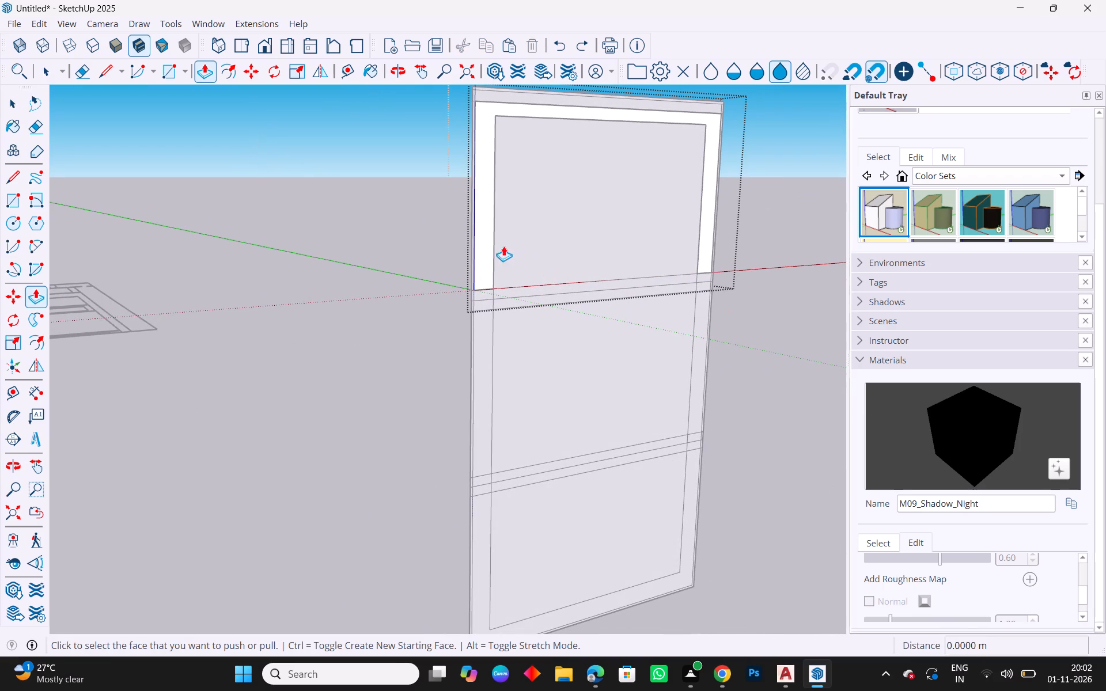
Extrude the top compartment's frame face outward 600 mm and leave the group.
drag(491, 246, 524, 265)
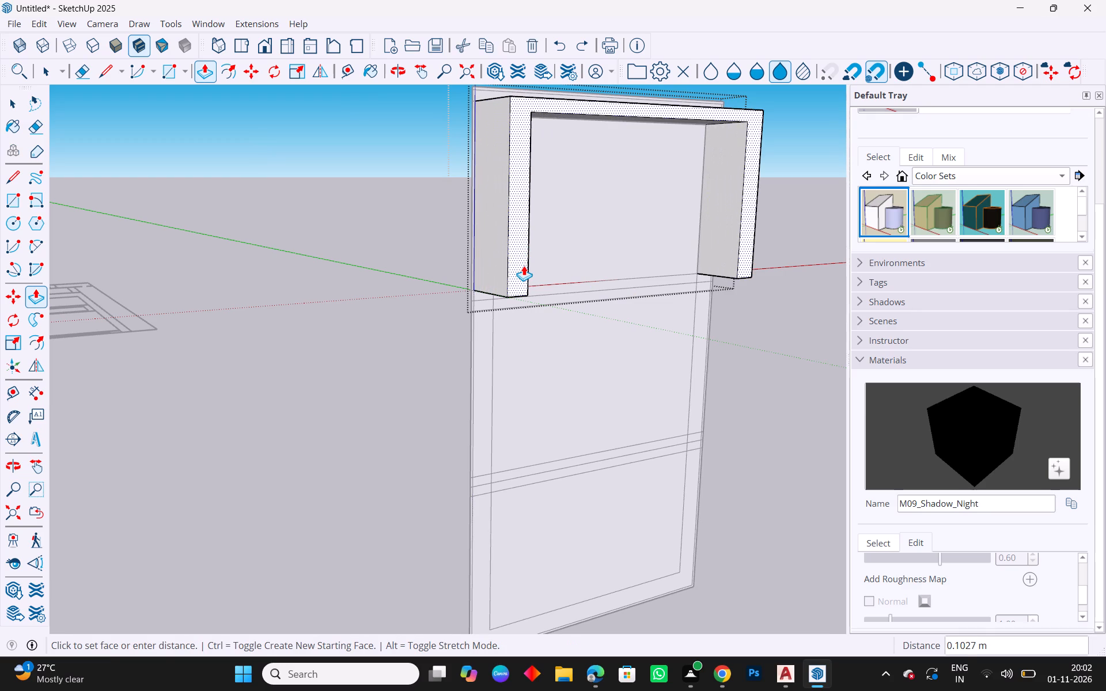
drag(524, 265, 524, 266)
text(60)
key(0)
text(mm)
key(Return)
middle_drag(656, 337, 446, 294)
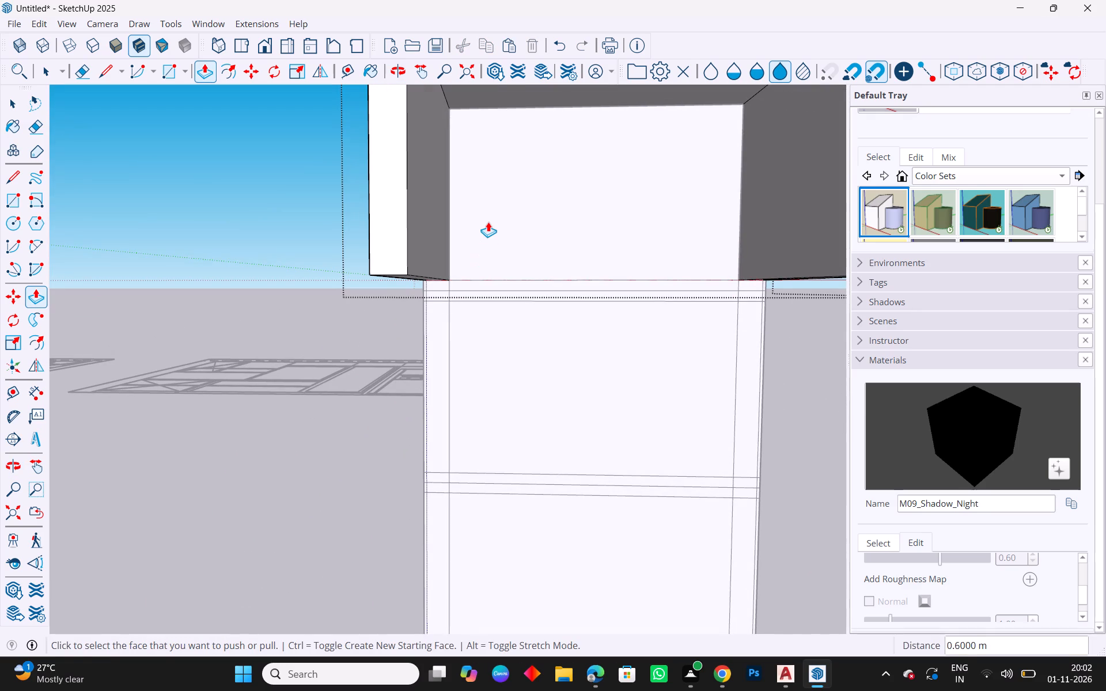
key(Escape)
key(space)
click(498, 230)
key(Escape)
click(777, 402)
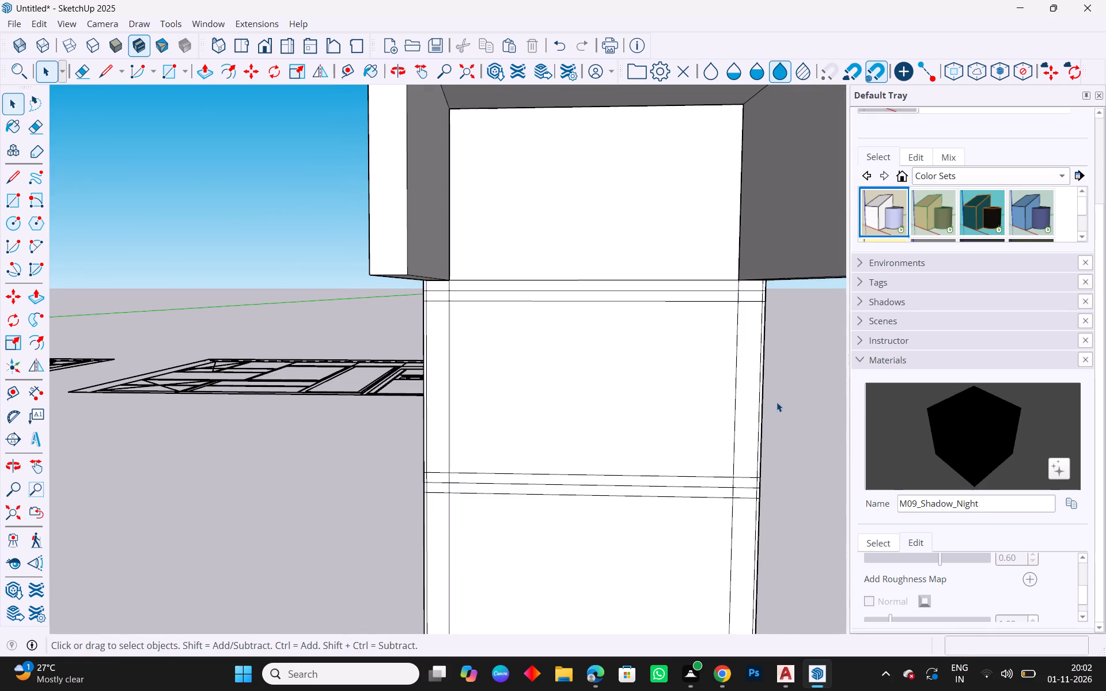
Pull the top compartment's inner panel face 0.6 m forward, flush with the front of the extruded frame.
click(606, 204)
key(p)
click(606, 204)
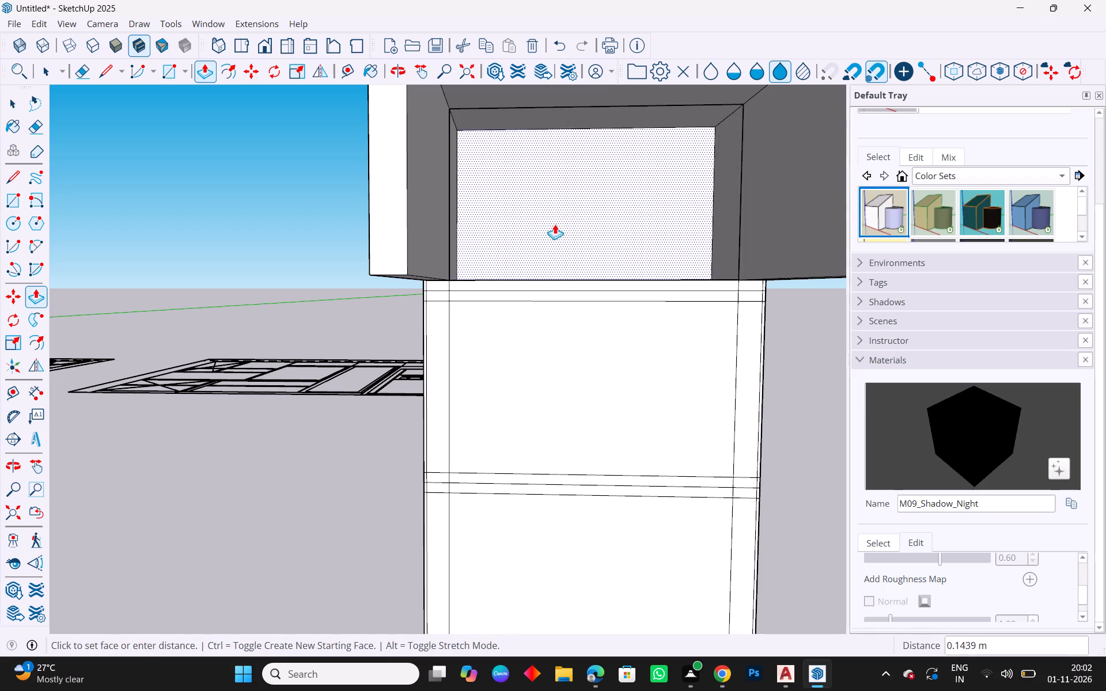
click(404, 271)
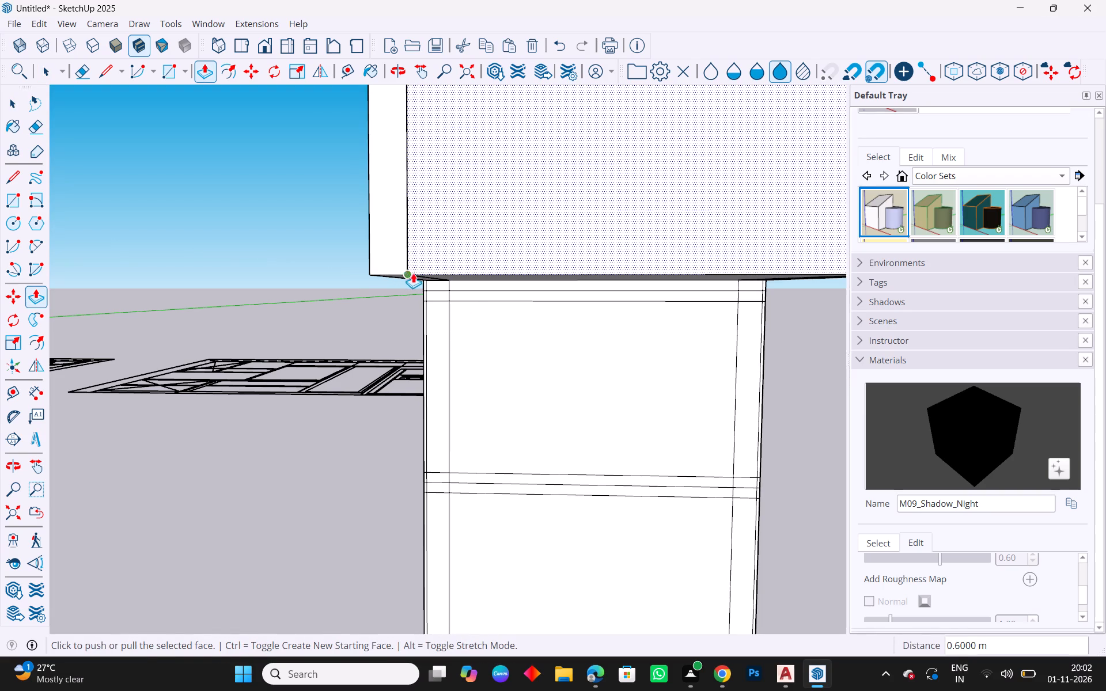
Pull the thin strip along the narrow cabinet's top edge 0.6 m forward, flush with the front of the frame.
scroll(484, 306, down, 7)
middle_drag(715, 414, 724, 407)
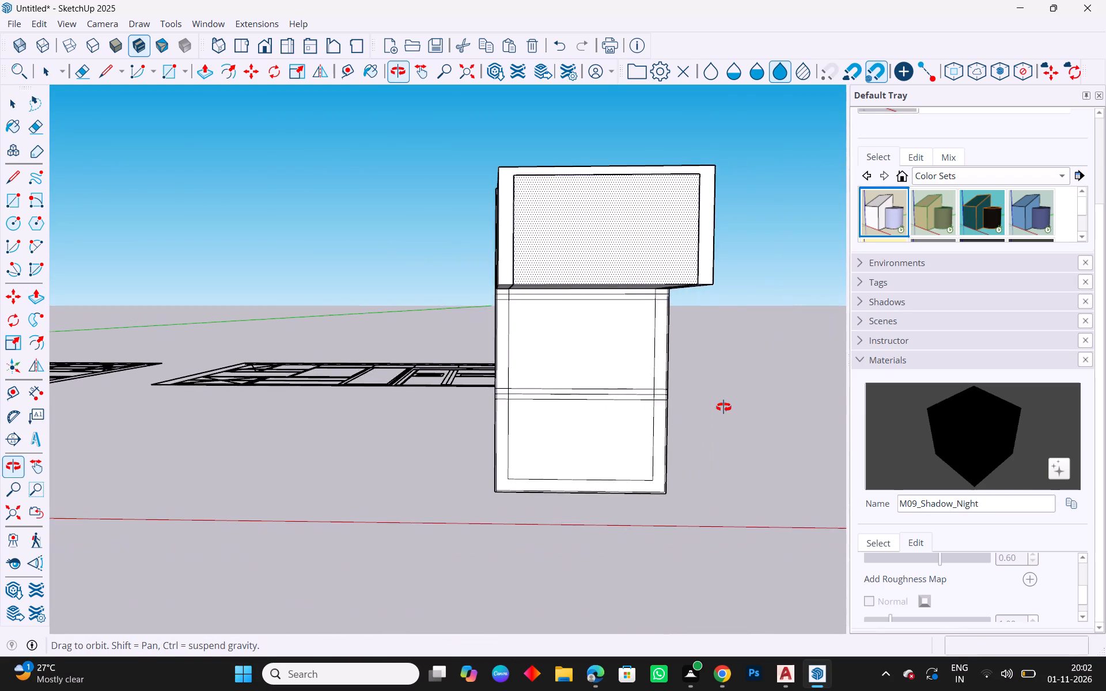
middle_drag(724, 407, 707, 451)
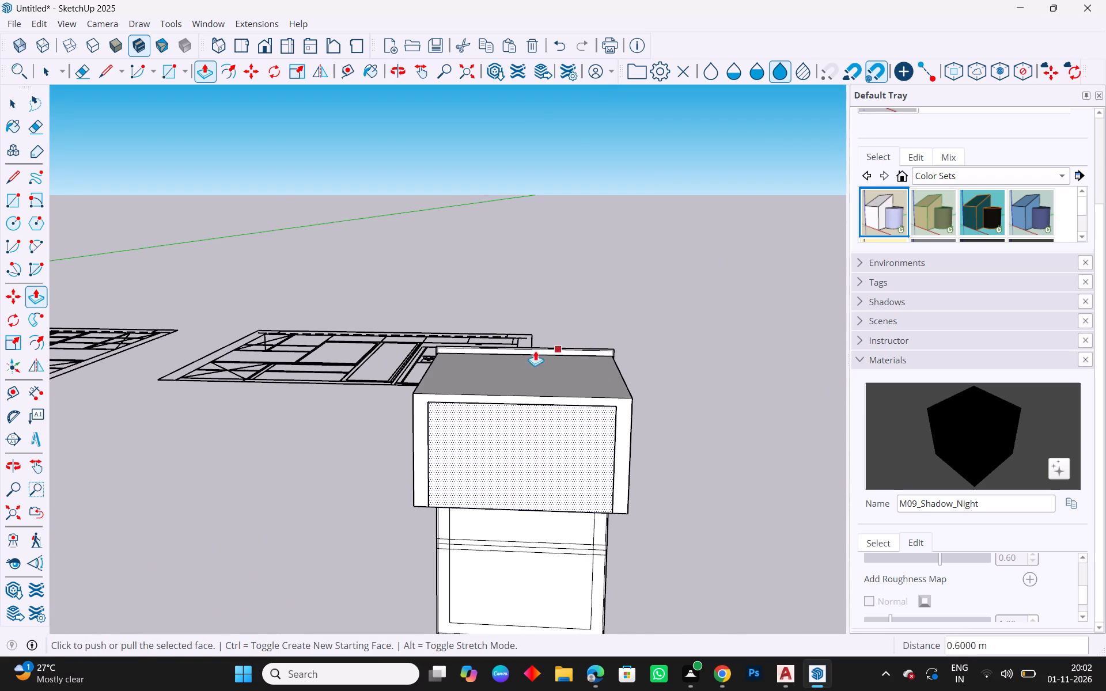
scroll(510, 350, up, 4)
key(Escape)
key(space)
click(498, 351)
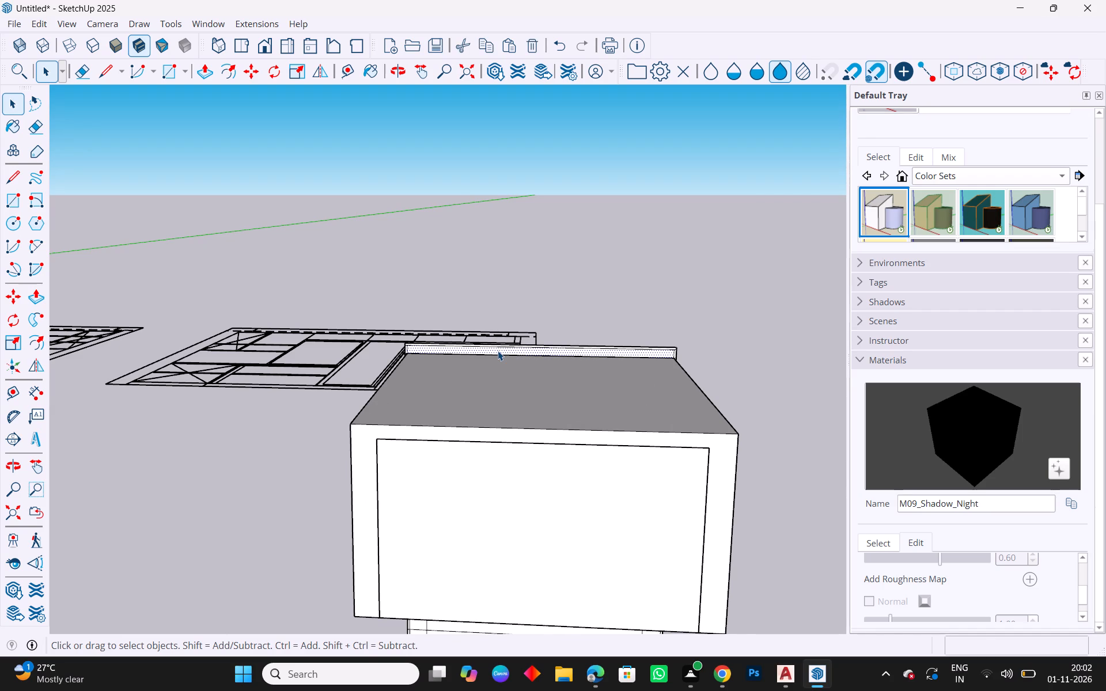
key(p)
click(498, 351)
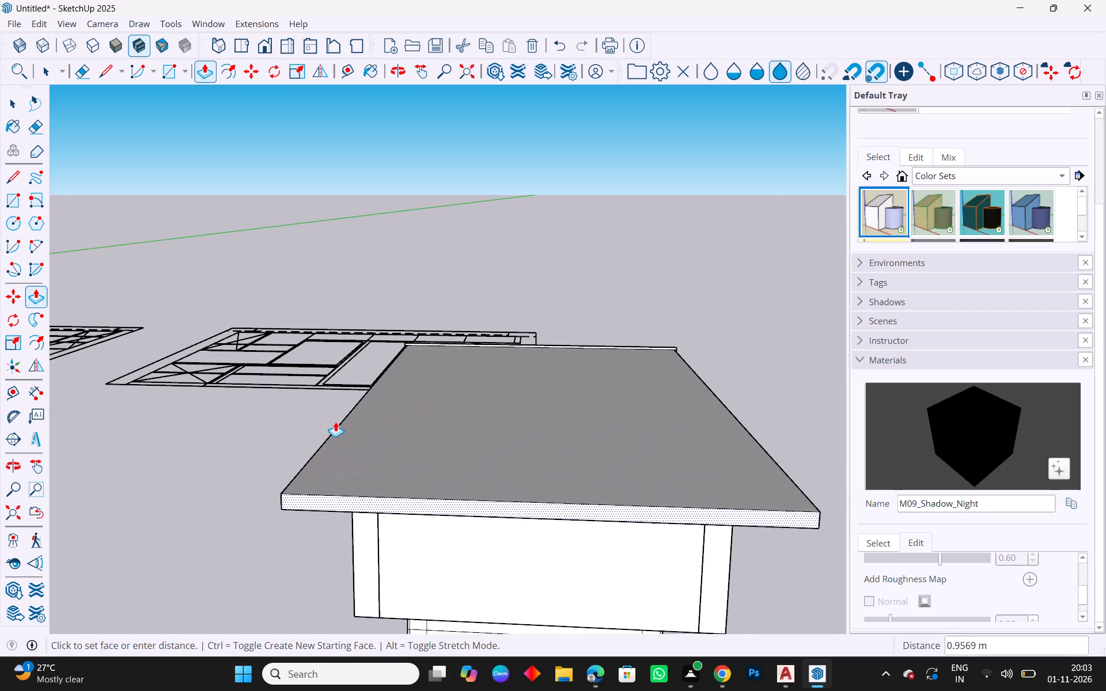
scroll(530, 363, down, 3)
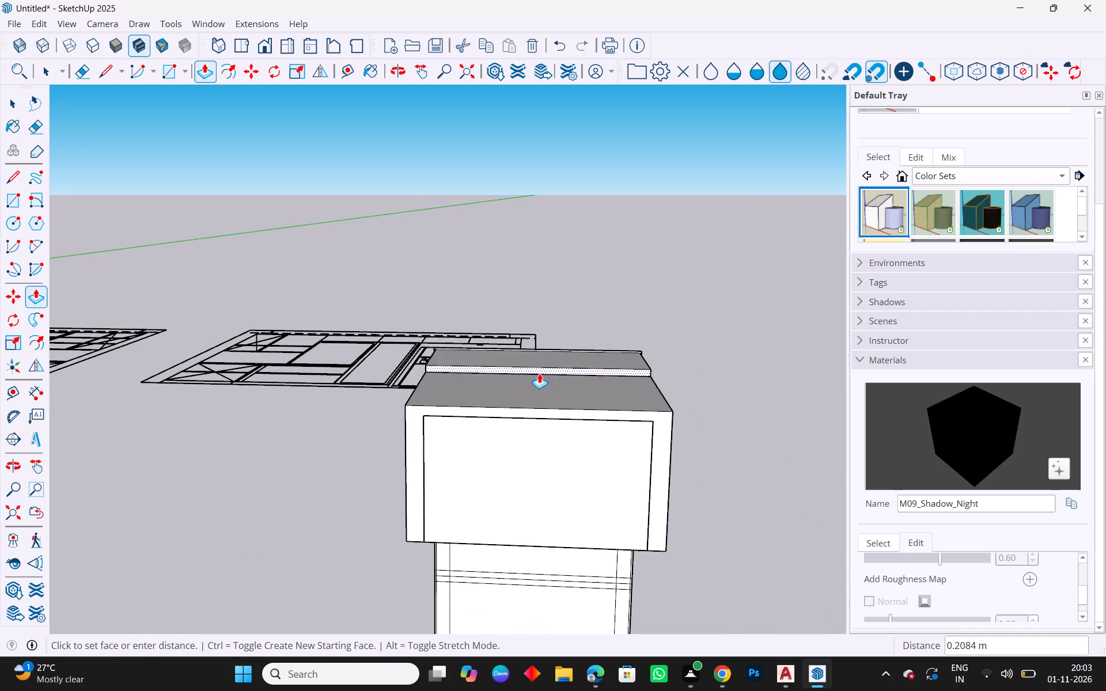
middle_drag(541, 386, 641, 369)
click(482, 393)
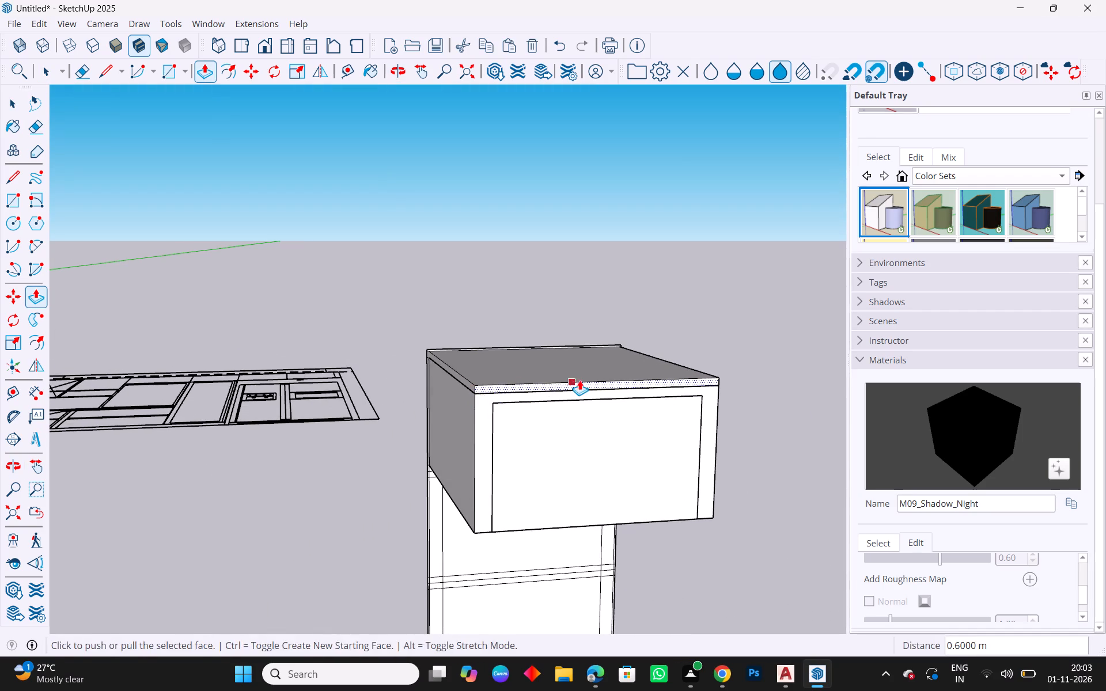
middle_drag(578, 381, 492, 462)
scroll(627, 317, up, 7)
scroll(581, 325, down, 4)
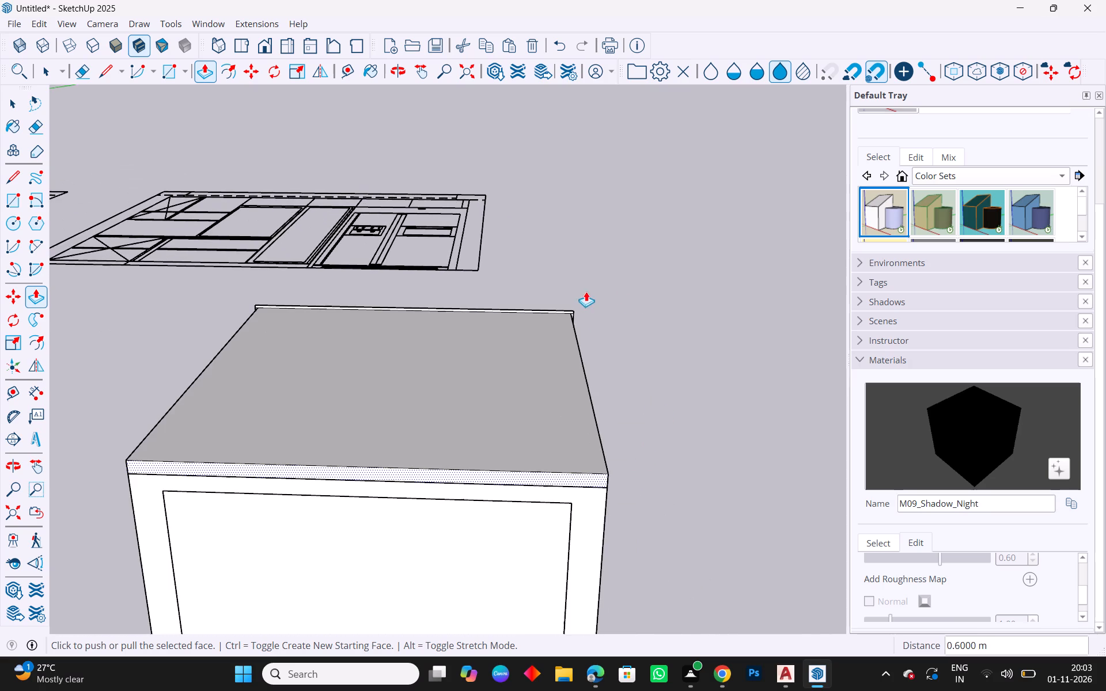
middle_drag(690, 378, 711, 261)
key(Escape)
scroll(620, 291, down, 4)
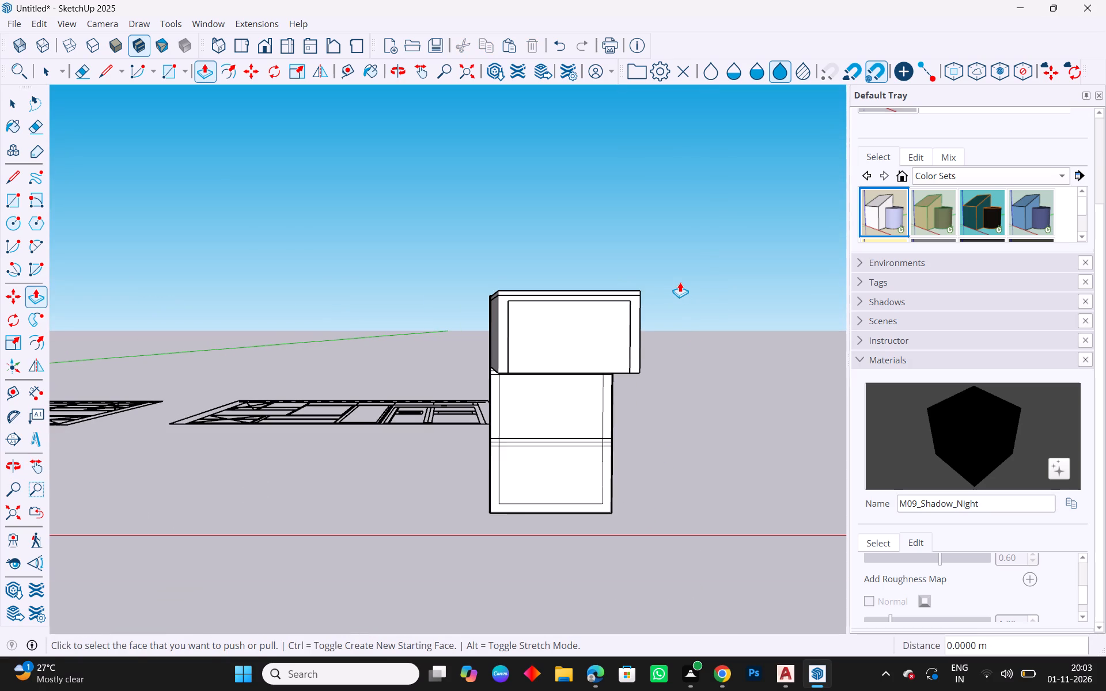
Pull the thin strip directly below the top compartment 0.6 m forward, flush with the front of the extruded frame.
middle_drag(684, 386, 668, 347)
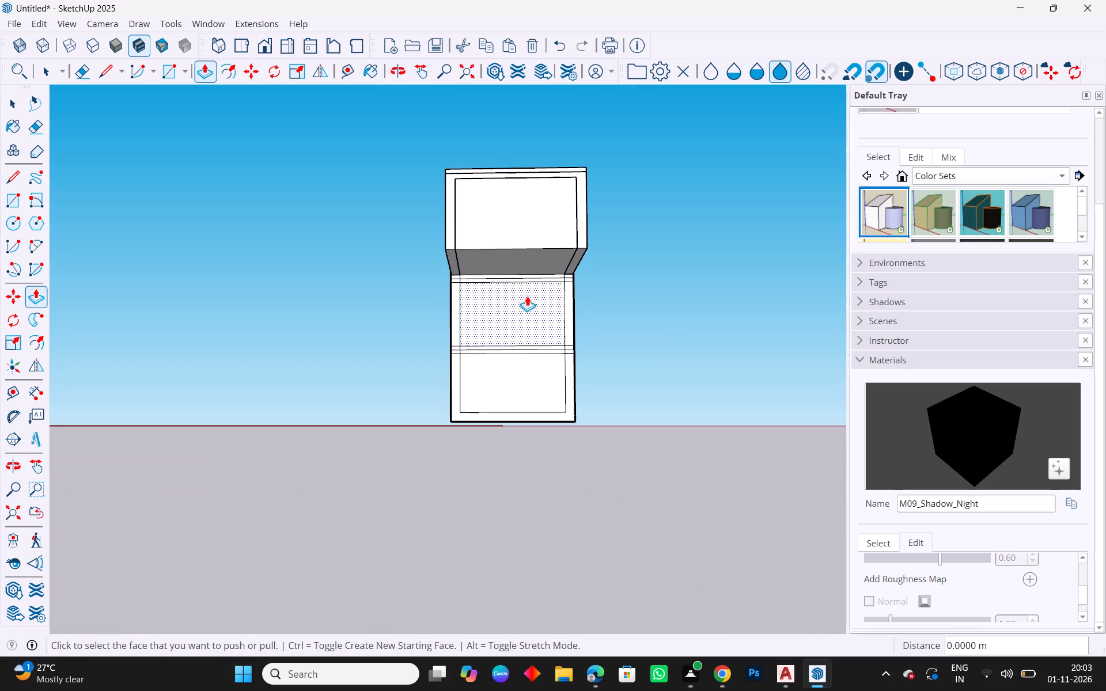
scroll(493, 244, up, 6)
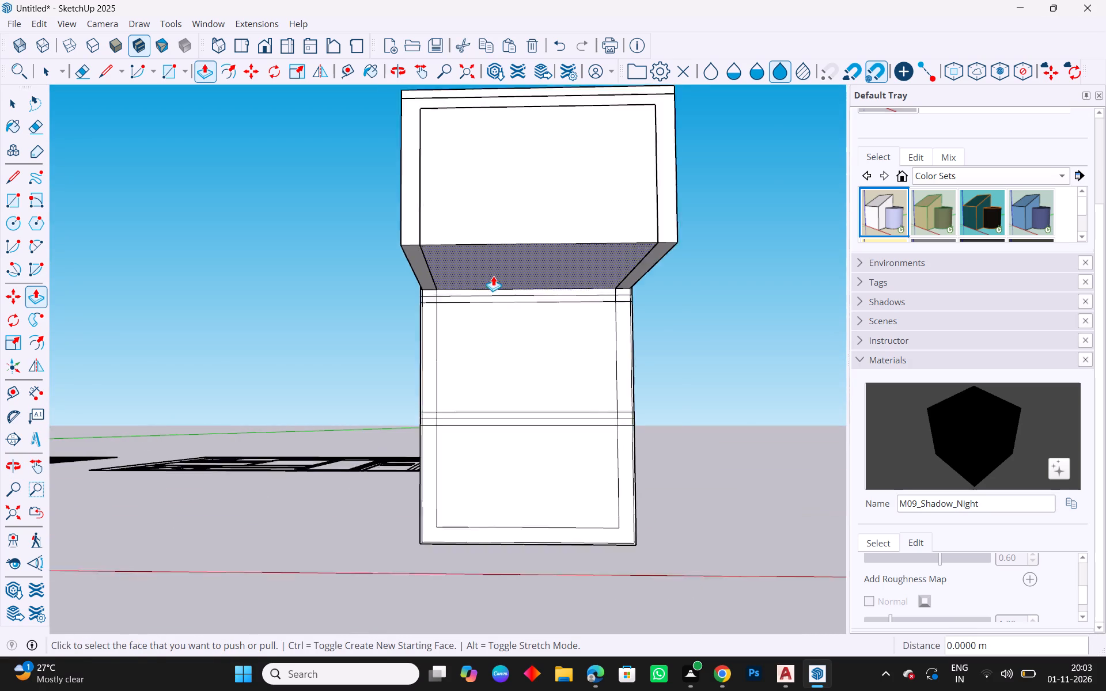
scroll(493, 276, up, 3)
click(520, 297)
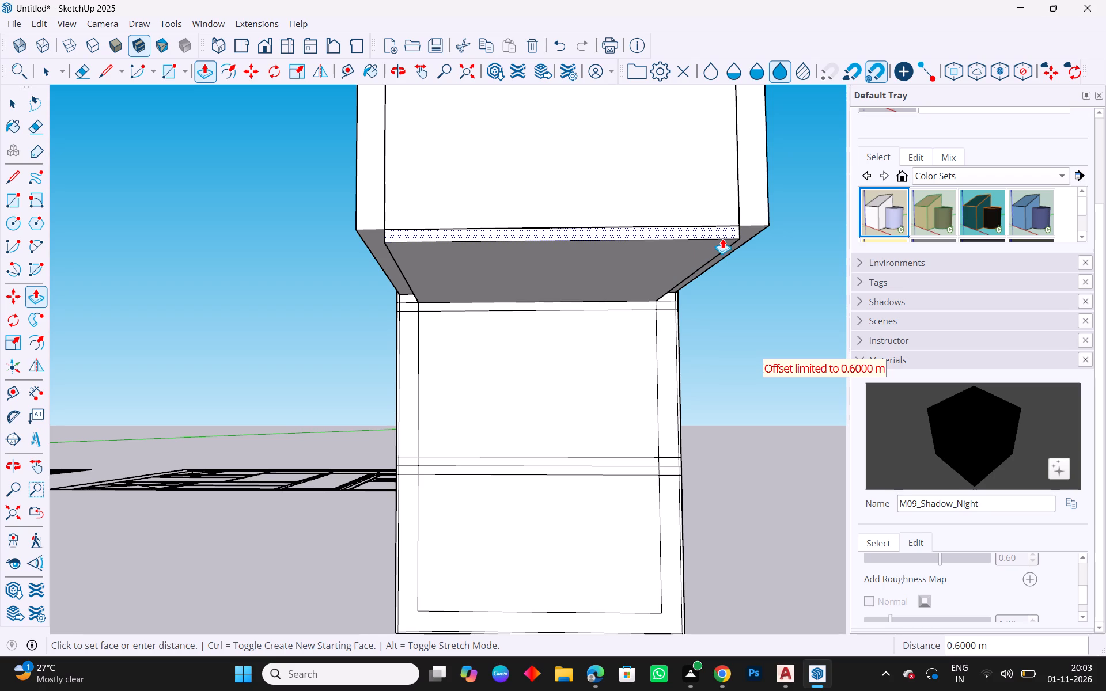
click(722, 238)
Pull the small end pieces on both sides of that strip forward, flush with the front of the top compartment.
click(672, 295)
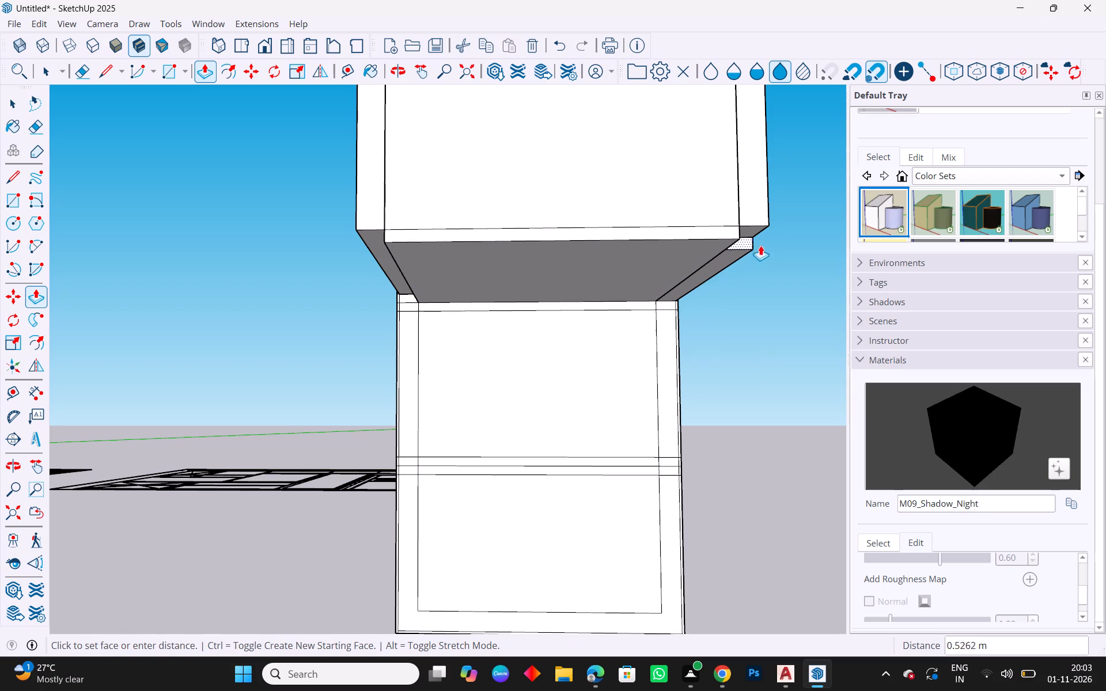
click(764, 229)
click(404, 297)
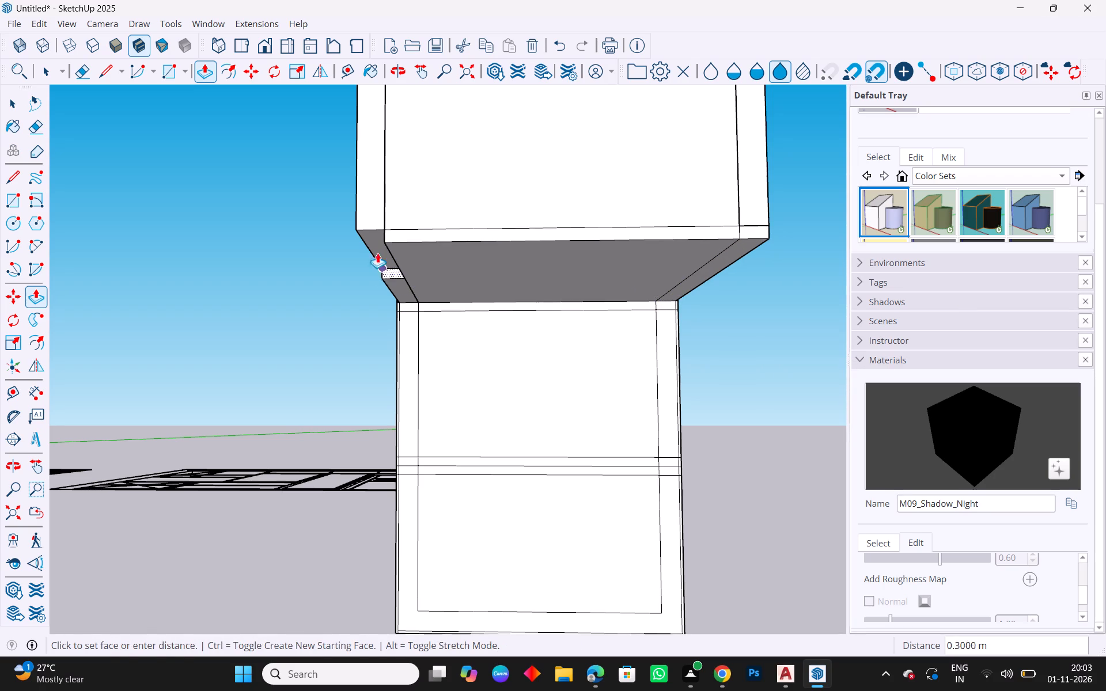
click(376, 248)
click(377, 251)
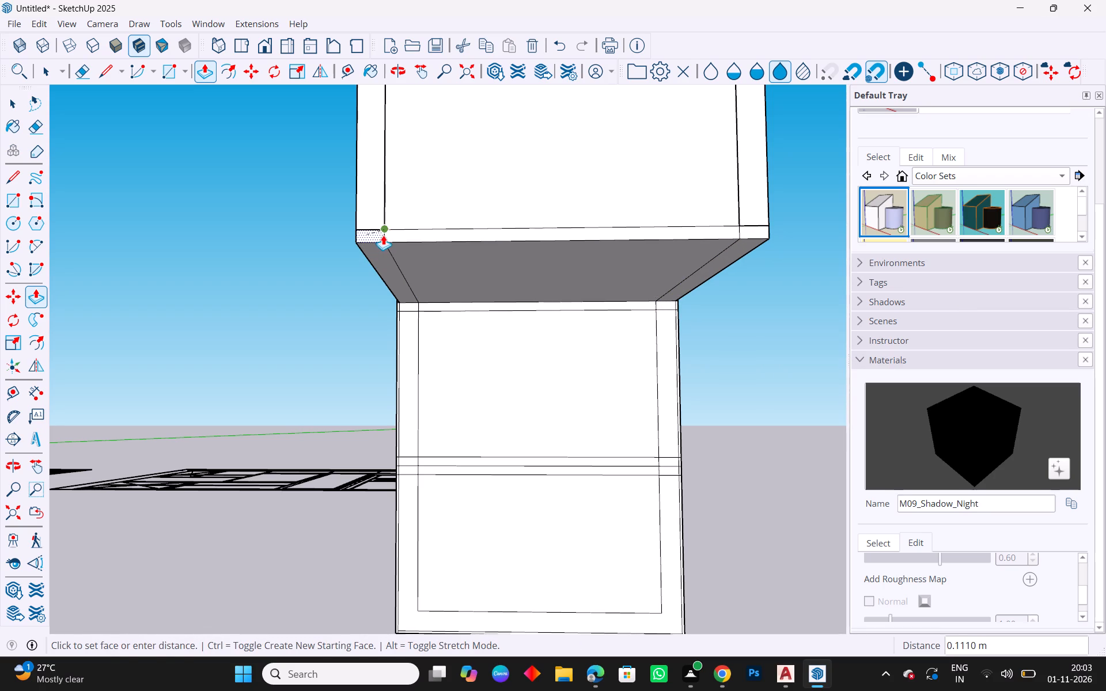
click(383, 235)
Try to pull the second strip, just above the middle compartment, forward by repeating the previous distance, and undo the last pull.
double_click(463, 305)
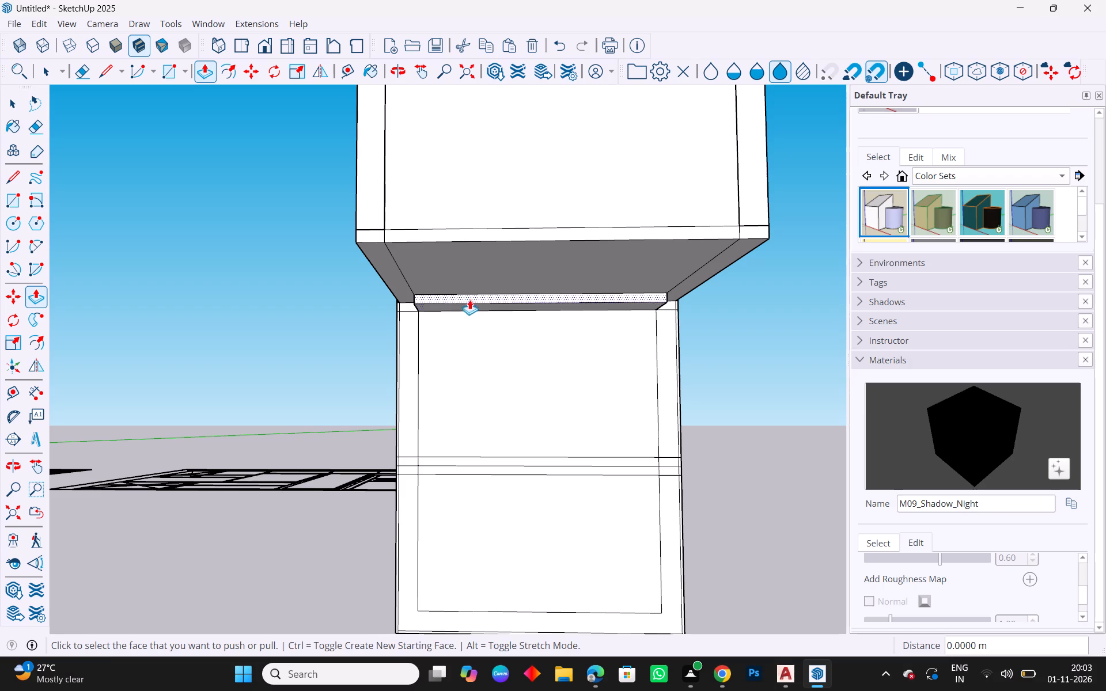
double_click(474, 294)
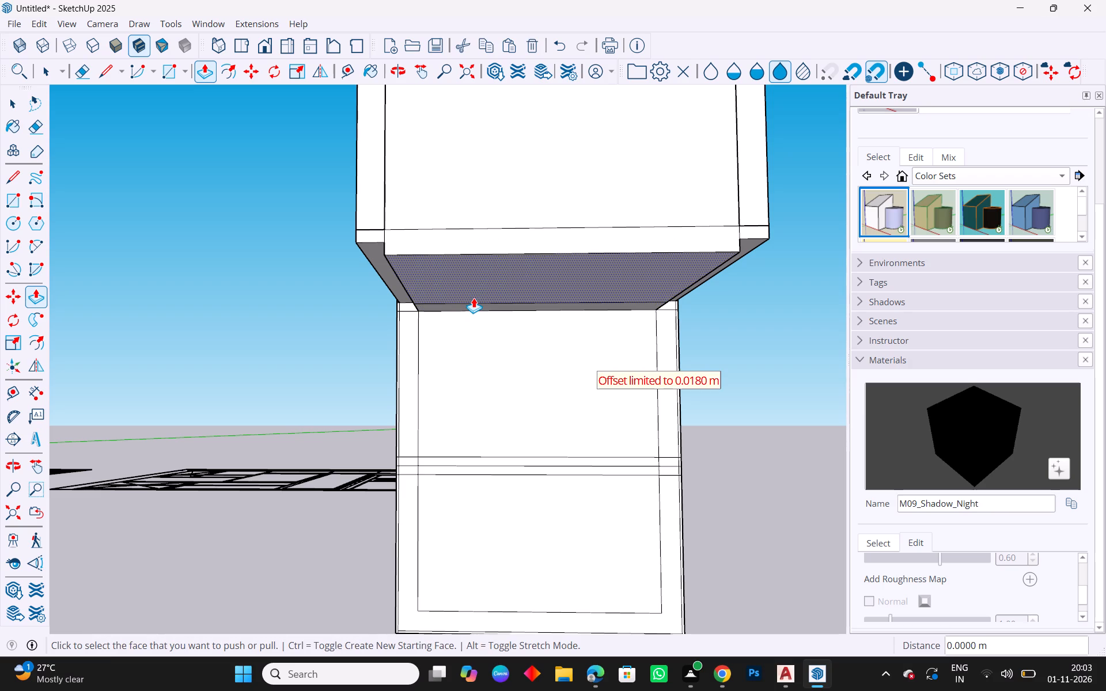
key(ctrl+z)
Pull the middle compartment's inner panel face forward, flush with the front of the top compartment.
triple_click(460, 337)
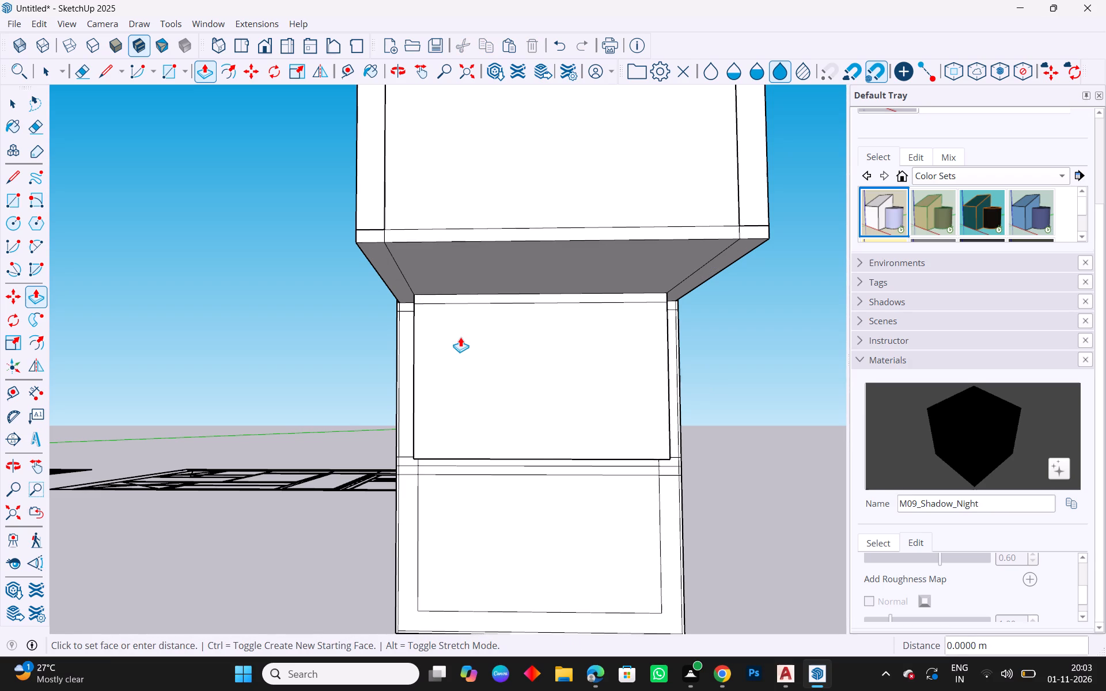
middle_drag(498, 365, 630, 353)
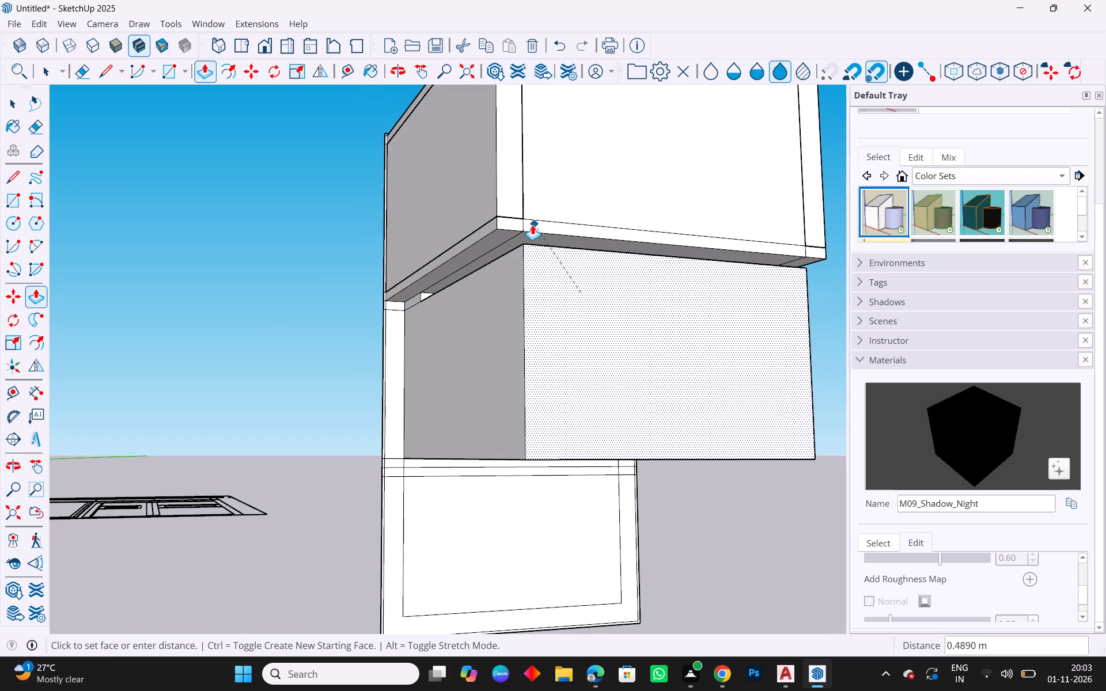
click(526, 229)
Pull the strip above the middle compartment, its left end piece and the left stile forward 0.6 m, flush with the front.
middle_drag(597, 286, 544, 358)
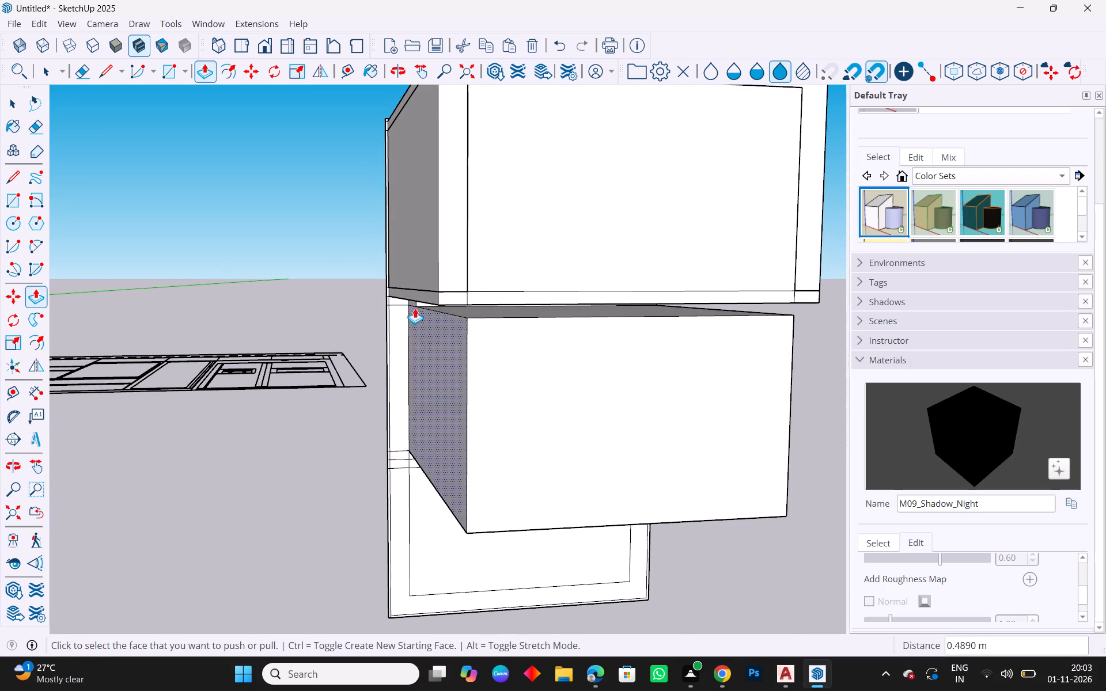
drag(419, 304, 438, 313)
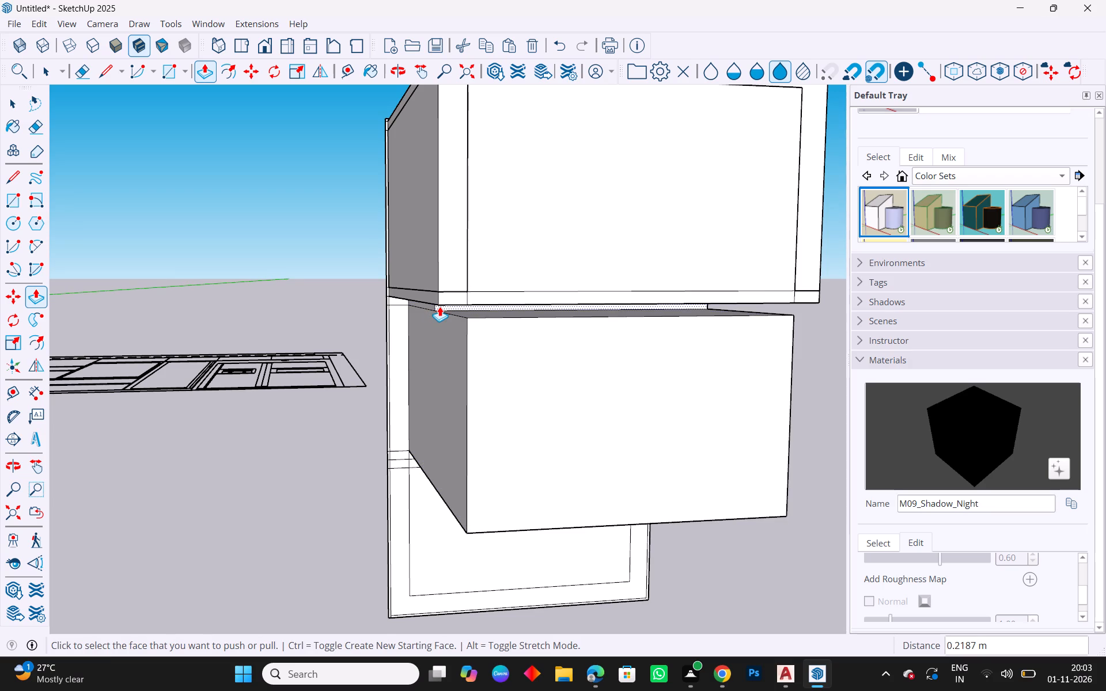
drag(438, 309, 467, 322)
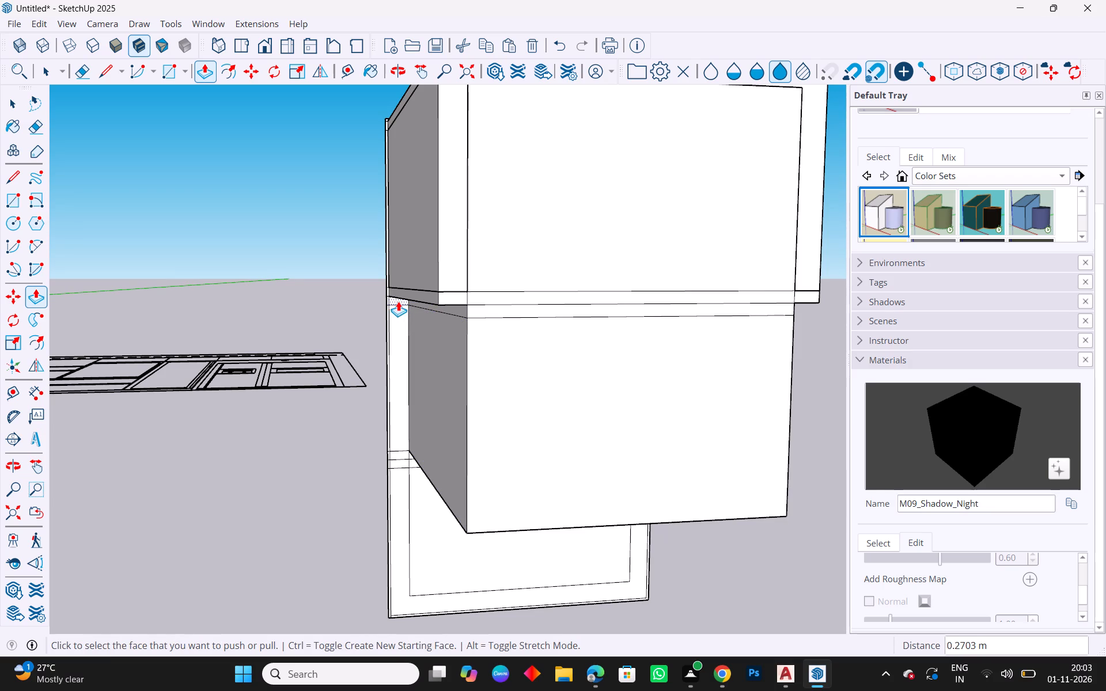
drag(398, 301, 465, 317)
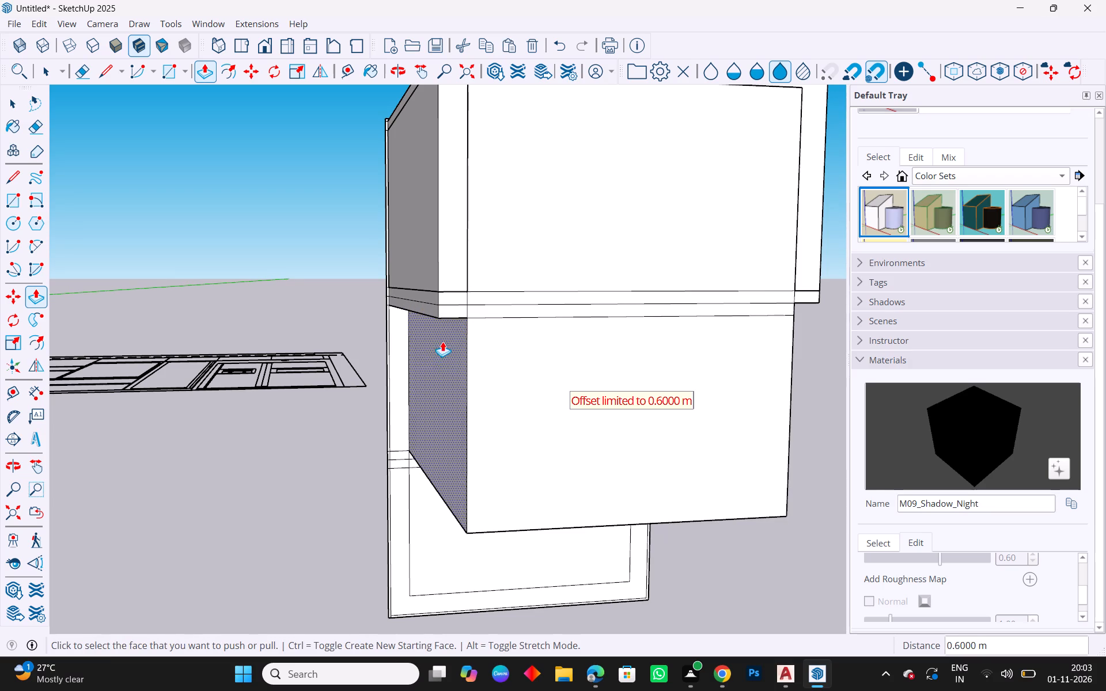
drag(402, 359, 472, 313)
Pull the strip's right end piece and the middle compartment's right stile forward 0.6 m, flush with the front.
middle_drag(627, 420, 619, 419)
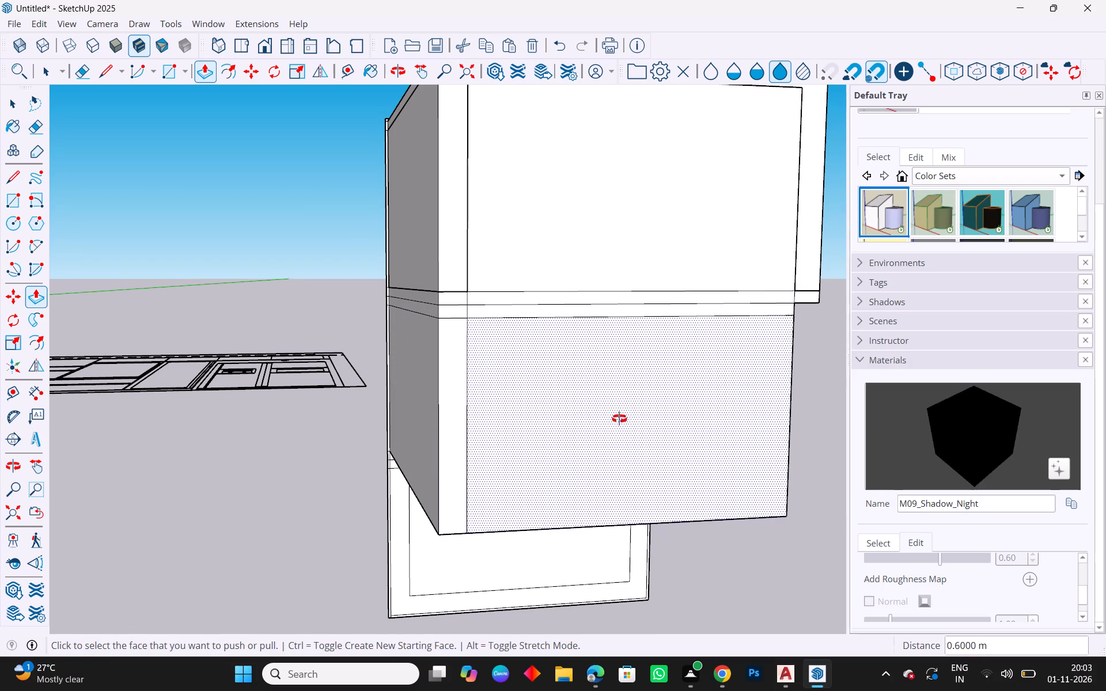
middle_drag(619, 419, 479, 397)
middle_drag(677, 381, 608, 391)
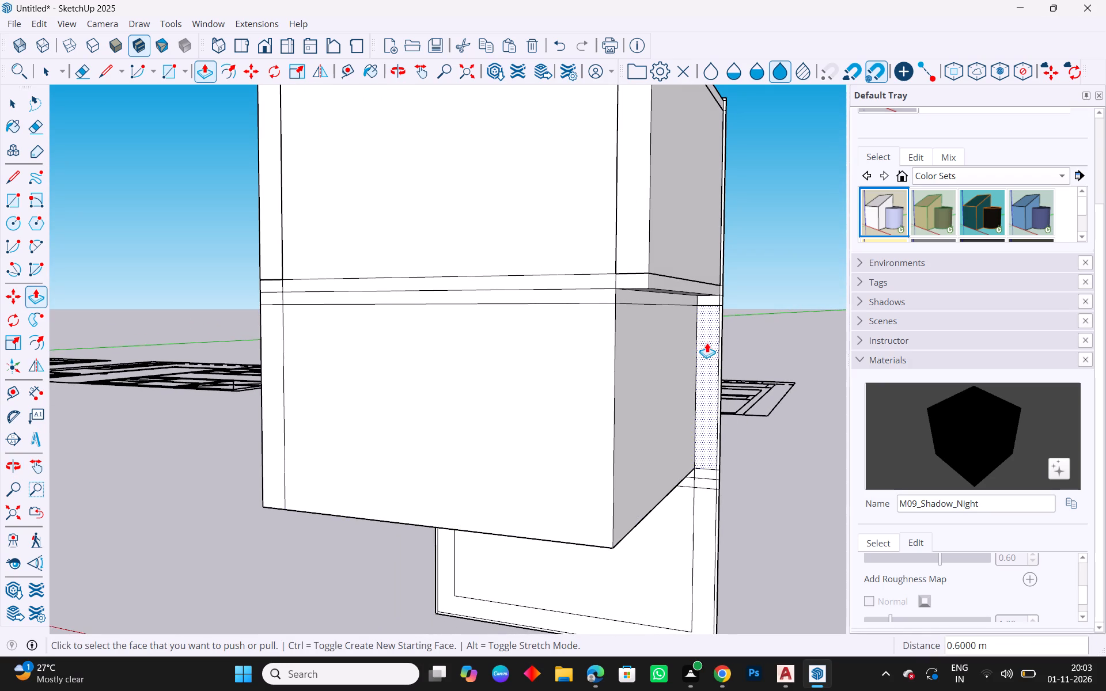
click(710, 299)
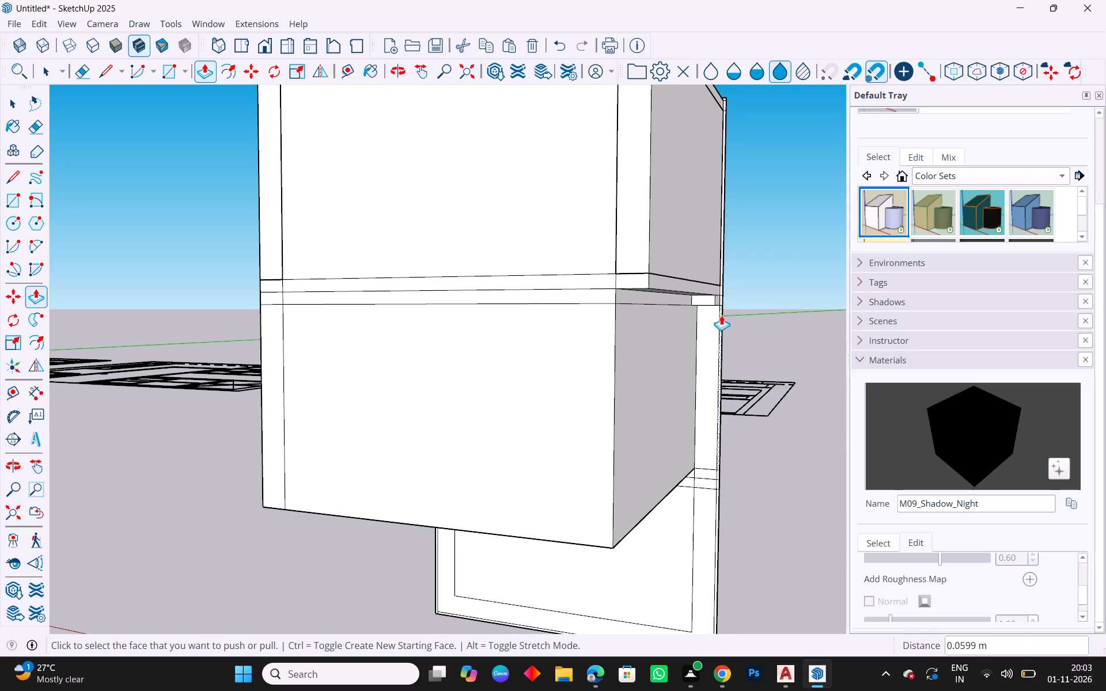
drag(703, 300, 615, 306)
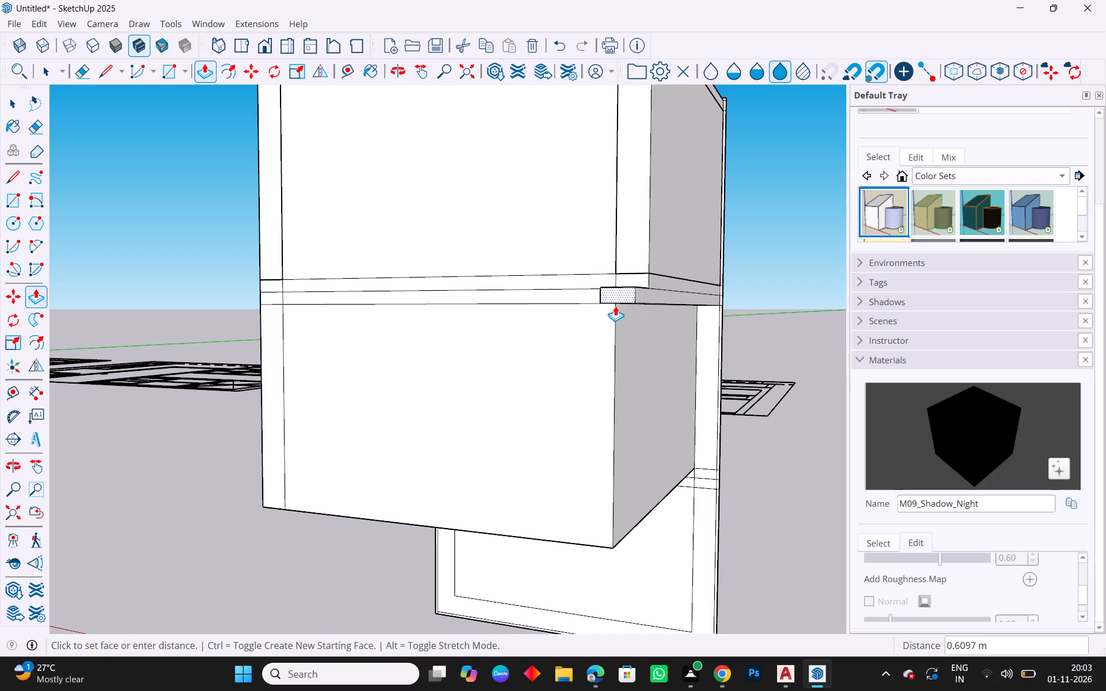
drag(615, 306, 628, 303)
middle_drag(642, 309, 725, 329)
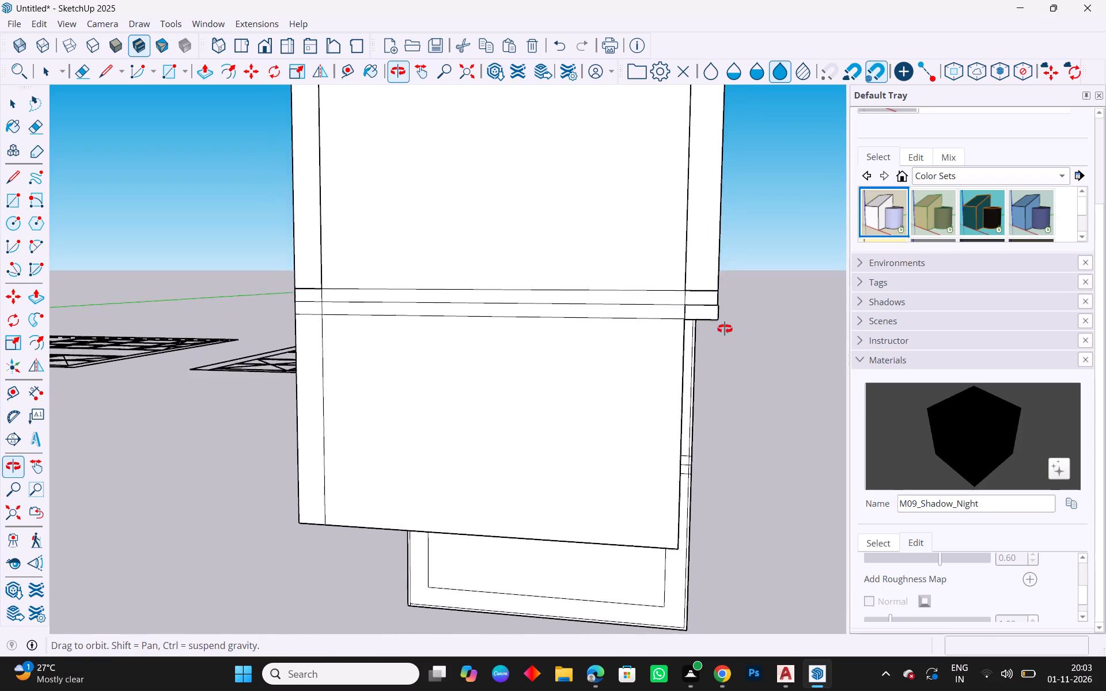
middle_drag(725, 329, 730, 331)
scroll(712, 330, up, 4)
scroll(627, 270, down, 4)
drag(555, 221, 557, 222)
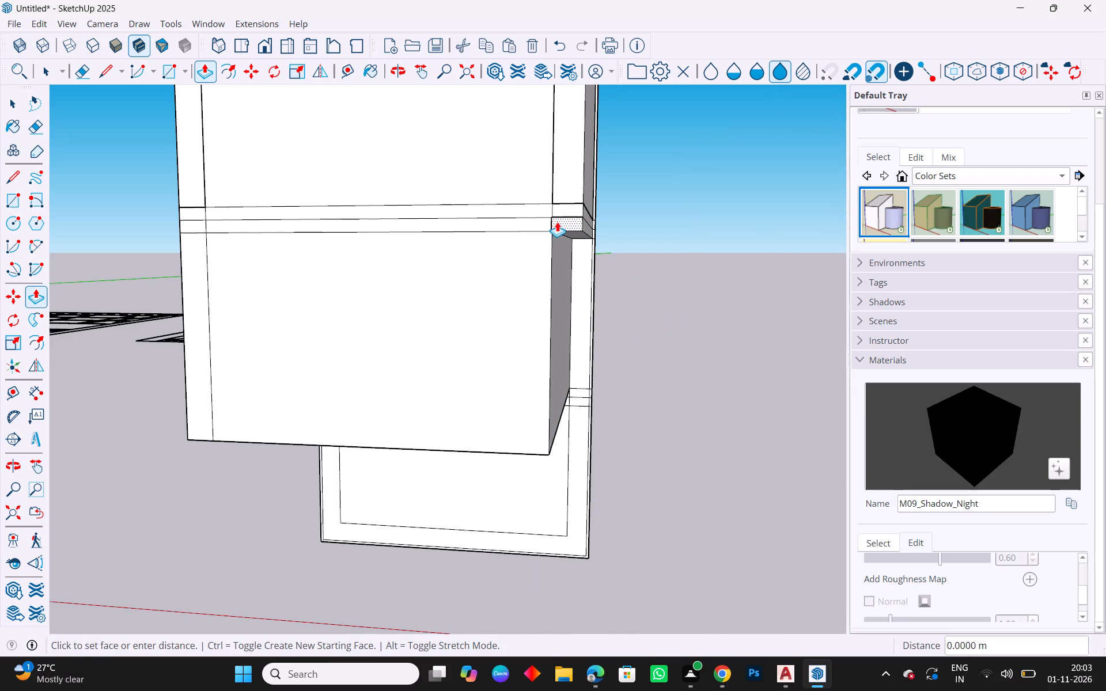
drag(557, 222, 554, 229)
drag(587, 296, 578, 299)
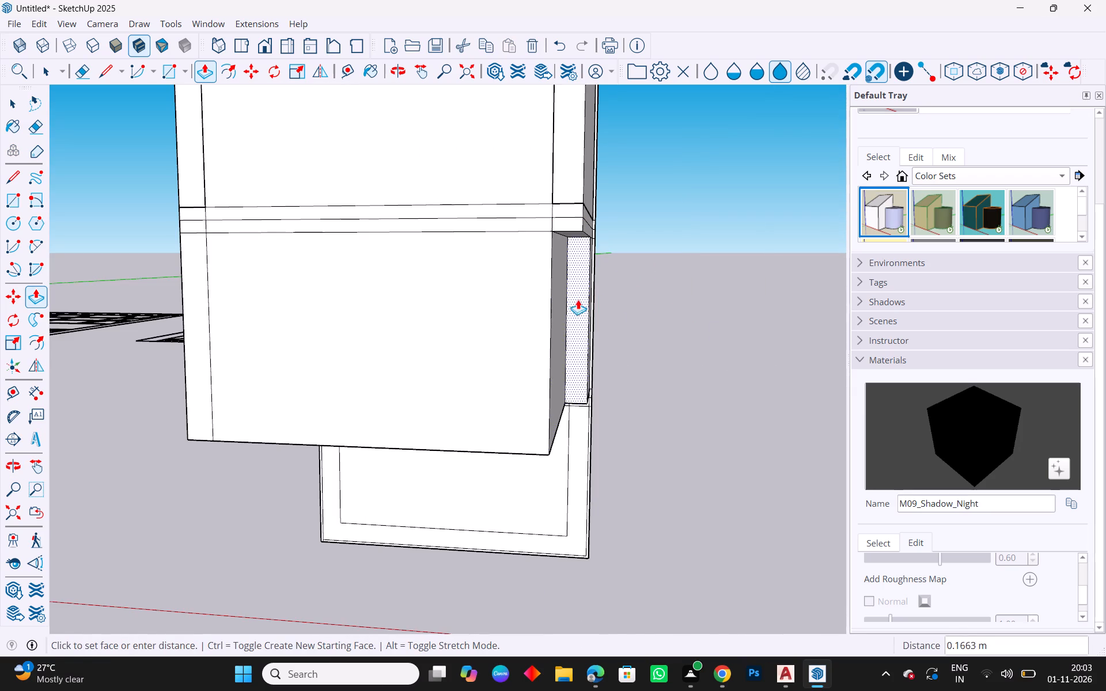
drag(578, 299, 553, 458)
Pull the right end pieces of the two strips below the middle compartment 0.6 m forward, flush with its front.
middle_drag(646, 352, 599, 313)
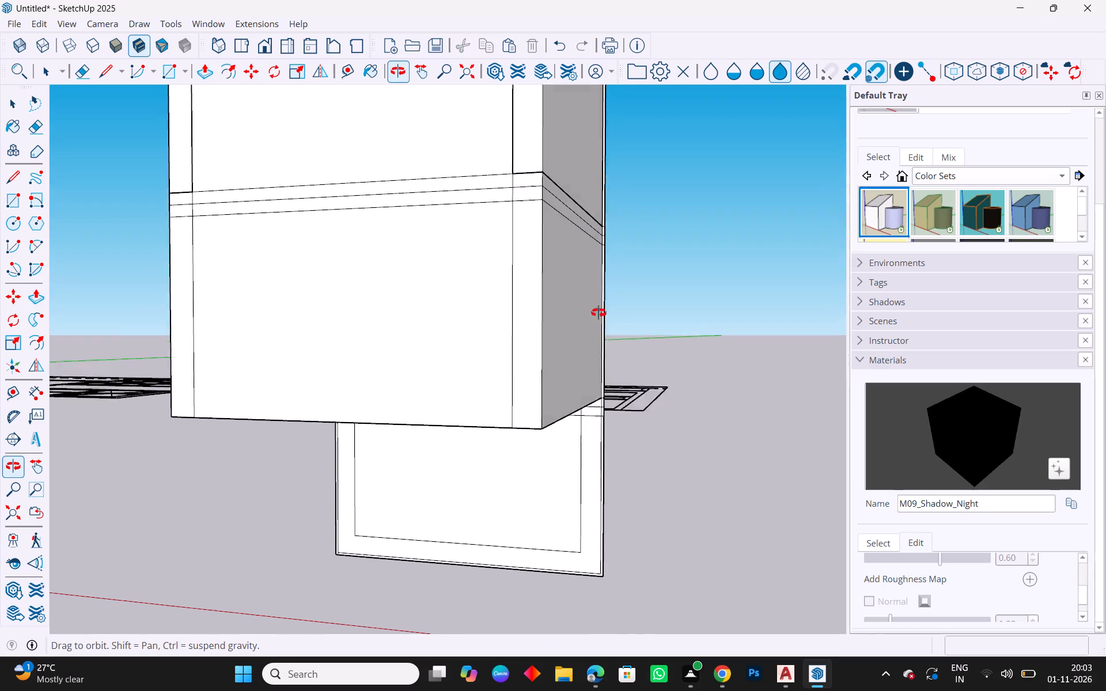
middle_drag(599, 313, 547, 287)
scroll(608, 453, up, 3)
middle_drag(598, 416, 660, 328)
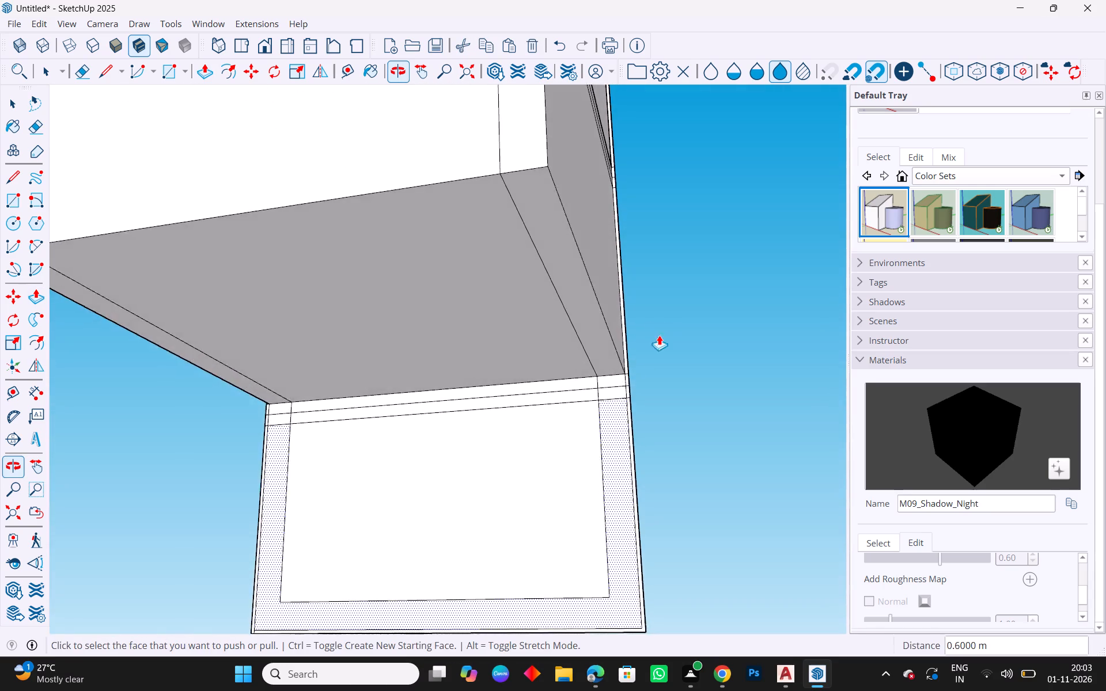
scroll(634, 361, up, 1)
click(588, 412)
scroll(400, 268, down, 8)
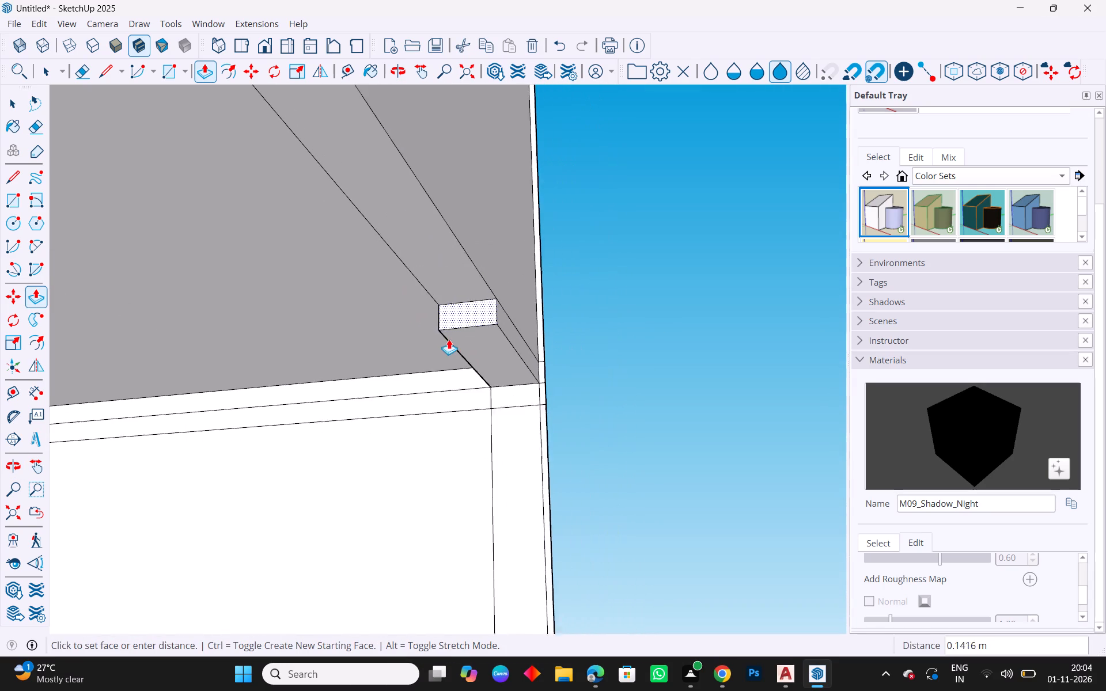
scroll(425, 321, down, 10)
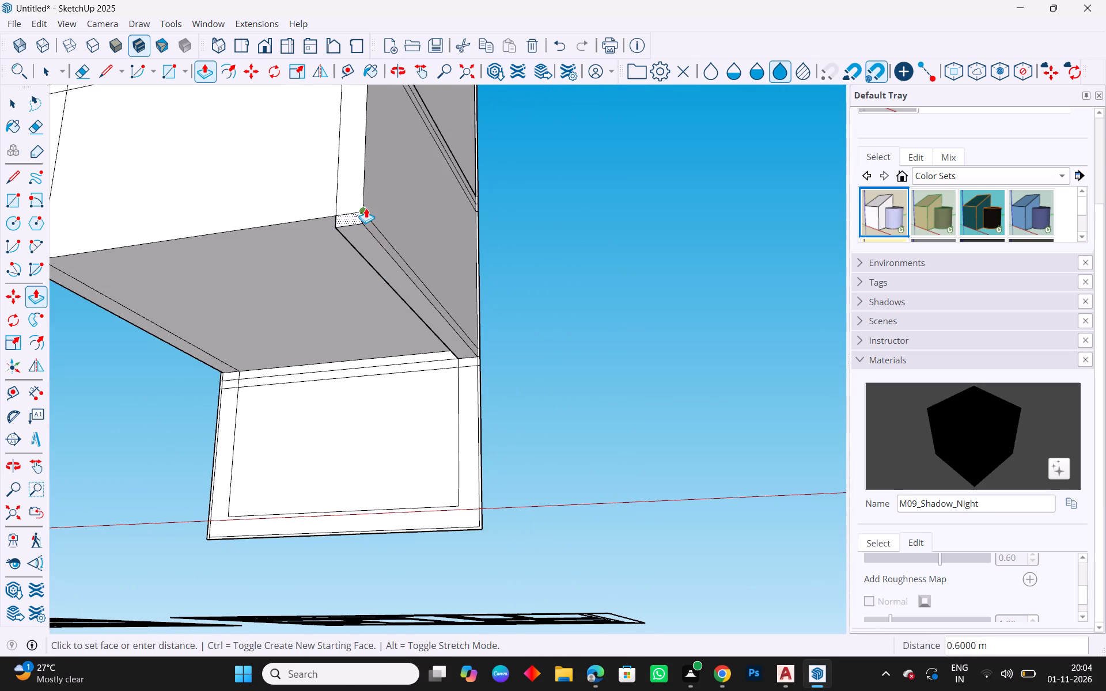
click(365, 207)
click(466, 364)
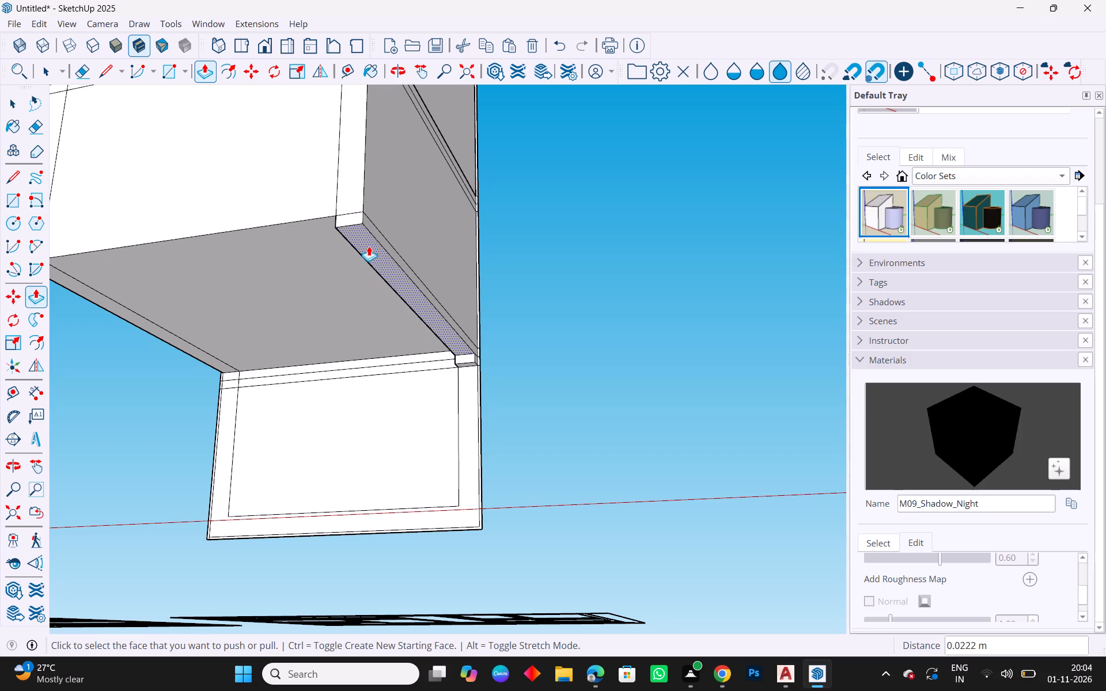
drag(461, 358, 361, 220)
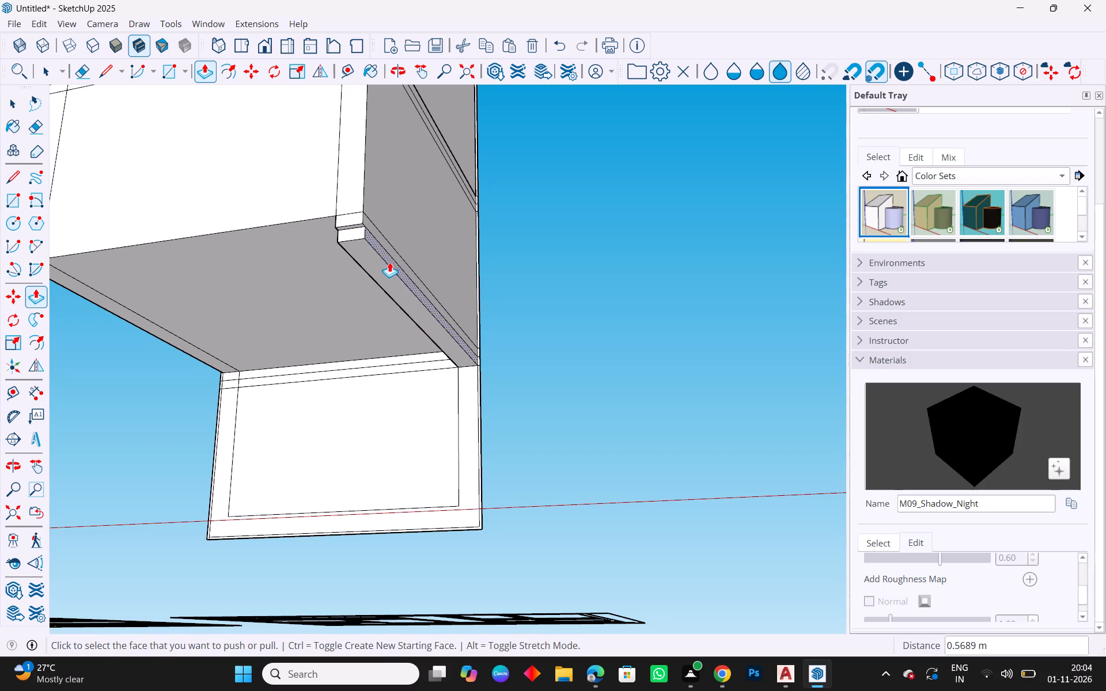
drag(350, 237, 358, 224)
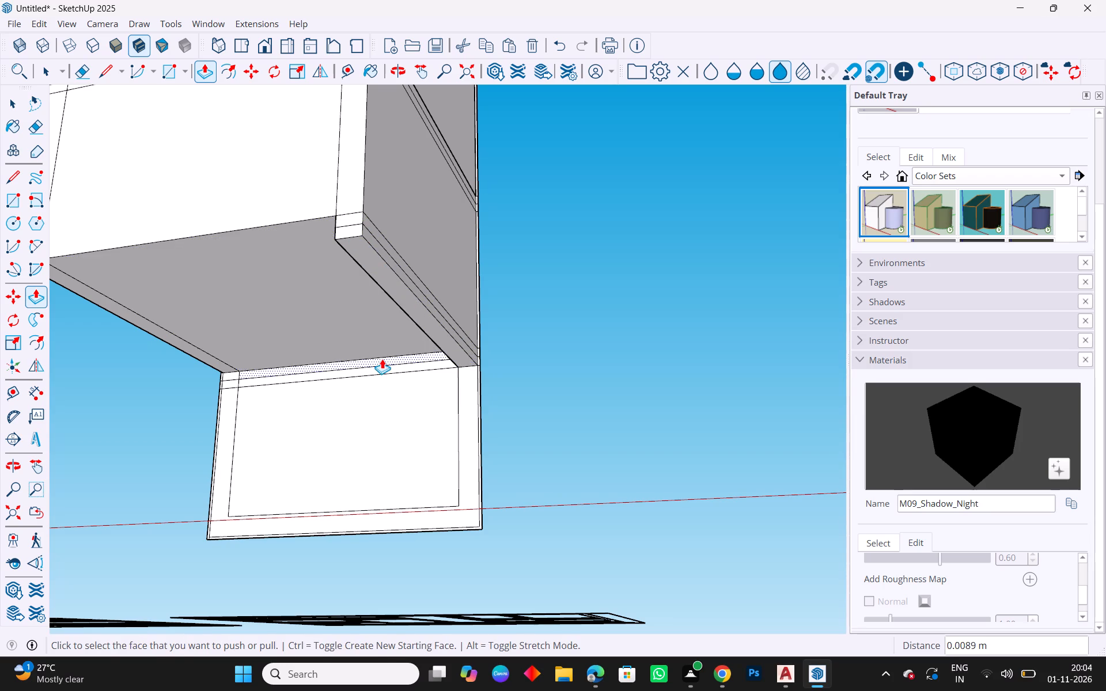
Pull the two long strips between the middle and bottom compartments forward, flush with the cabinet front.
drag(382, 359, 335, 221)
drag(371, 369, 346, 303)
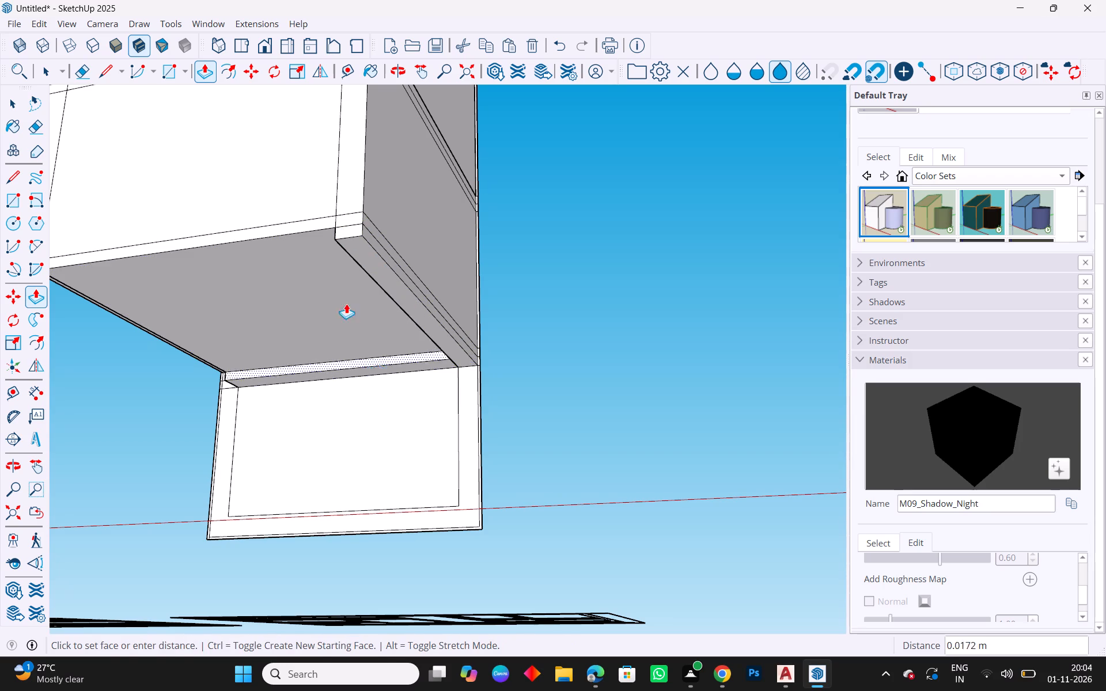
drag(346, 303, 337, 224)
Pull the left end pieces of the two strips below the middle compartment 0.6 m forward, flush with the front.
scroll(475, 324, down, 4)
middle_drag(388, 370, 658, 360)
drag(248, 316, 356, 195)
drag(247, 324, 372, 218)
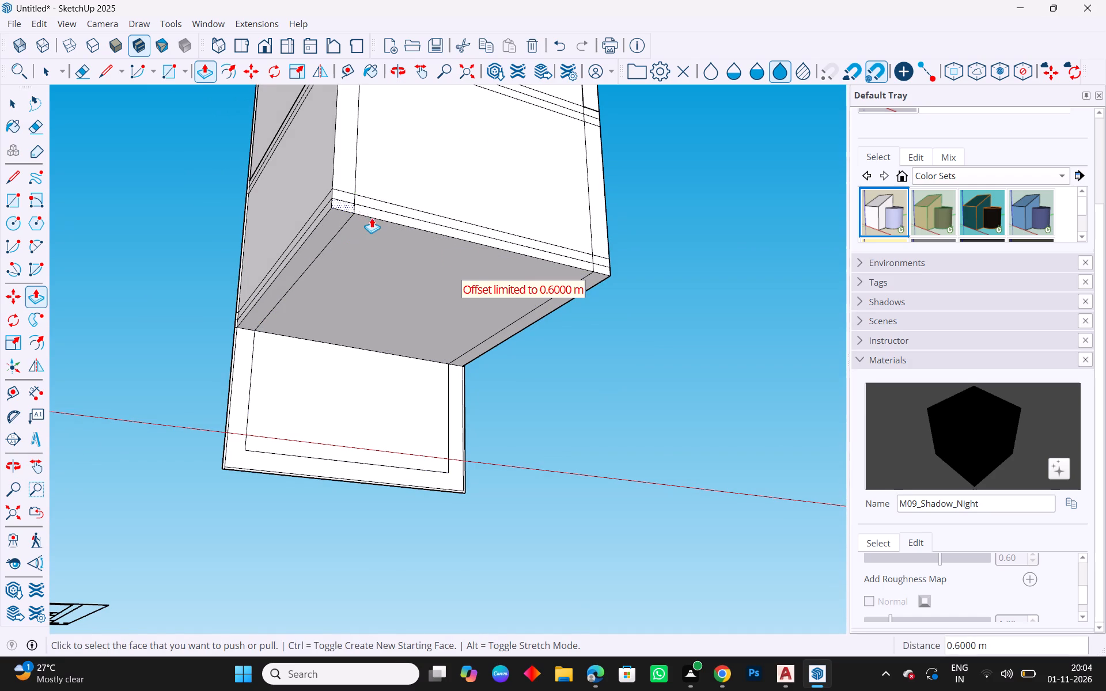
Pull the bottom compartment's surrounding frame face 0.6 m forward, leaving its inner panel recessed.
drag(237, 375, 331, 223)
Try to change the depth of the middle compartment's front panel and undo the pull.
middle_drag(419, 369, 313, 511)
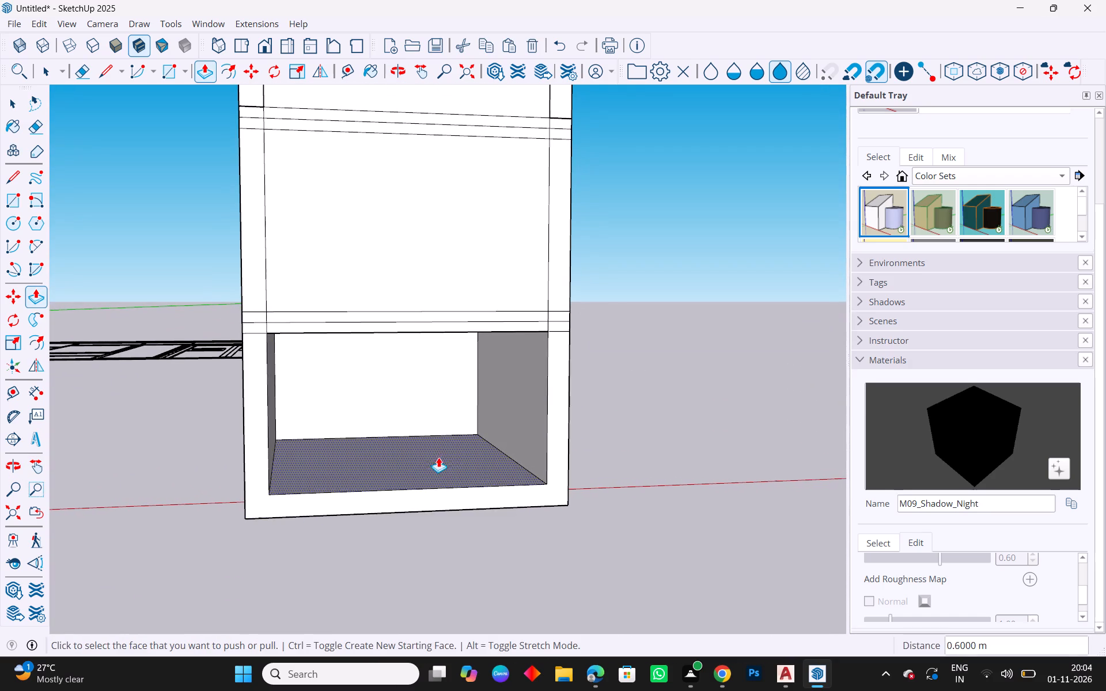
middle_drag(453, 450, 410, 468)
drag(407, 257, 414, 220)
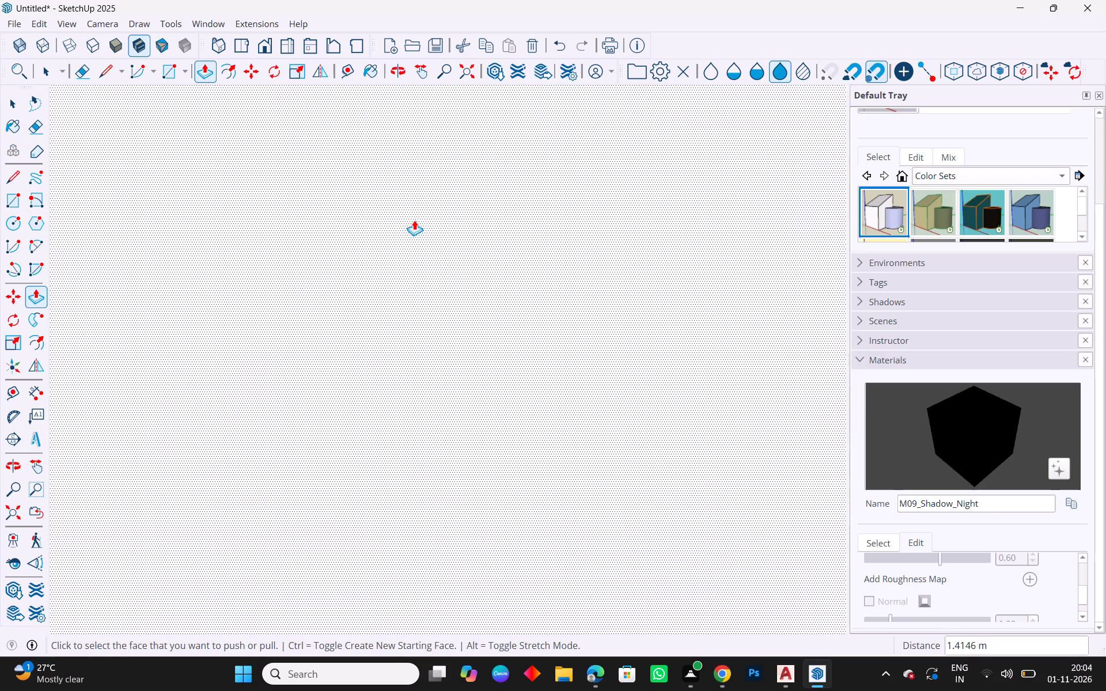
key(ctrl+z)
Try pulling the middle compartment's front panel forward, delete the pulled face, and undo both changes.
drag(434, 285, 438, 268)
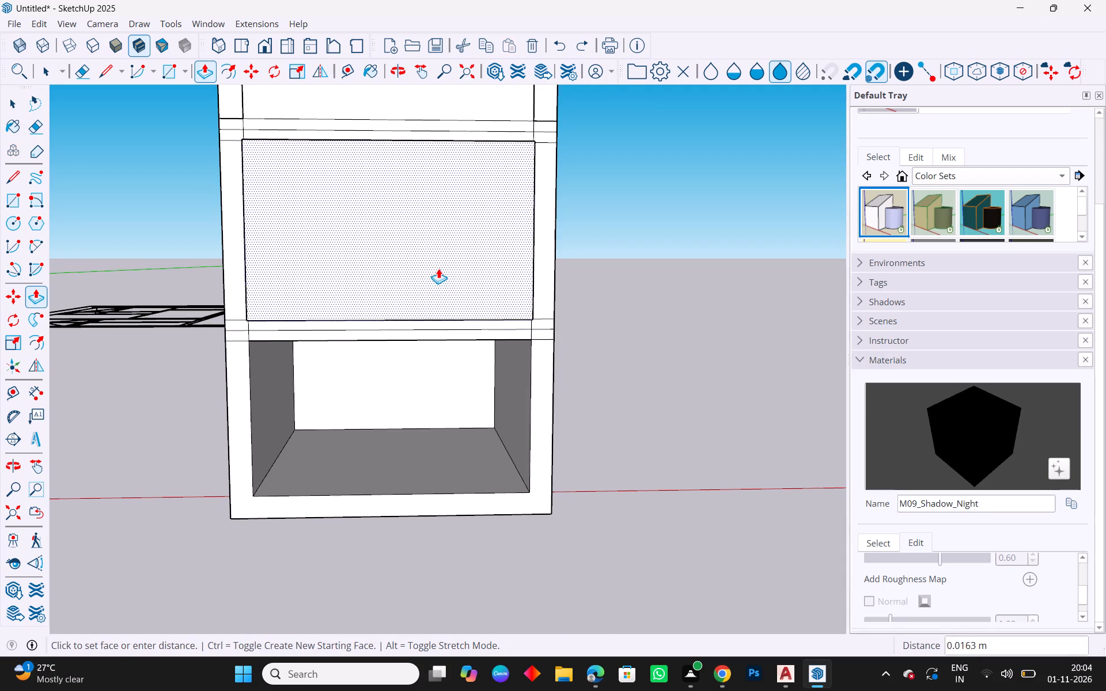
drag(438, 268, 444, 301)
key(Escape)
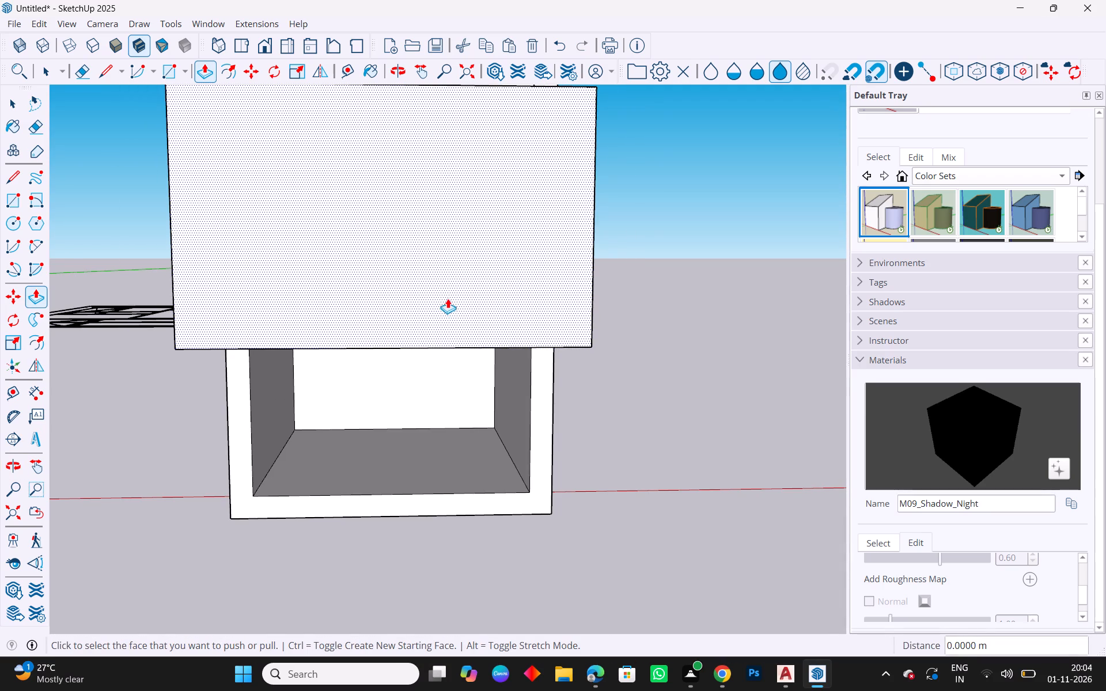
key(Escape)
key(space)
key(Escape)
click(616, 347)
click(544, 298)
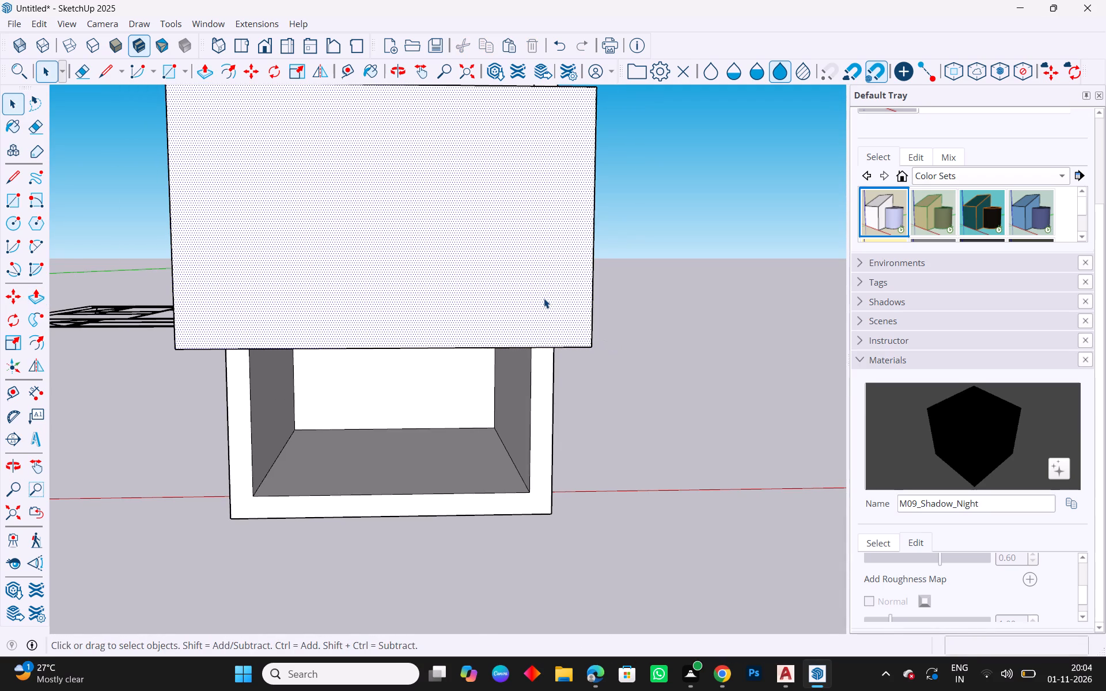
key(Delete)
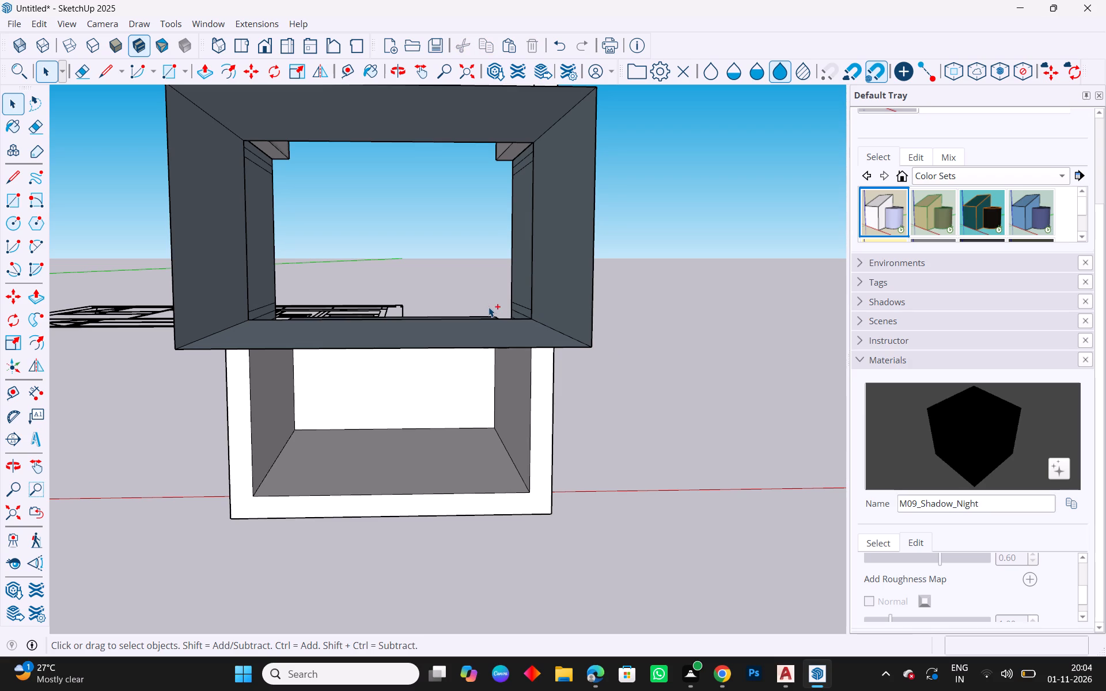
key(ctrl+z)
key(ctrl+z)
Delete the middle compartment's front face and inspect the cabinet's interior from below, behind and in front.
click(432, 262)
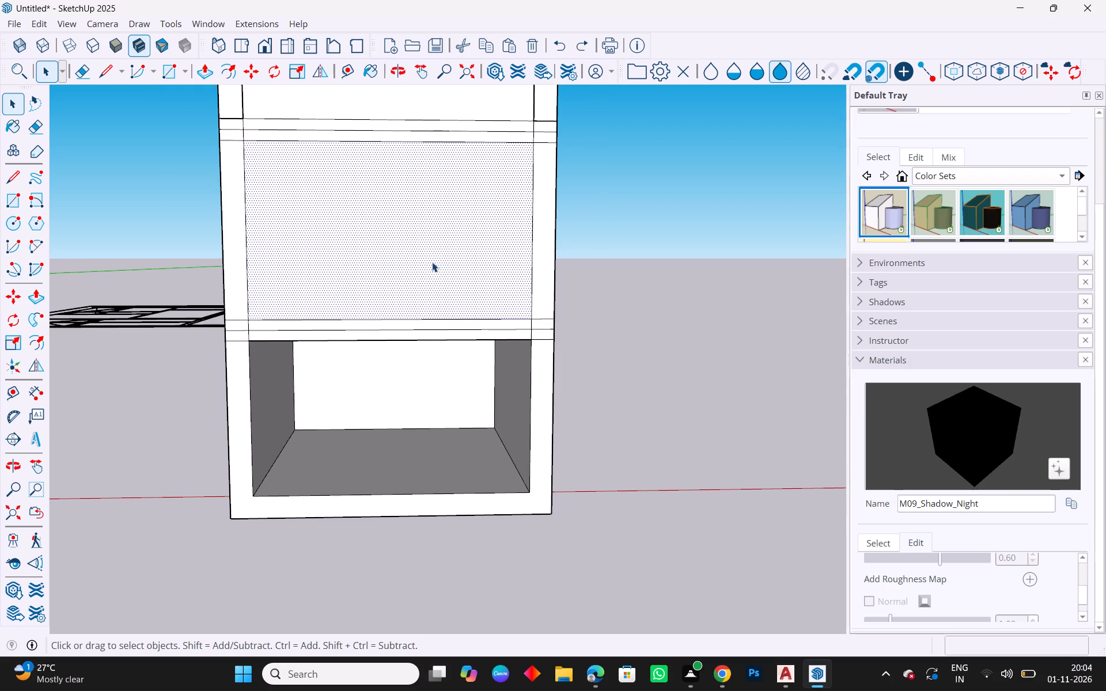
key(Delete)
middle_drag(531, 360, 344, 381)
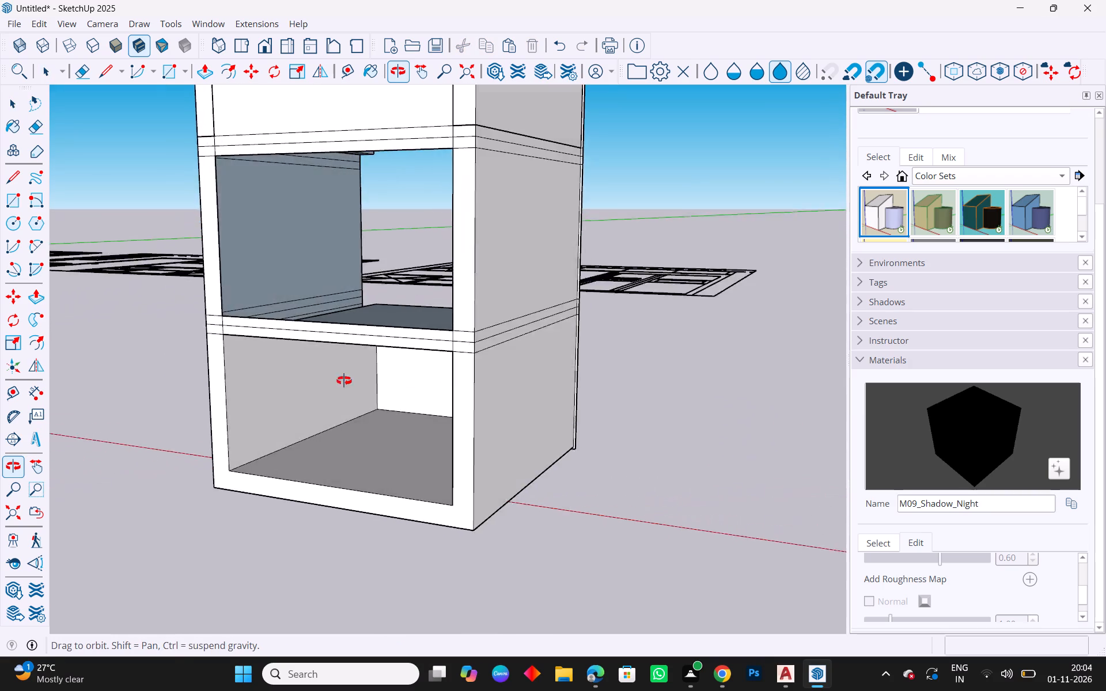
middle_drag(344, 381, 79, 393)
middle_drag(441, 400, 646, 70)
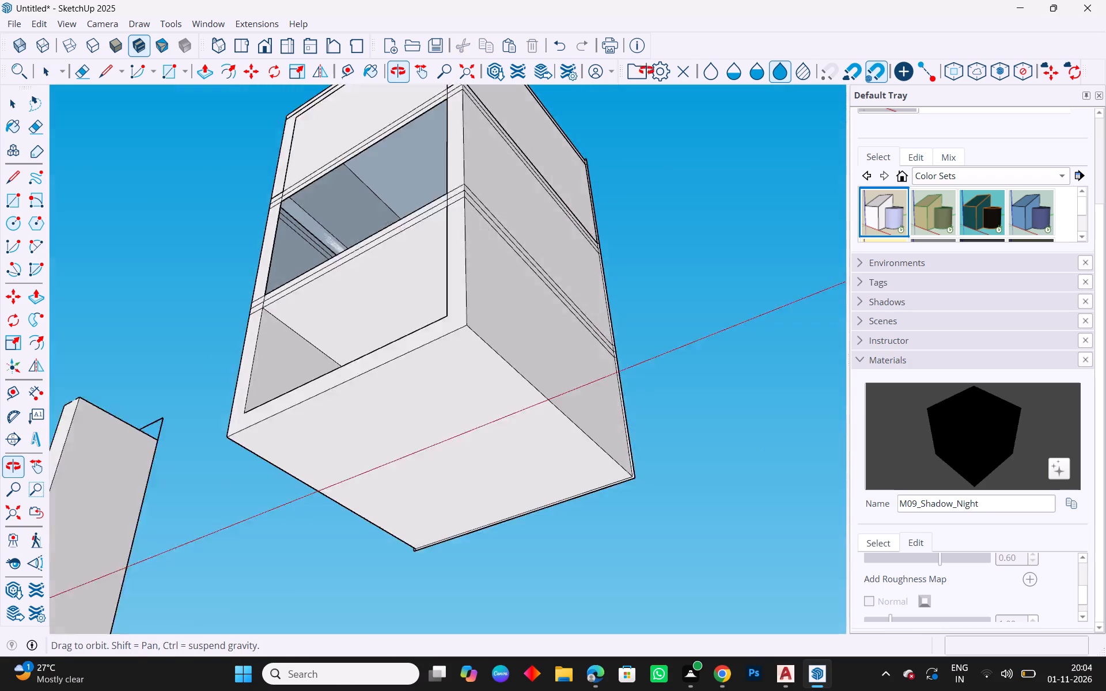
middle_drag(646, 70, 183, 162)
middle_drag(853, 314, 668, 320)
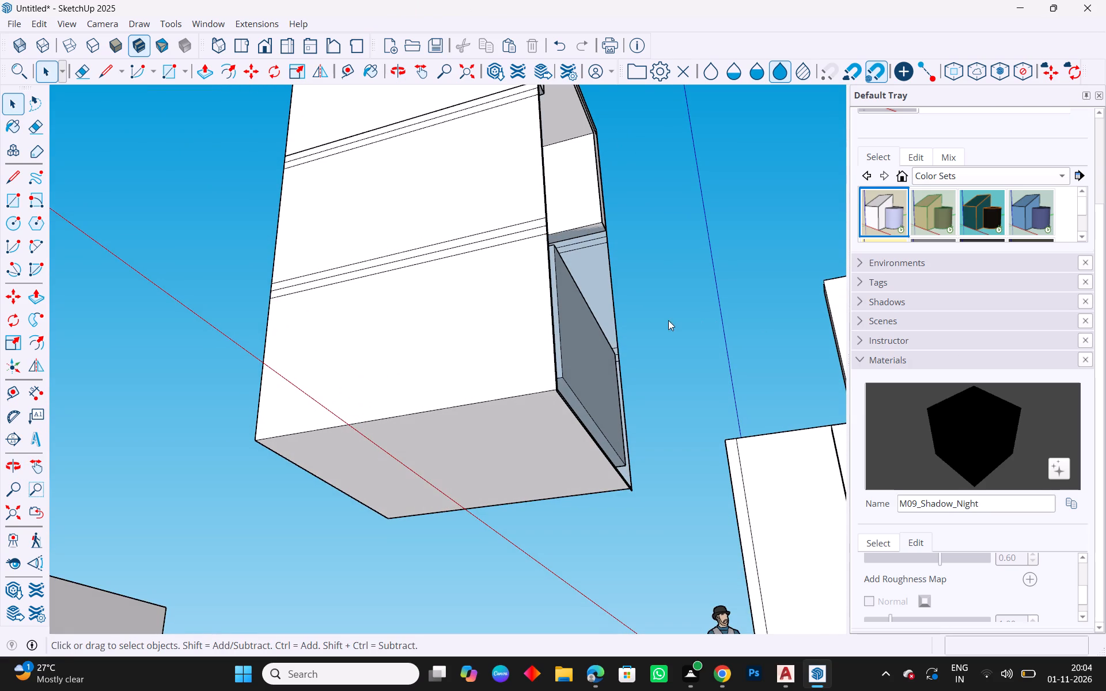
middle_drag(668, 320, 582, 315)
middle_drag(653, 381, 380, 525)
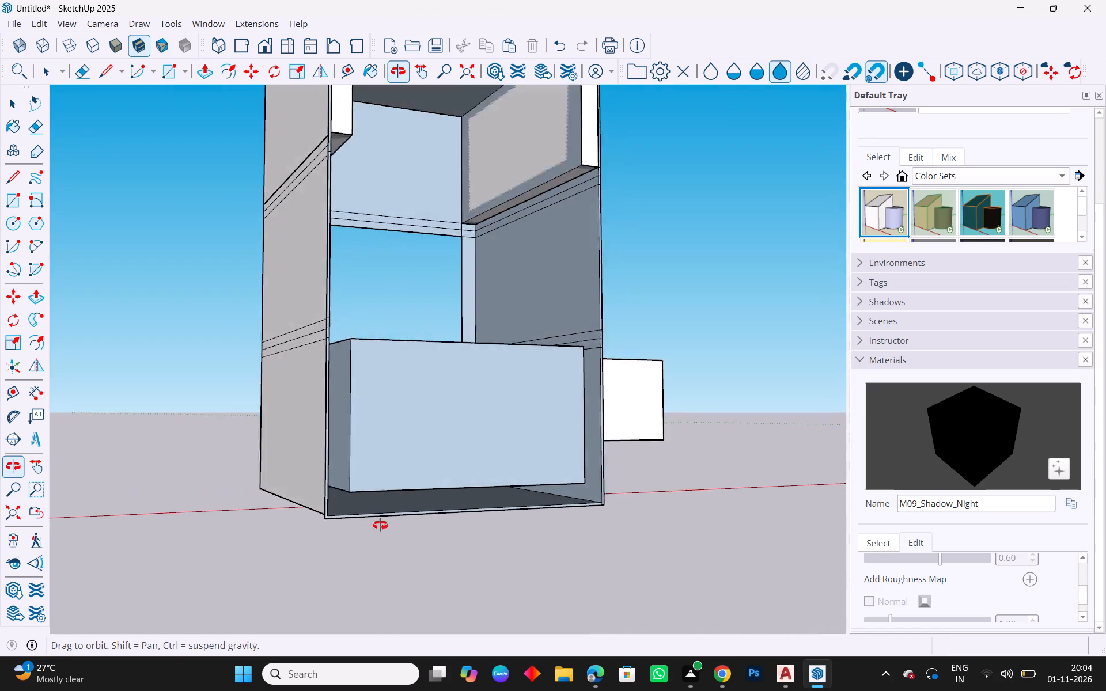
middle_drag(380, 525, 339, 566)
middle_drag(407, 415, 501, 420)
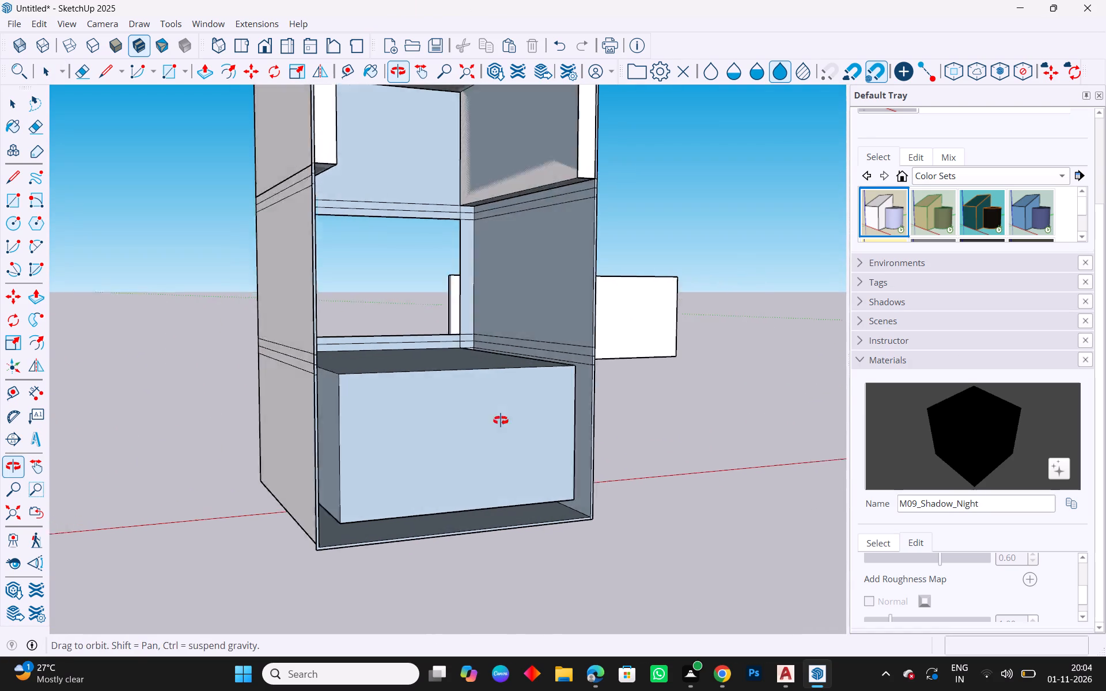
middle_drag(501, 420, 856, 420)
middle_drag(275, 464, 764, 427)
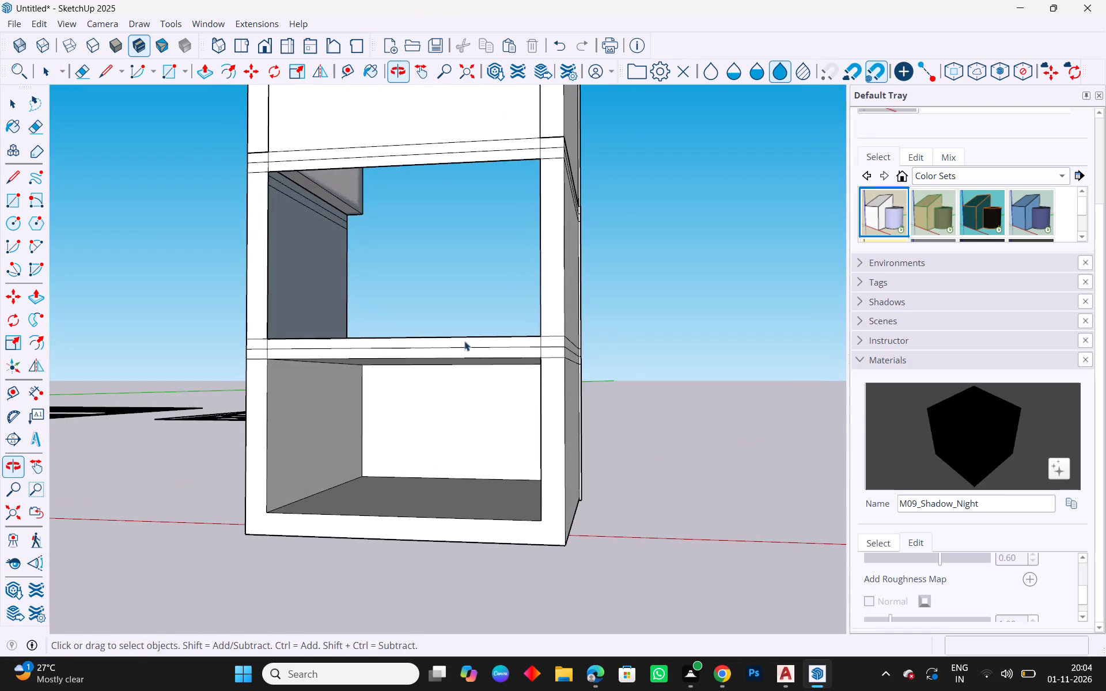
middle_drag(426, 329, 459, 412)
Undo the front face deletion and the forward pull of the bottom compartment's frame.
key(ctrl+z)
key(ctrl+z)
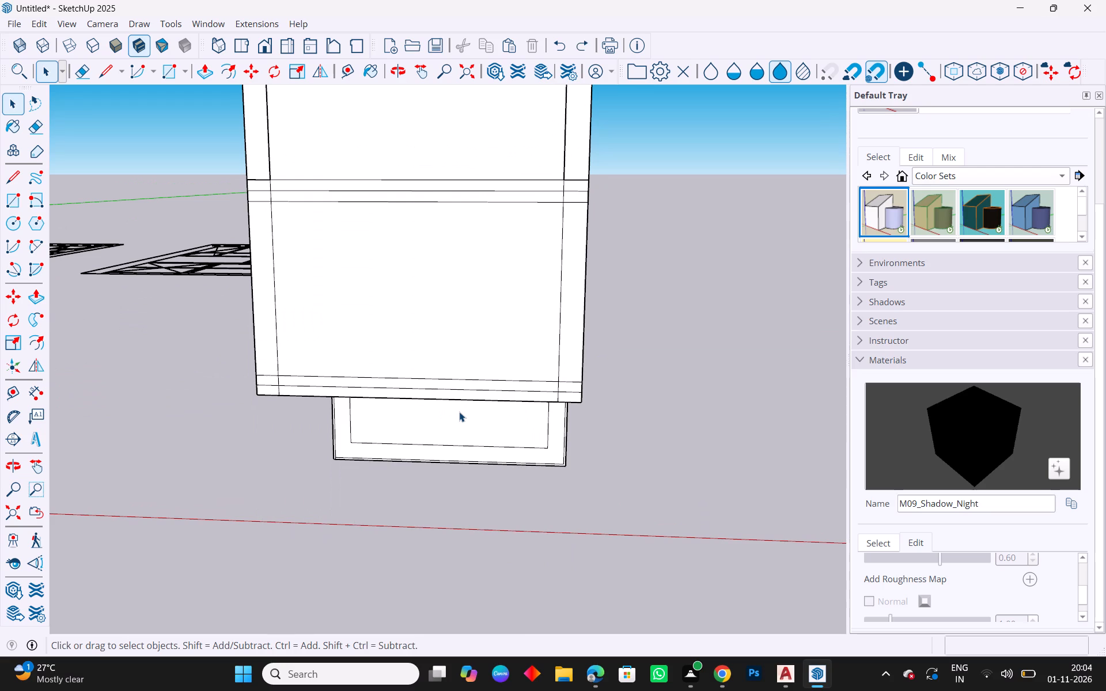
Delete the middle compartment's front face to open that compartment.
middle_drag(468, 462, 538, 414)
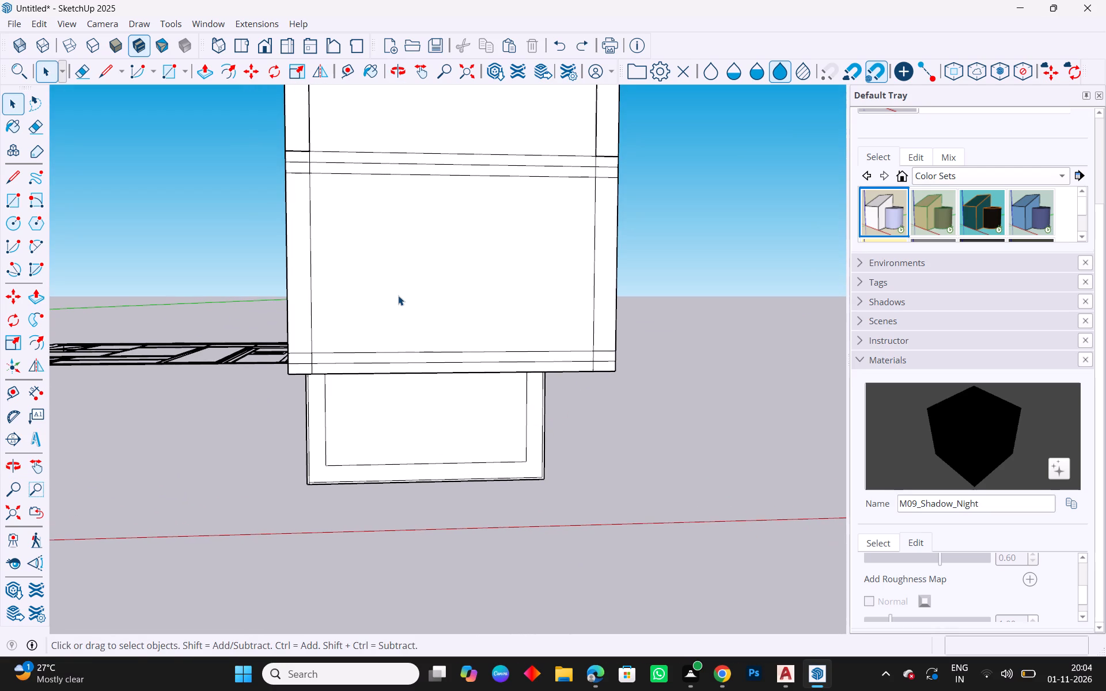
click(398, 295)
key(Delete)
Delete the overlapping side wall face inside the top compartment, working from the cabinet's open back.
middle_drag(527, 352, 497, 358)
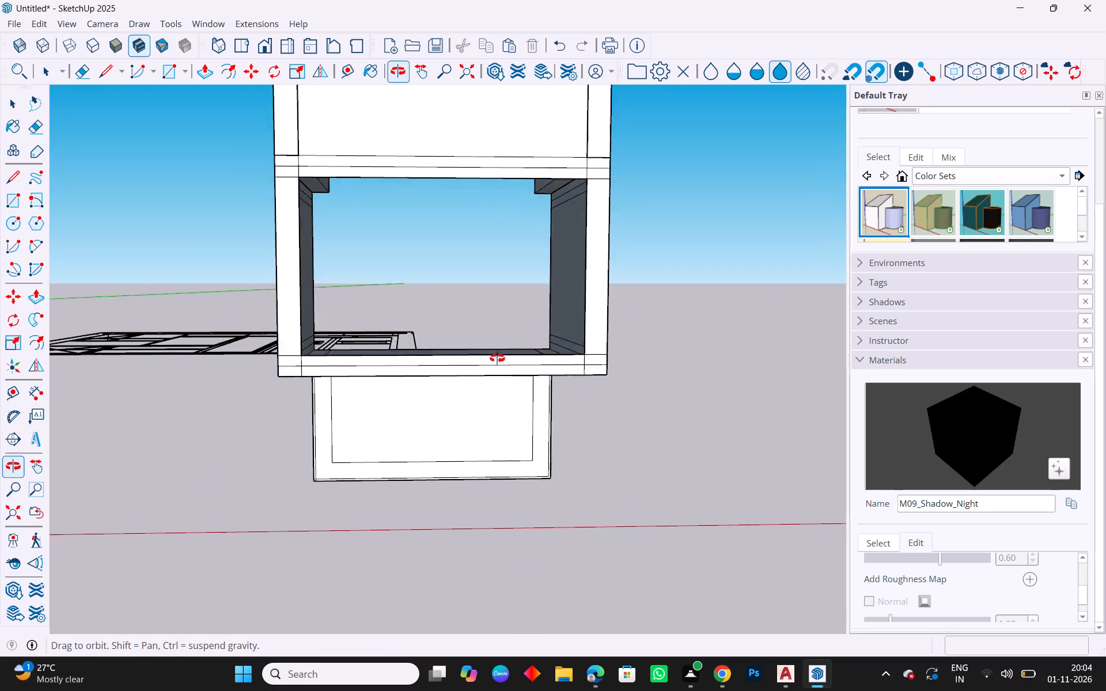
middle_drag(497, 358, 0, 415)
middle_drag(686, 357, 438, 362)
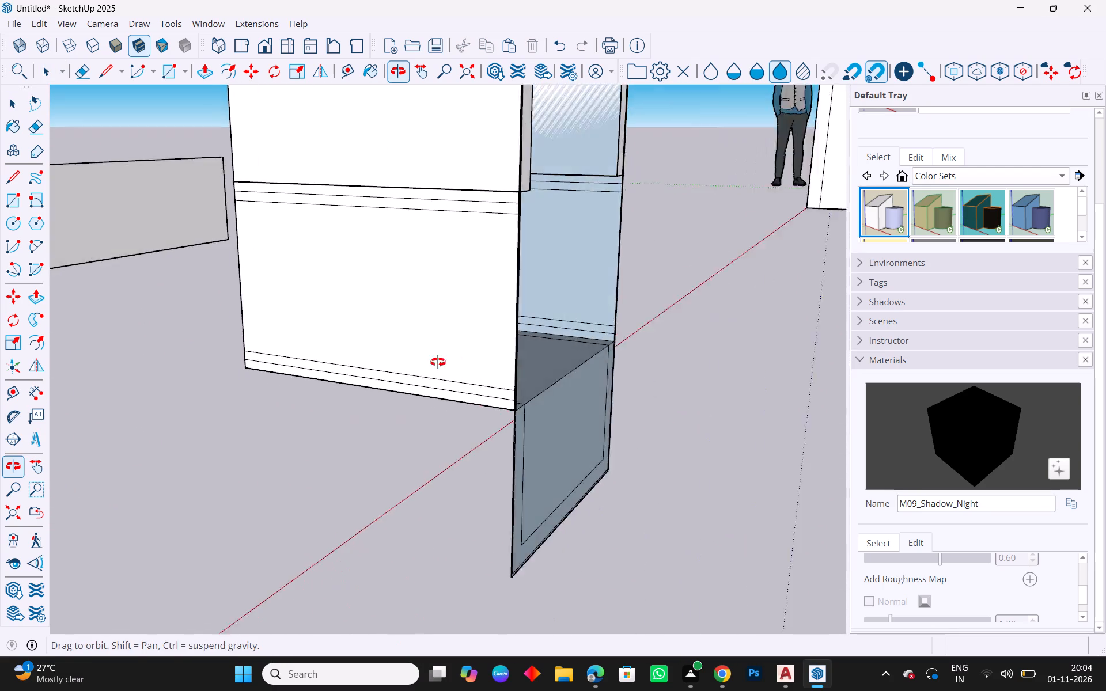
middle_drag(438, 362, 362, 362)
scroll(641, 250, down, 3)
click(594, 166)
key(Delete)
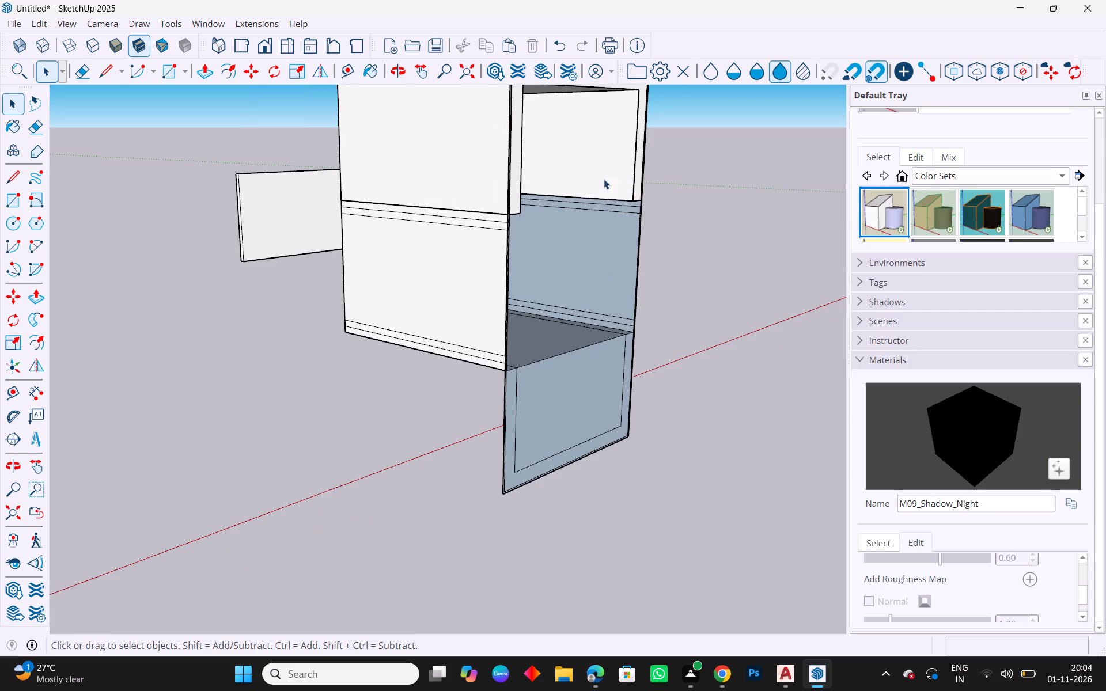
Draw a rectangle of 0.71 m by 0.58 m across the open back of the top and middle compartments.
middle_drag(676, 264, 536, 288)
scroll(539, 298, down, 1)
scroll(677, 382, down, 2)
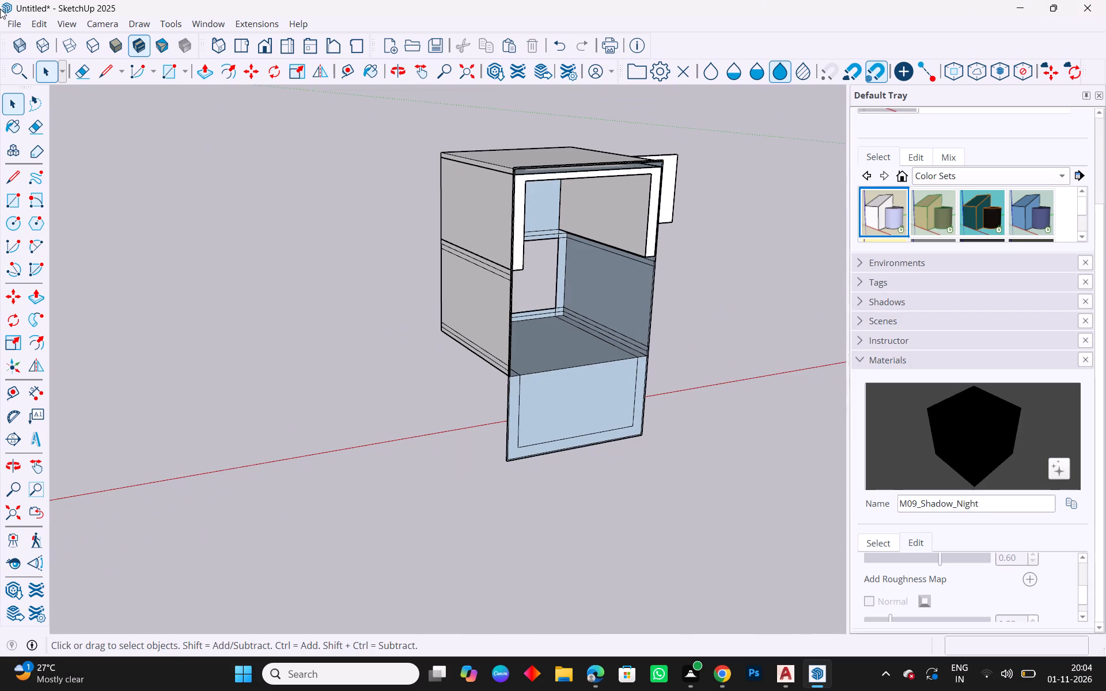
scroll(641, 324, up, 2)
middle_drag(713, 383, 654, 364)
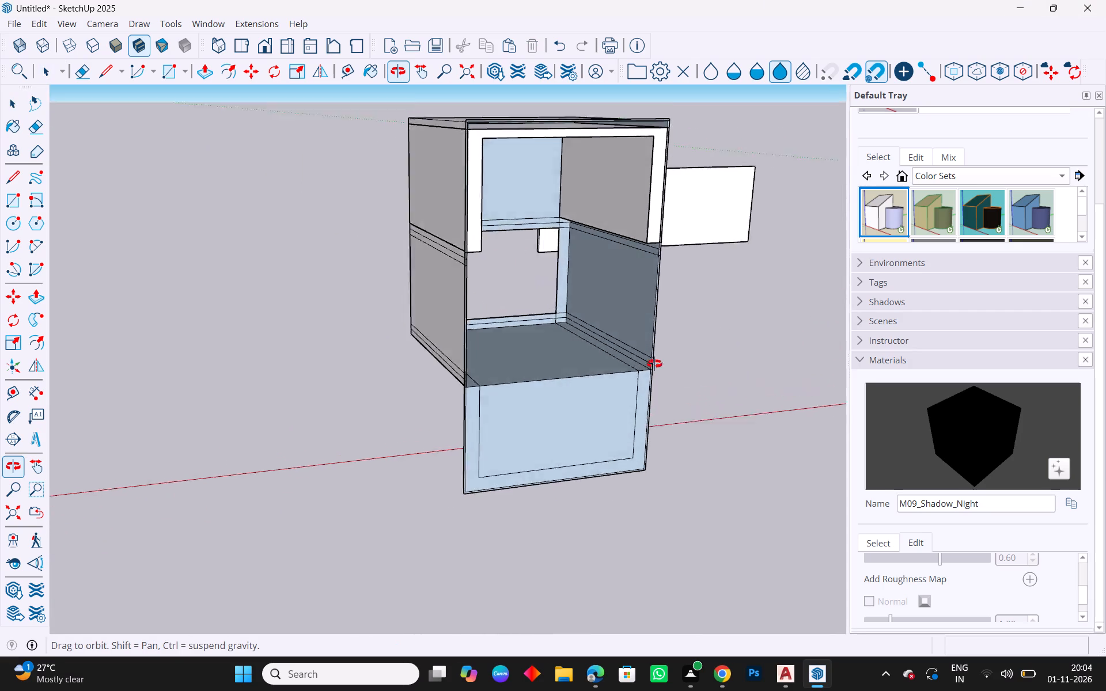
middle_drag(654, 364, 527, 362)
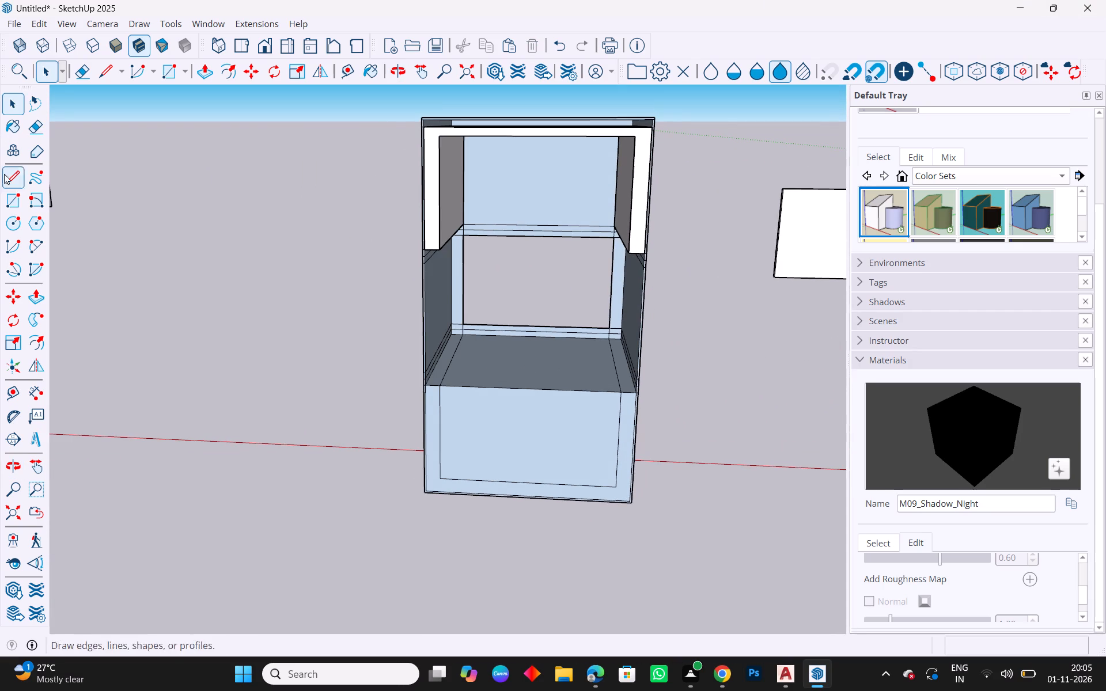
click(6, 202)
click(419, 117)
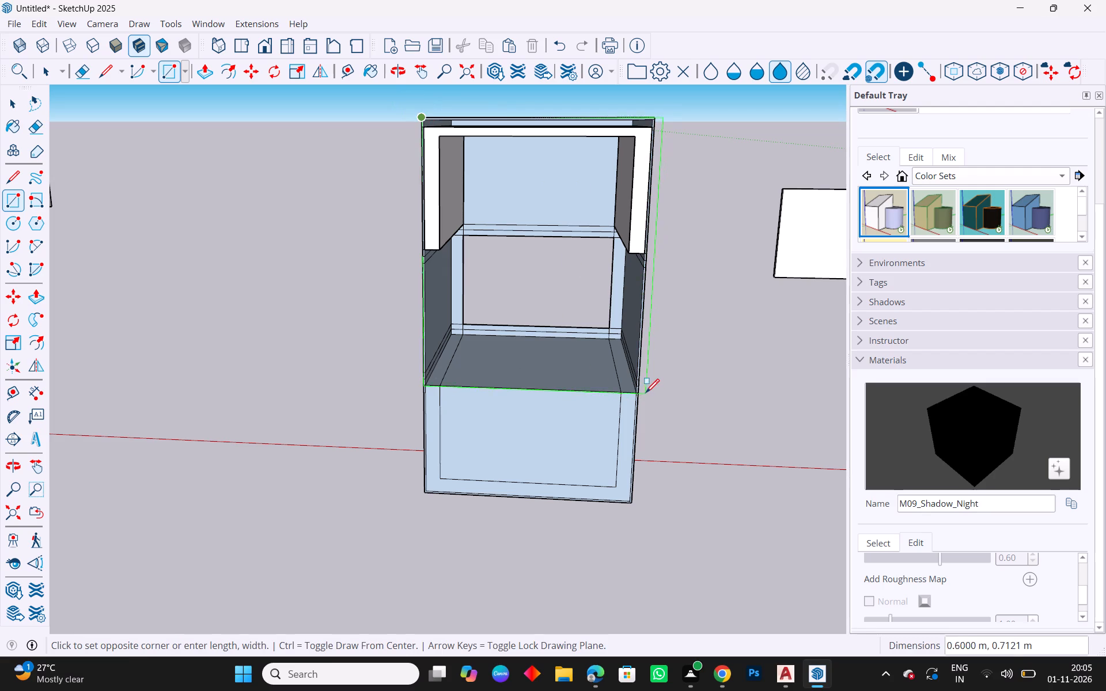
scroll(639, 404, up, 10)
click(600, 357)
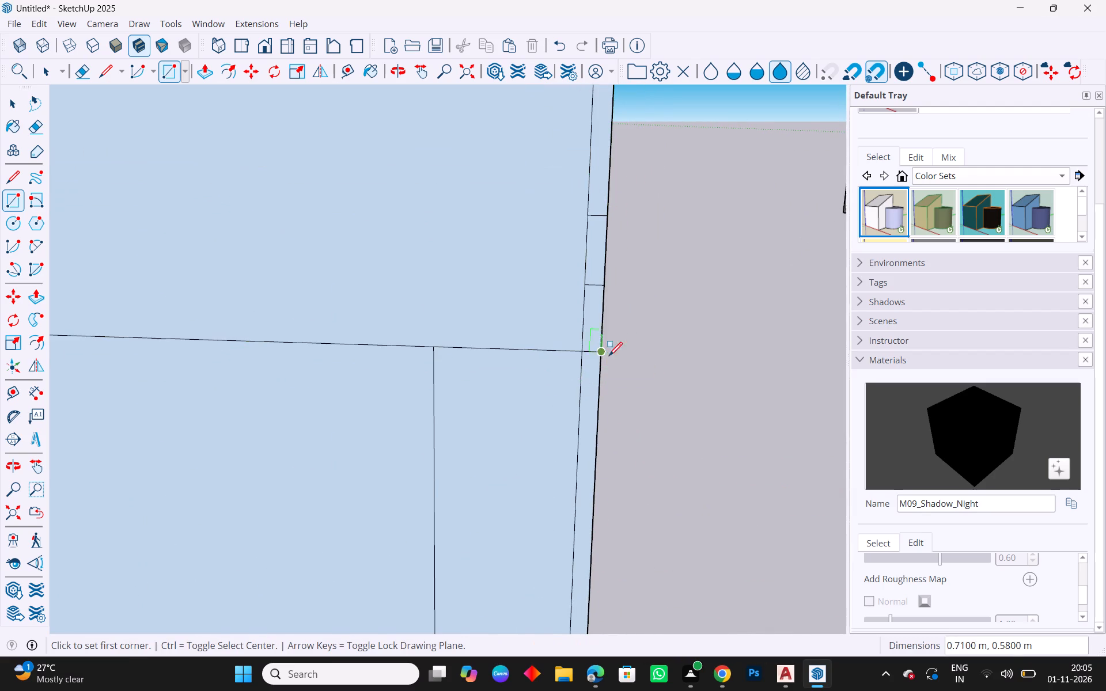
Delete the top compartment's front face to open that compartment.
scroll(632, 359, down, 12)
middle_drag(406, 506, 795, 510)
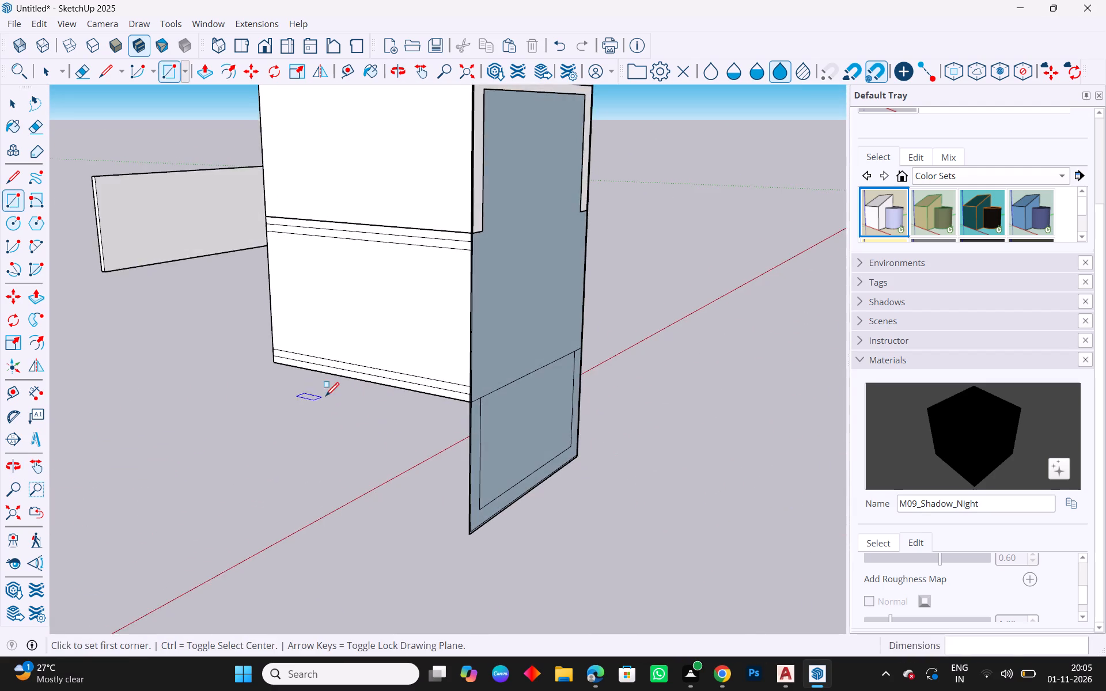
middle_drag(315, 395, 922, 416)
scroll(533, 430, down, 1)
middle_drag(474, 413, 560, 333)
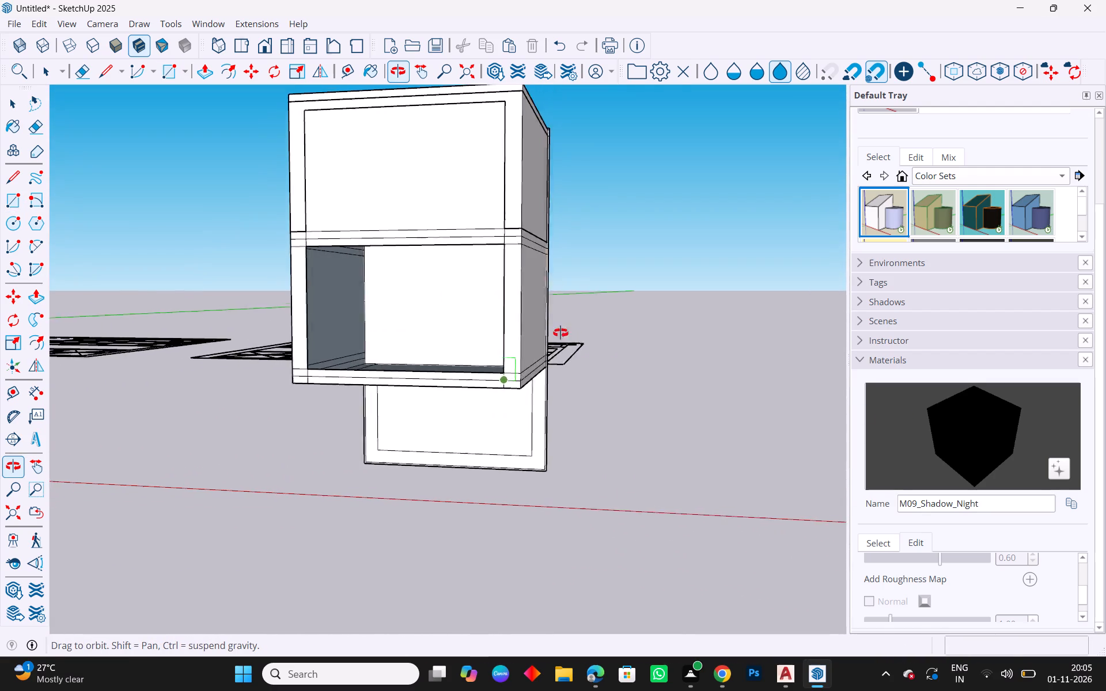
middle_drag(560, 333, 586, 337)
key(Escape)
key(space)
click(426, 191)
key(Delete)
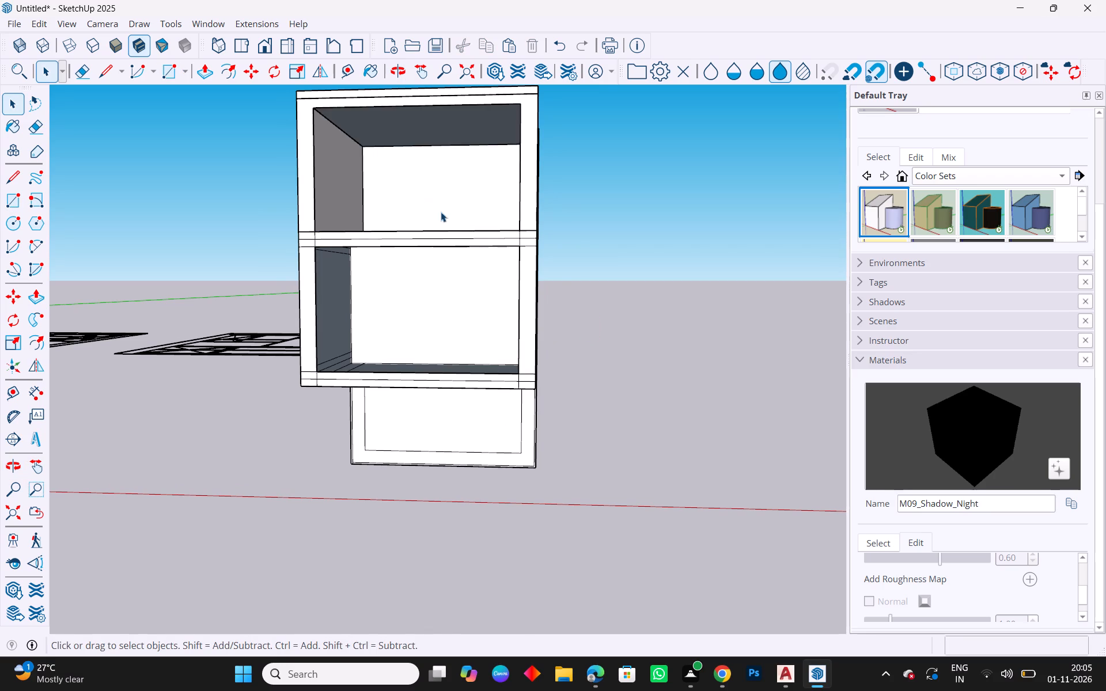
Delete the right inner wall face and the ceiling face inside the top compartment.
middle_drag(483, 234, 536, 327)
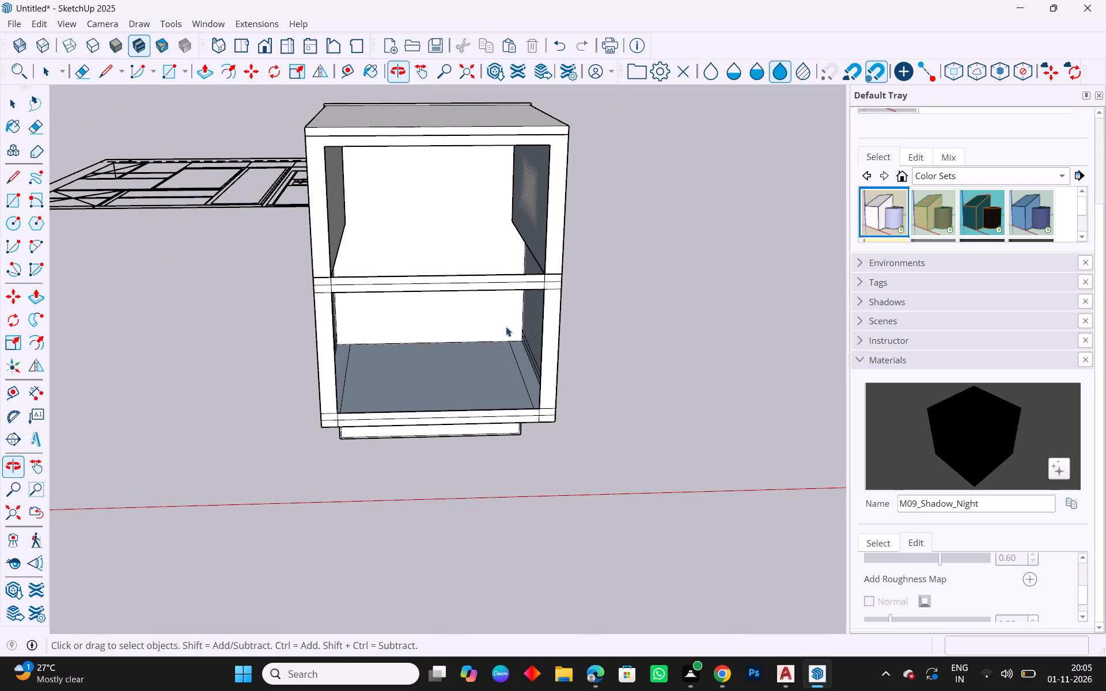
middle_drag(491, 326, 489, 350)
click(527, 174)
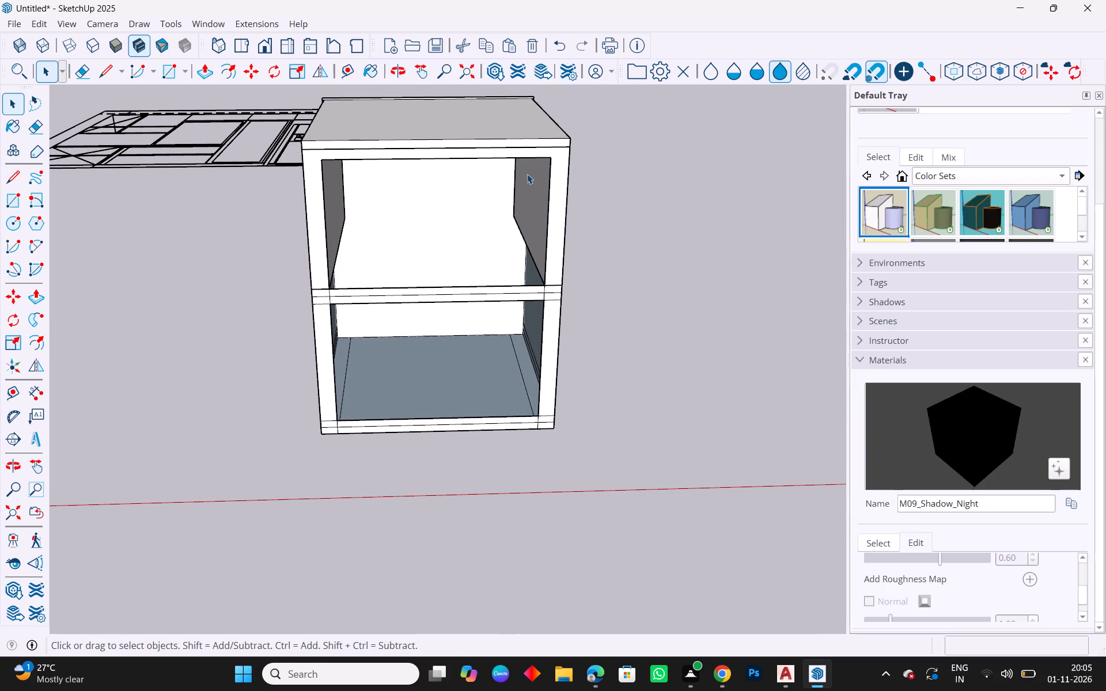
key(Delete)
middle_drag(529, 256, 495, 143)
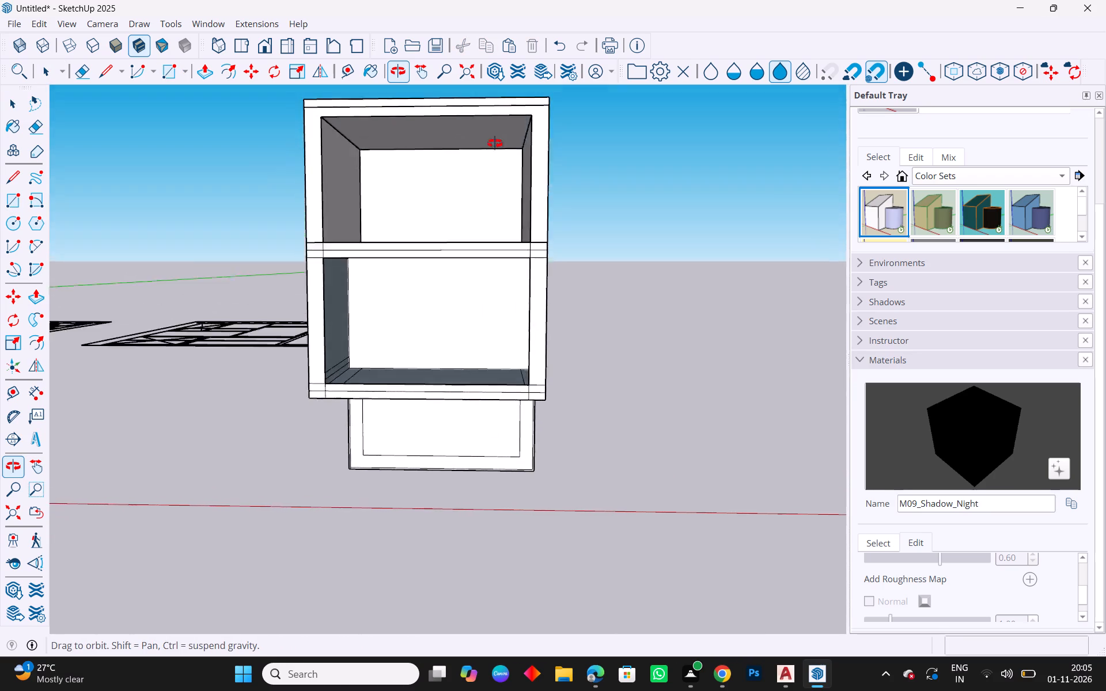
middle_drag(495, 143, 498, 128)
click(453, 143)
key(Delete)
Draw a rectangle from the top compartment's lower front left corner to its back right corner as the compartment floor.
middle_drag(507, 200, 488, 238)
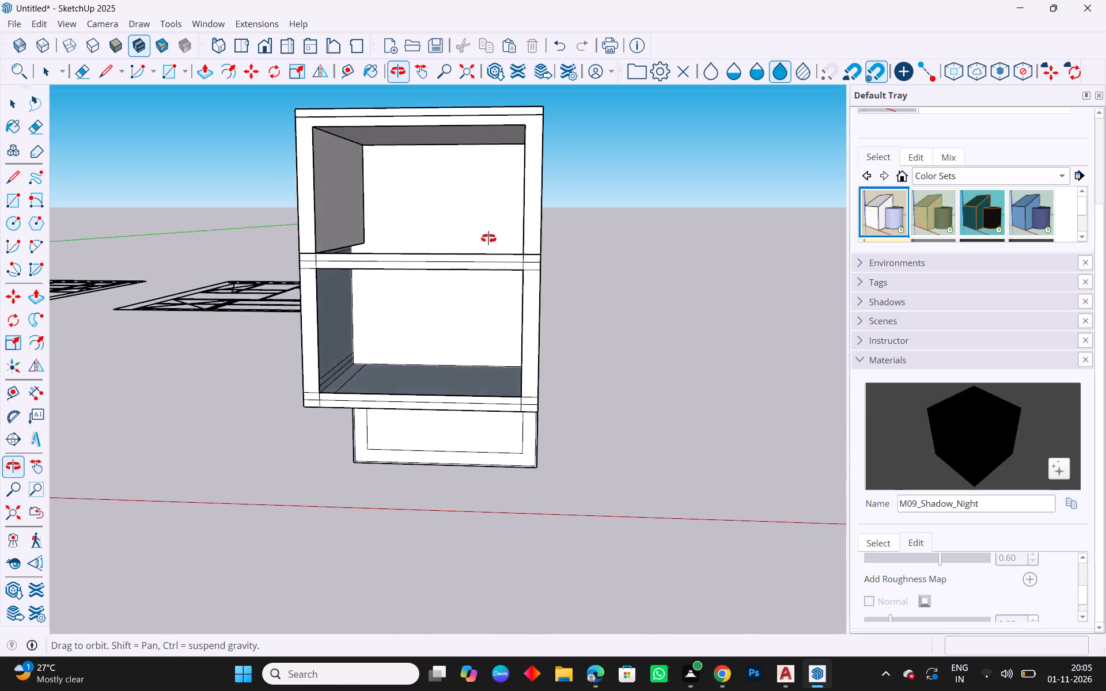
middle_drag(488, 238, 467, 320)
key(Escape)
click(13, 201)
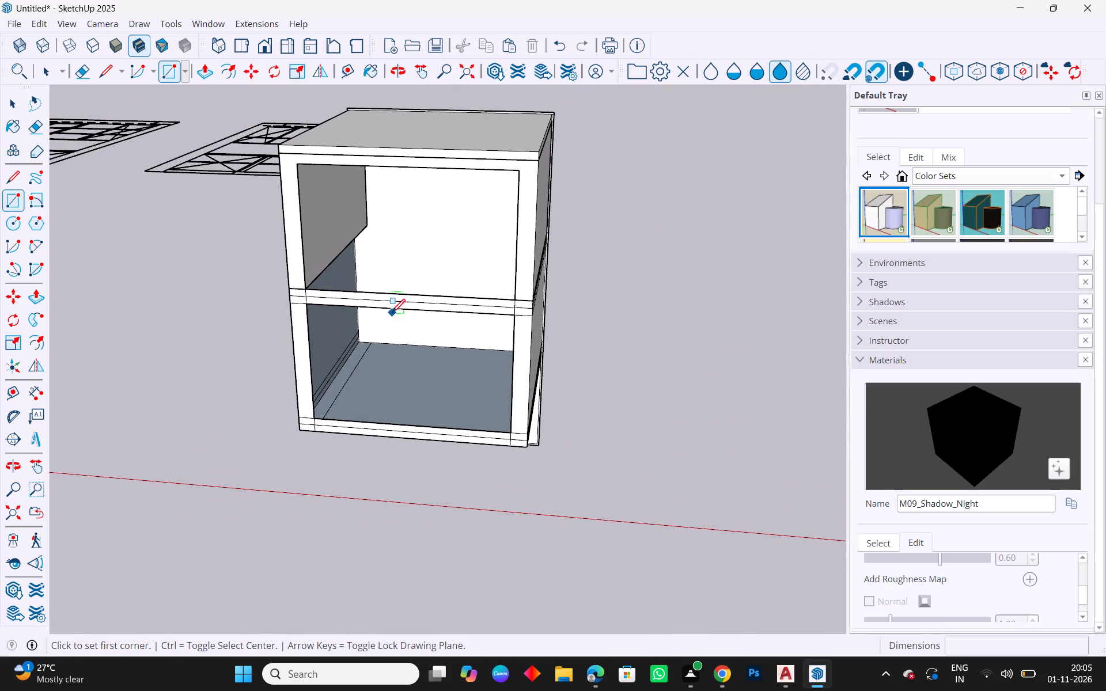
click(306, 290)
middle_drag(430, 264, 509, 275)
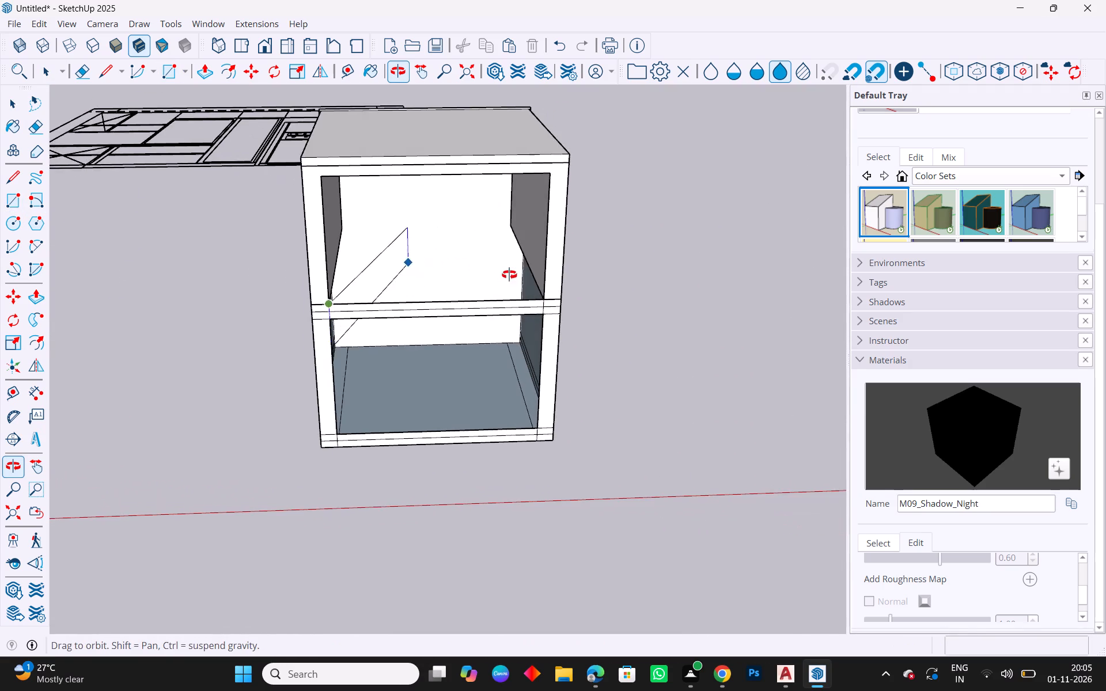
middle_drag(509, 275, 512, 271)
click(513, 229)
Delete the face closing the front of the top compartment, keeping the floor face.
key(Escape)
key(space)
click(502, 242)
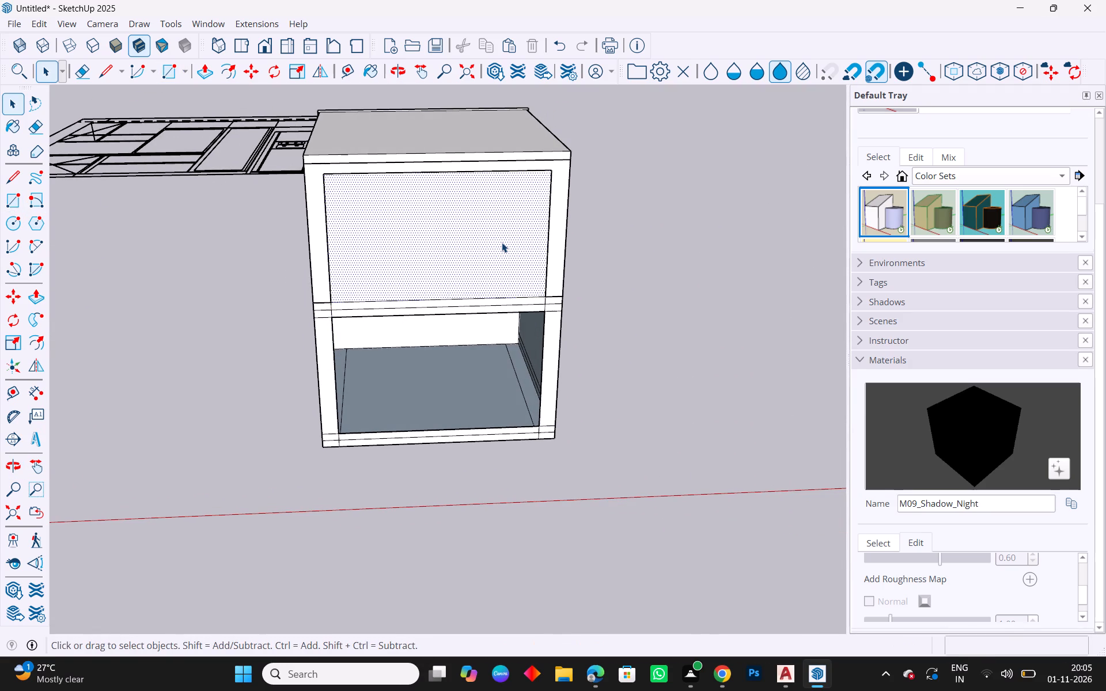
key(Delete)
Delete the overlapping right inner wall face inside the top compartment.
middle_drag(520, 295, 507, 230)
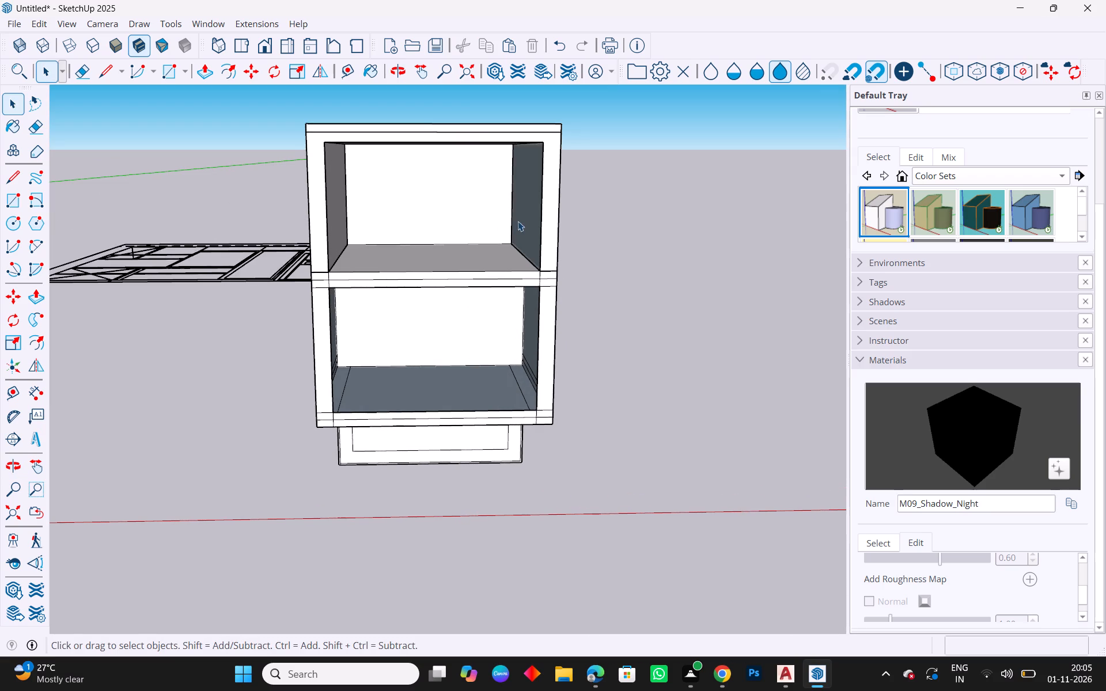
click(527, 208)
key(Delete)
middle_drag(566, 314, 525, 335)
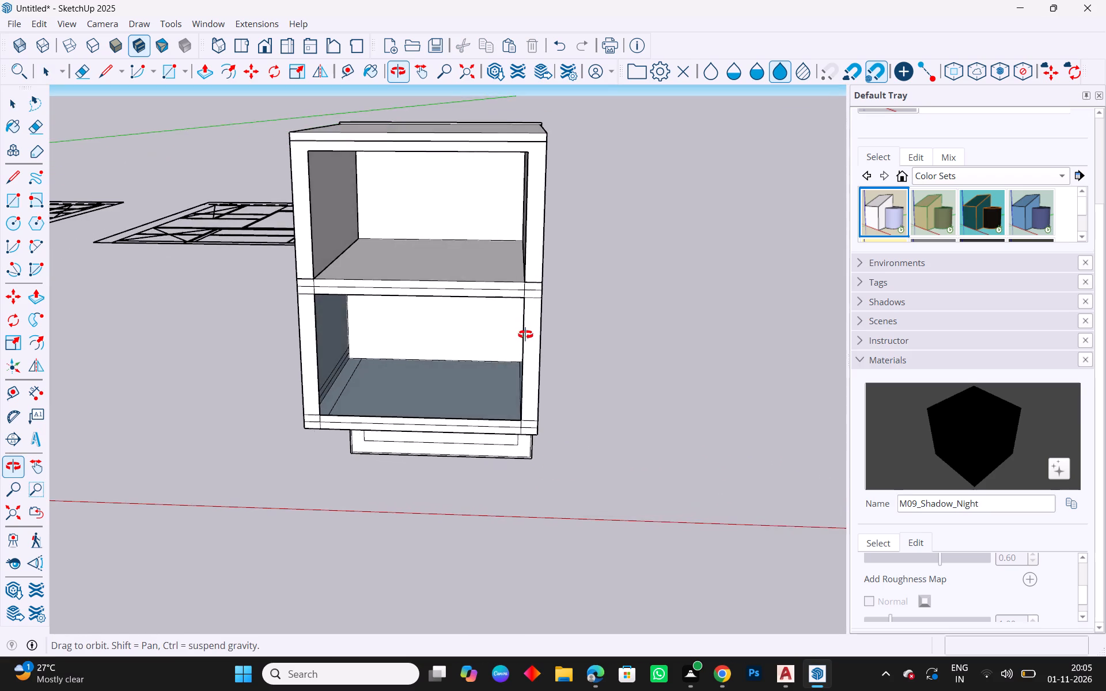
middle_drag(525, 335, 539, 291)
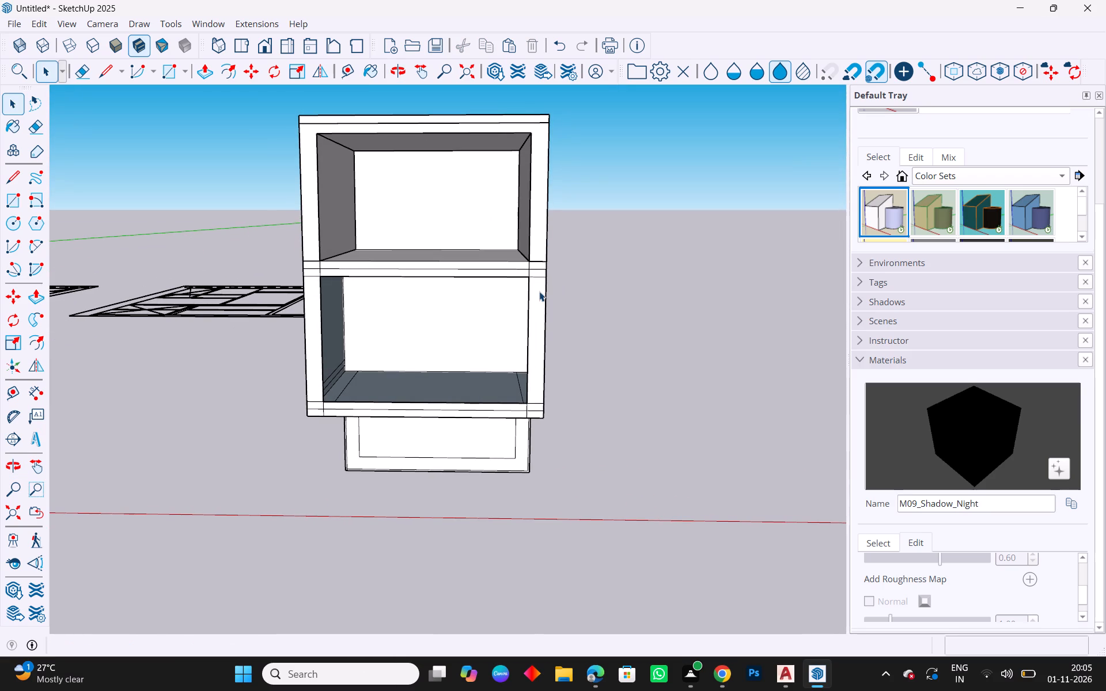
scroll(479, 382, up, 2)
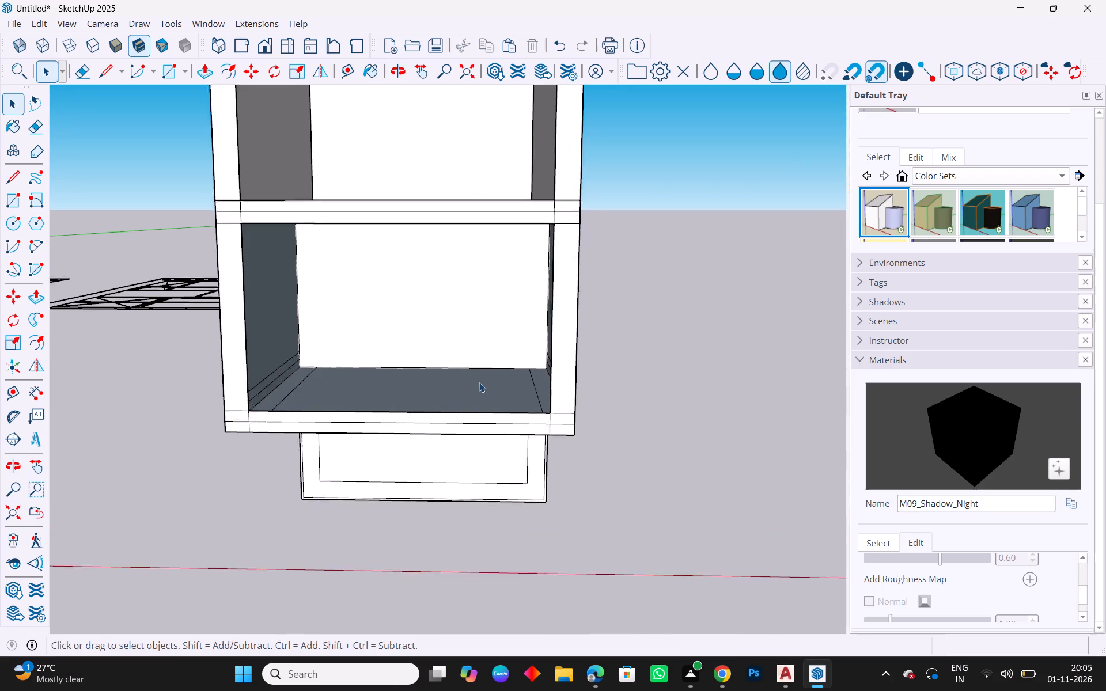
Delete the narrow ceiling strip faces along the right and left sides of the middle compartment.
scroll(479, 382, up, 2)
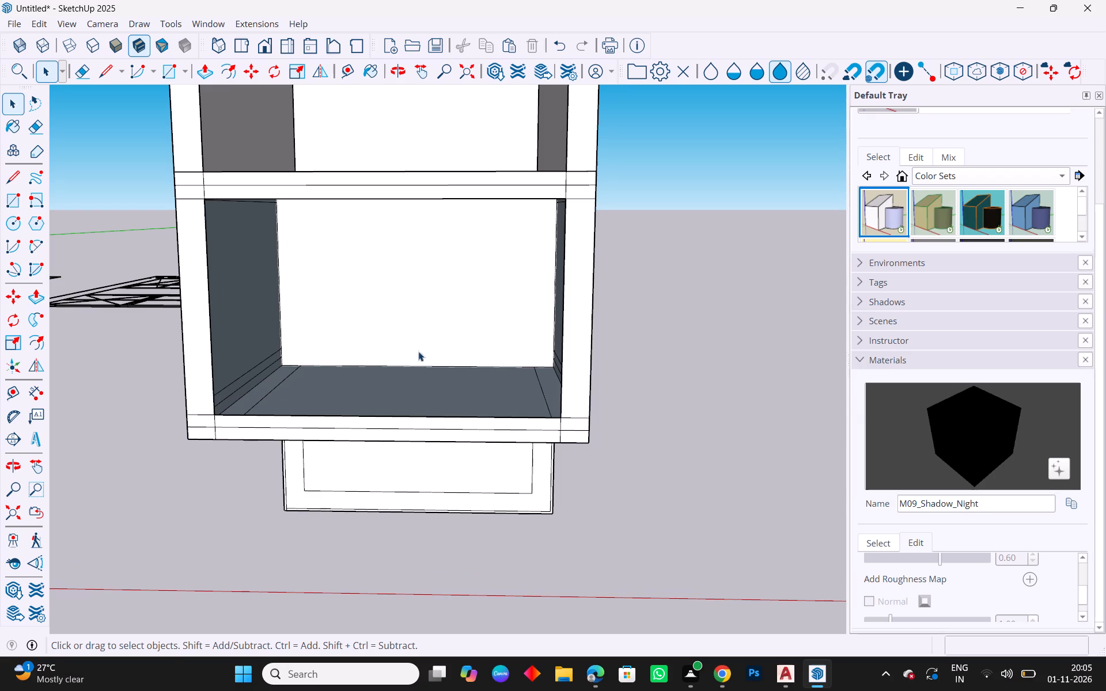
middle_drag(407, 393, 468, 319)
scroll(488, 297, down, 1)
click(554, 194)
key(Delete)
middle_drag(525, 236, 520, 241)
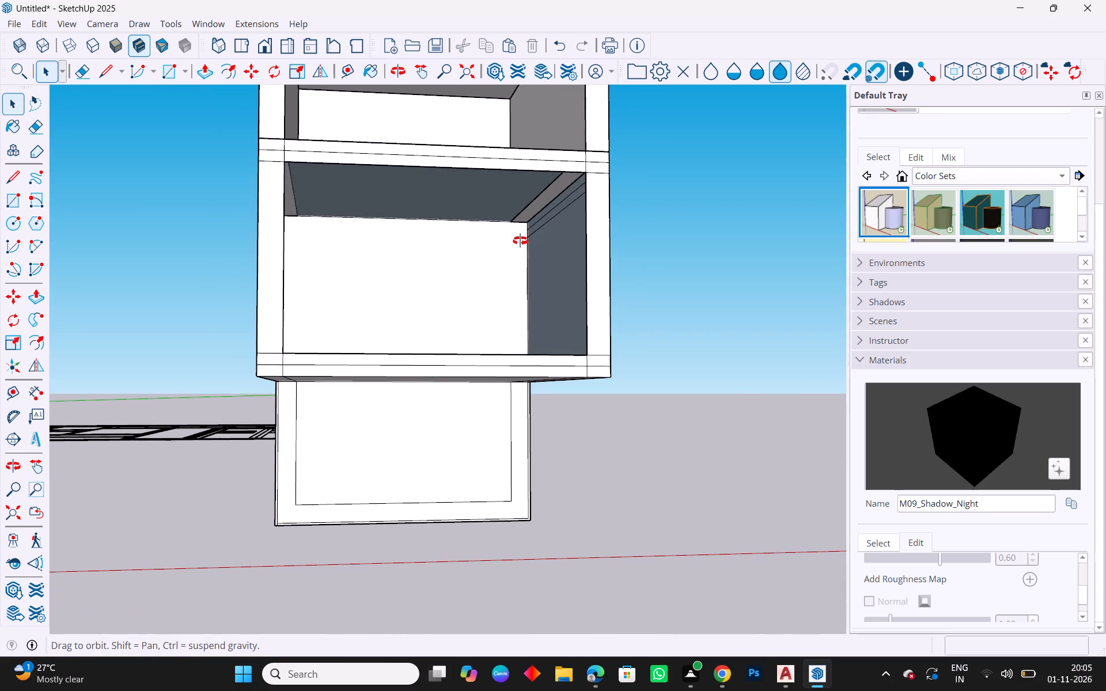
middle_drag(520, 241, 475, 268)
click(285, 196)
key(Delete)
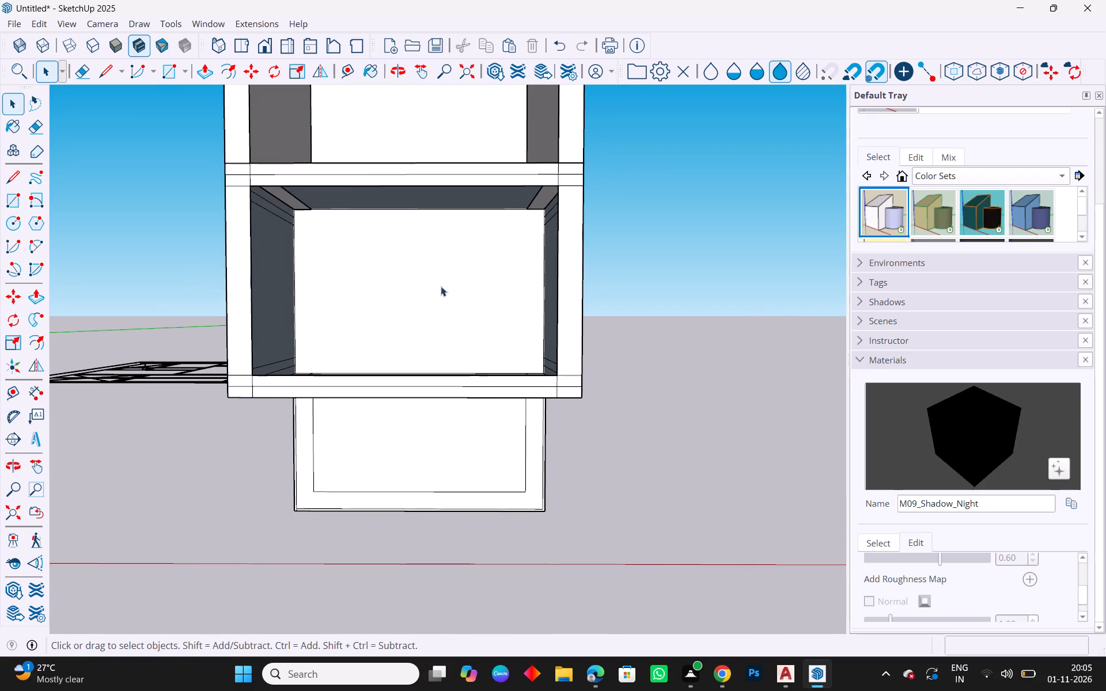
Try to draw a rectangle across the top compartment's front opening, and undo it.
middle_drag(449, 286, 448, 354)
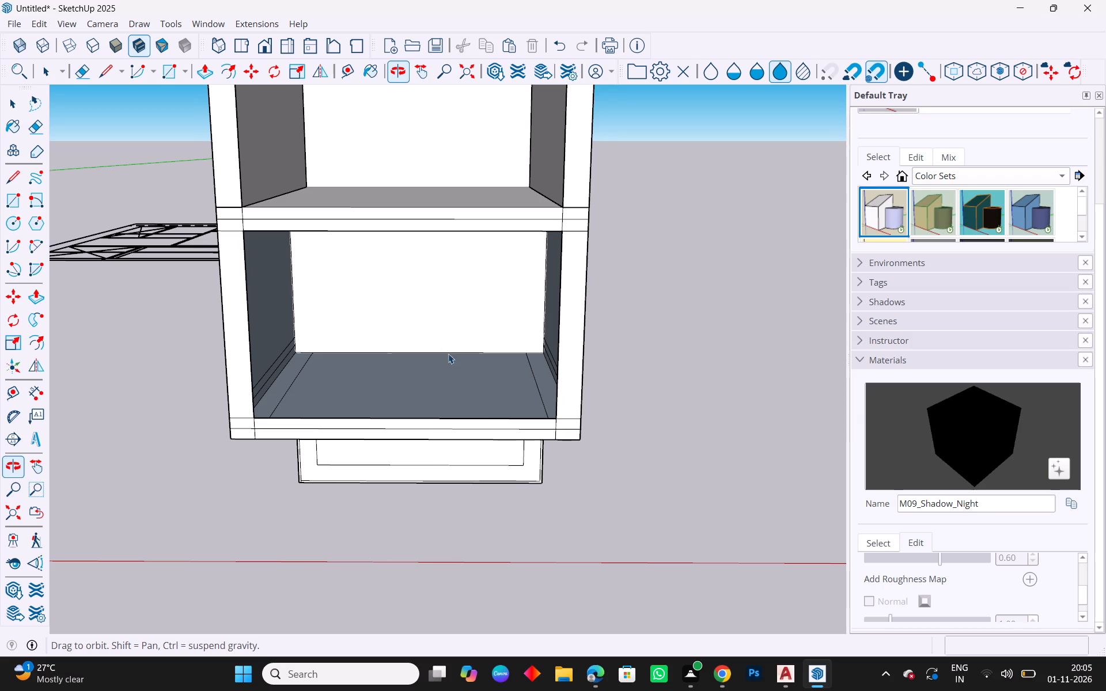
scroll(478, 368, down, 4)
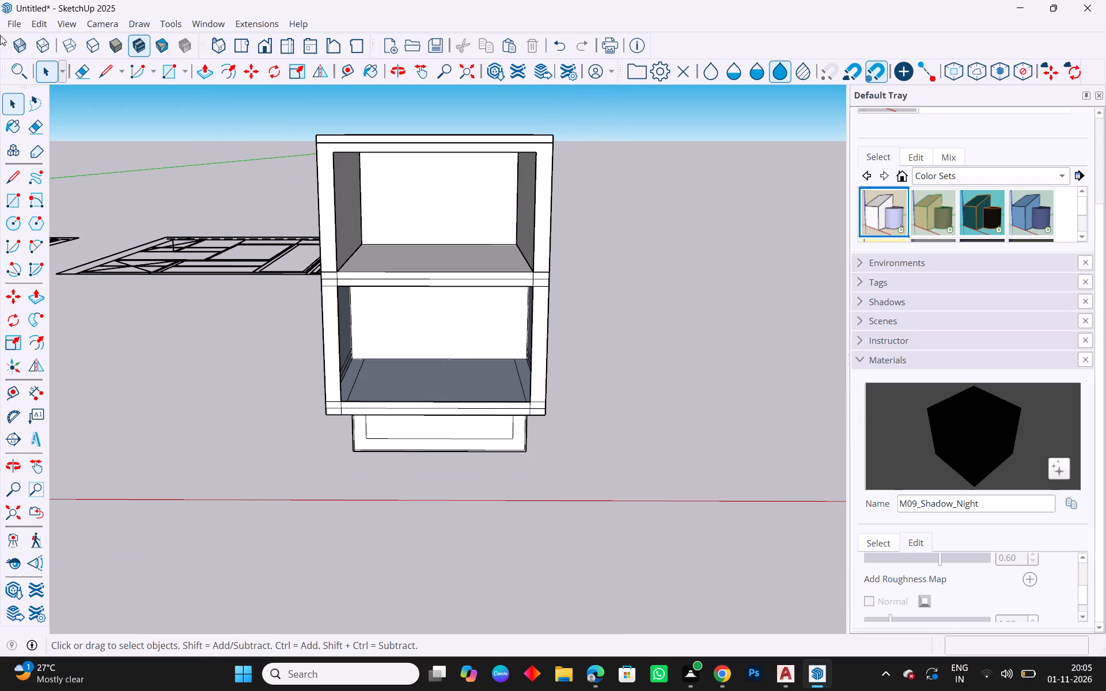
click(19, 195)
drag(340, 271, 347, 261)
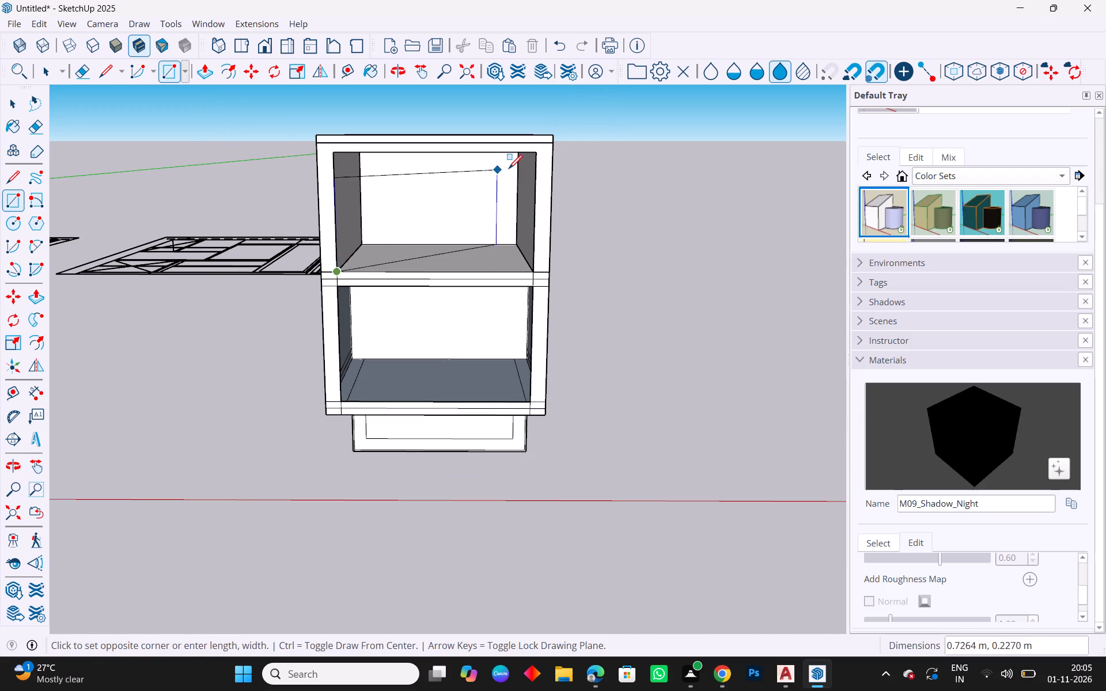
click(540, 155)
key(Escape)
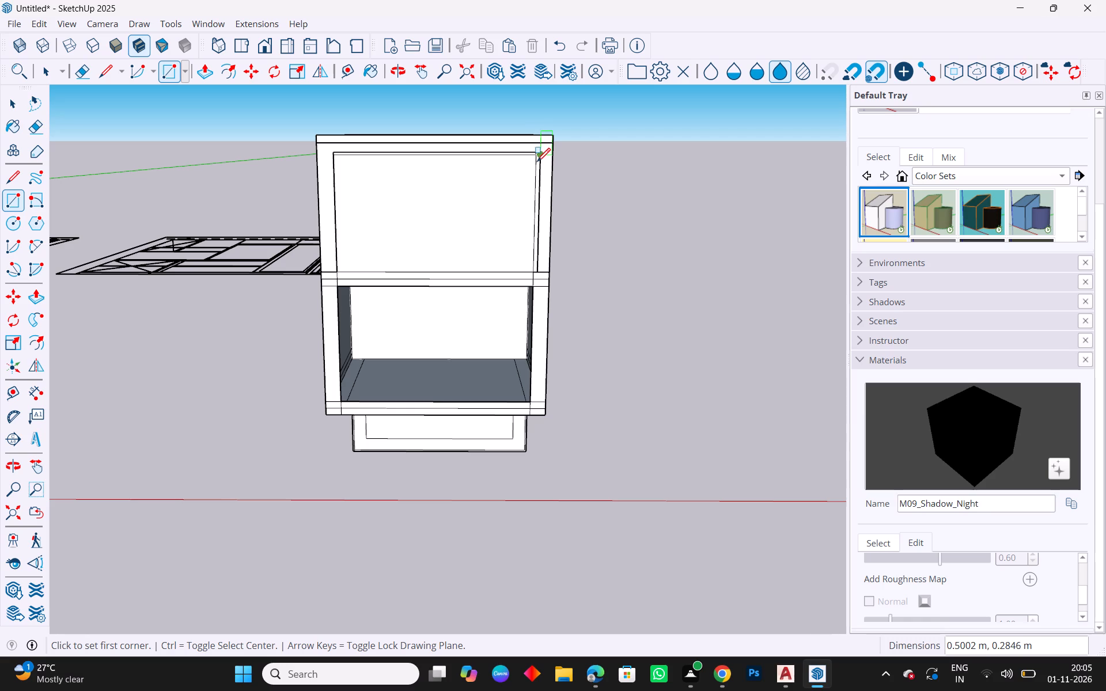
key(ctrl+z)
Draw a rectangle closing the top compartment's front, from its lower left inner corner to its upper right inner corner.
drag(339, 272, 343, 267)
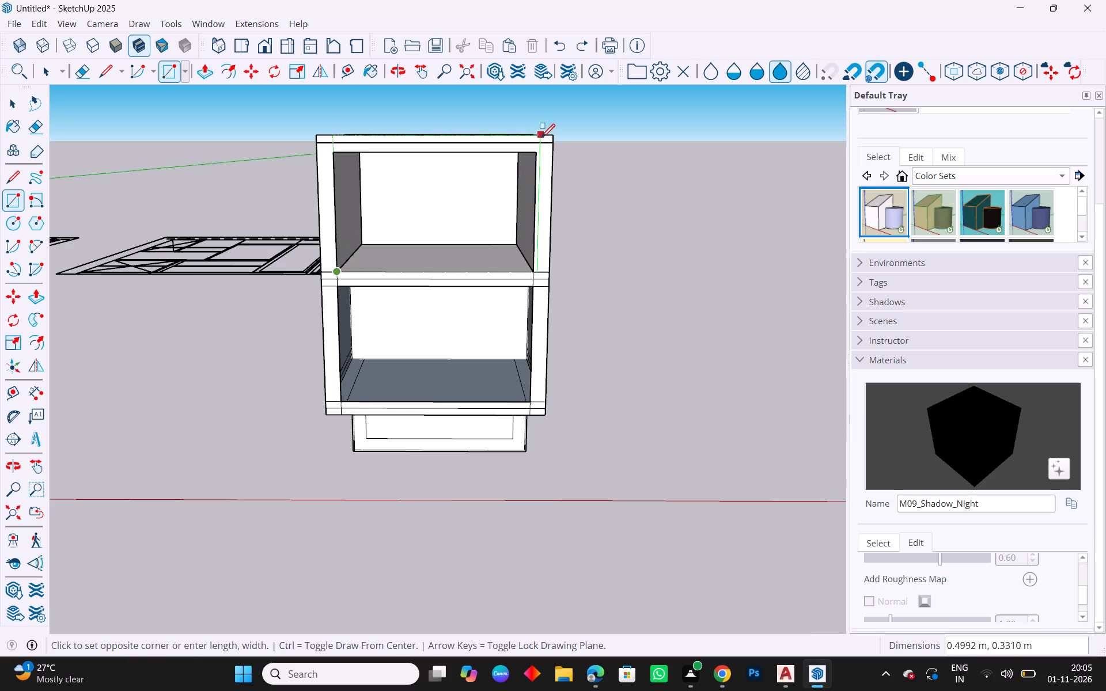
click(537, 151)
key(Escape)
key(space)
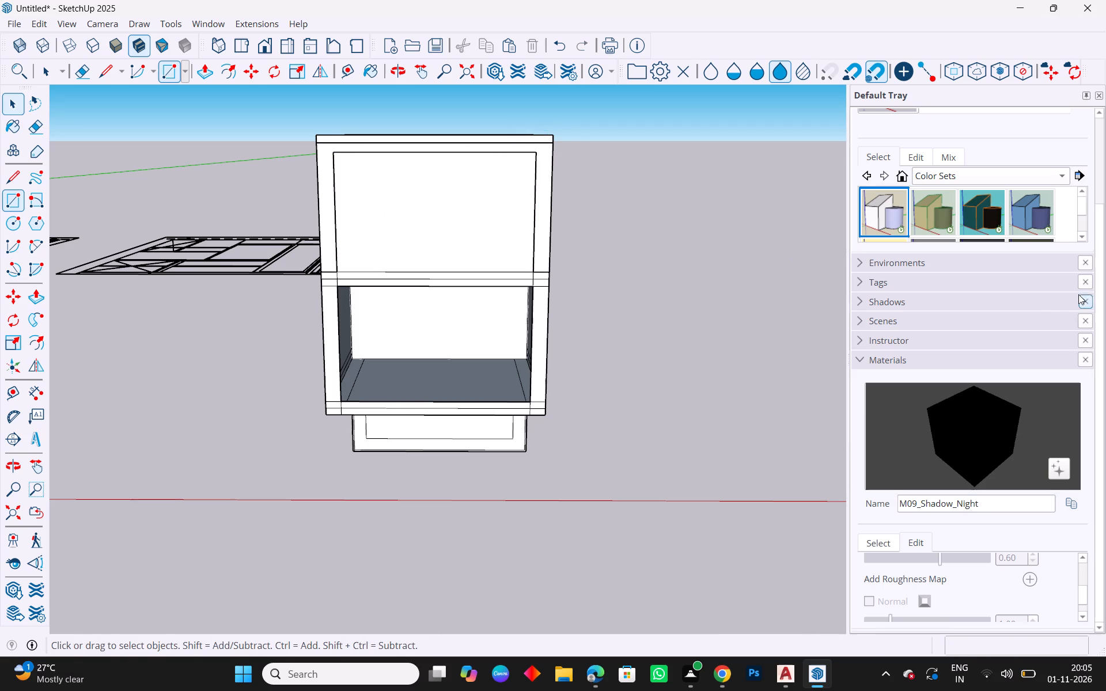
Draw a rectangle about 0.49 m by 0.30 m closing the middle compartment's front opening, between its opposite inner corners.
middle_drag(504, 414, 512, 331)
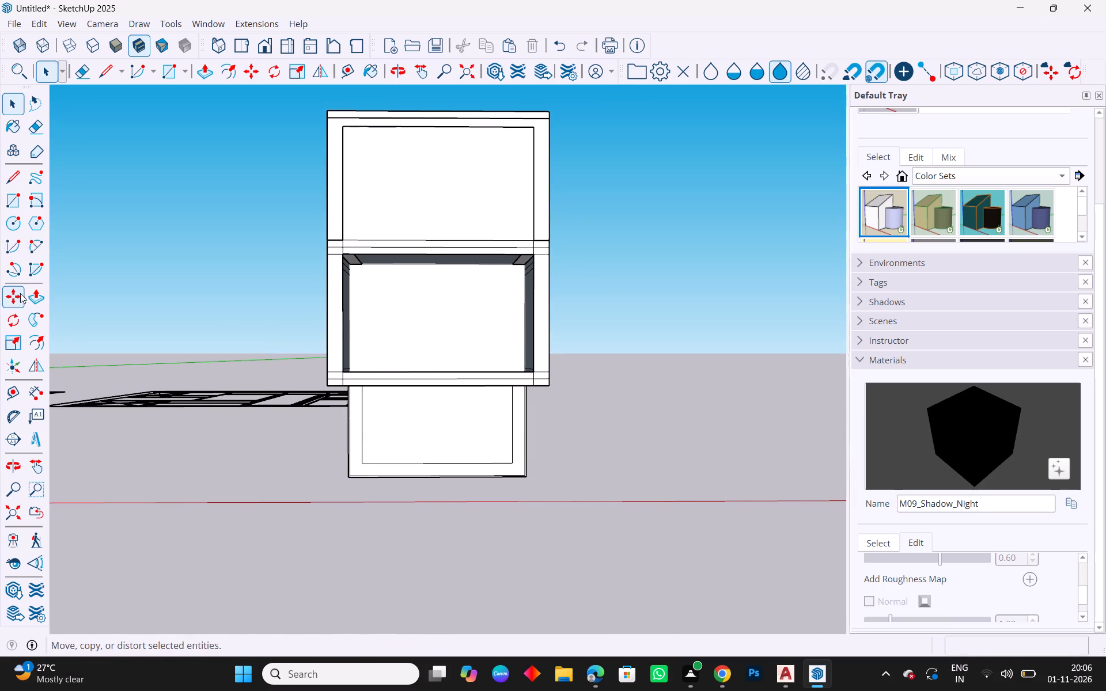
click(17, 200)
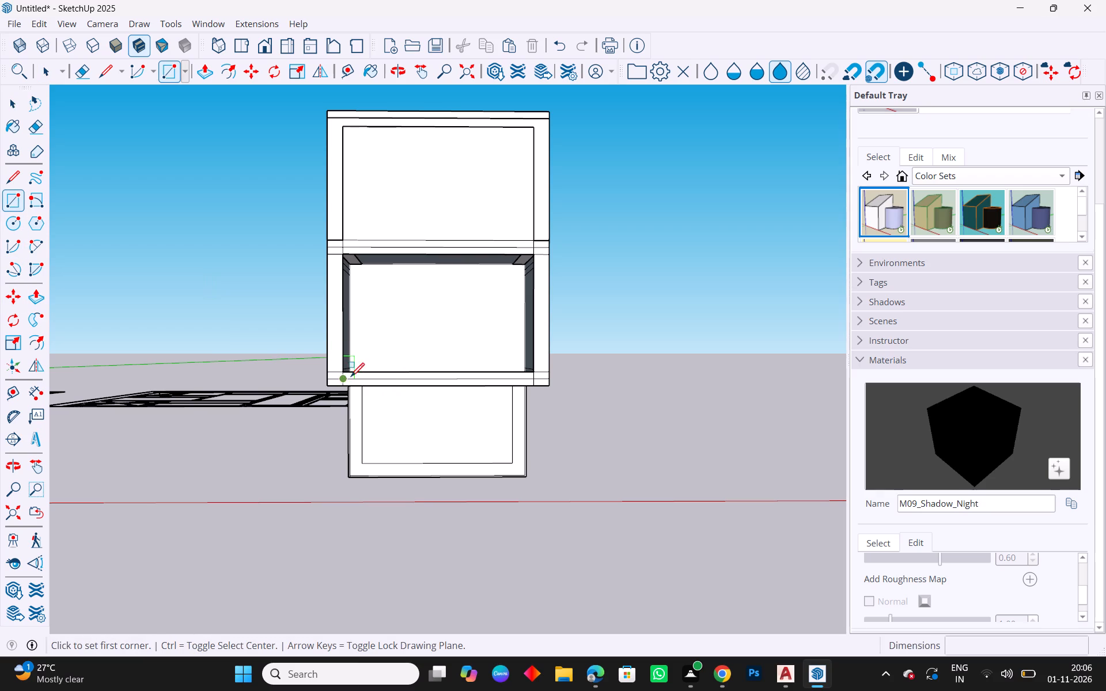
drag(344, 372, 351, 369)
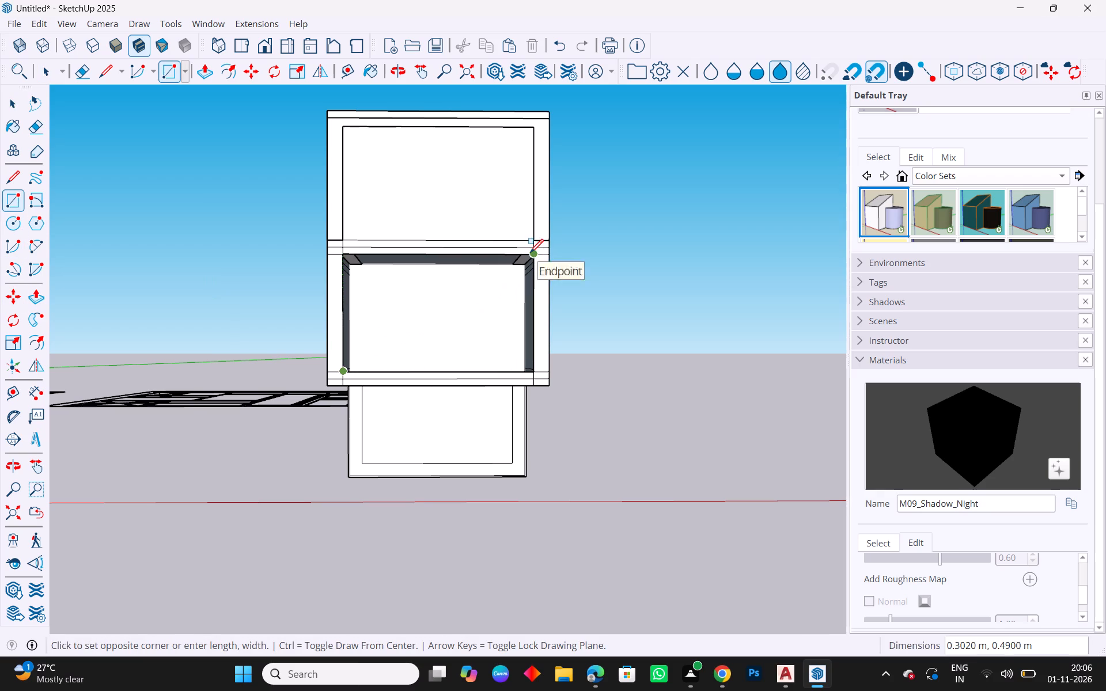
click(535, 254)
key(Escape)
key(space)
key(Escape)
Push/Pull the inner panel face of the recessed bottom section forward 0.6 m, level with the cabinet's front.
middle_drag(548, 464, 589, 459)
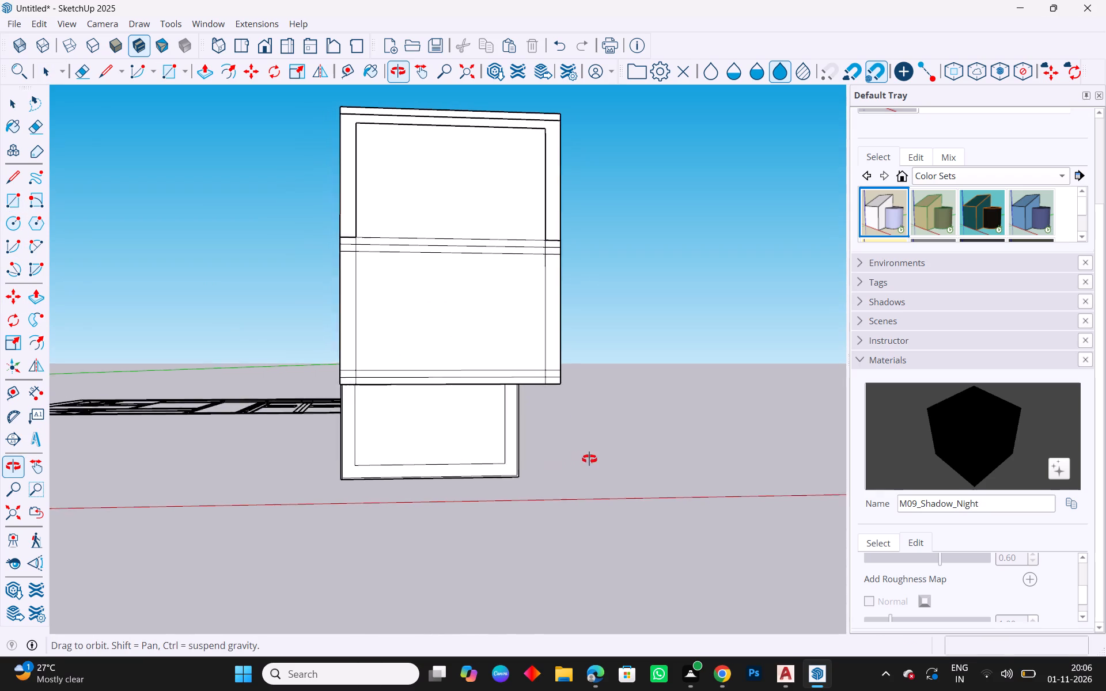
middle_drag(589, 459, 577, 479)
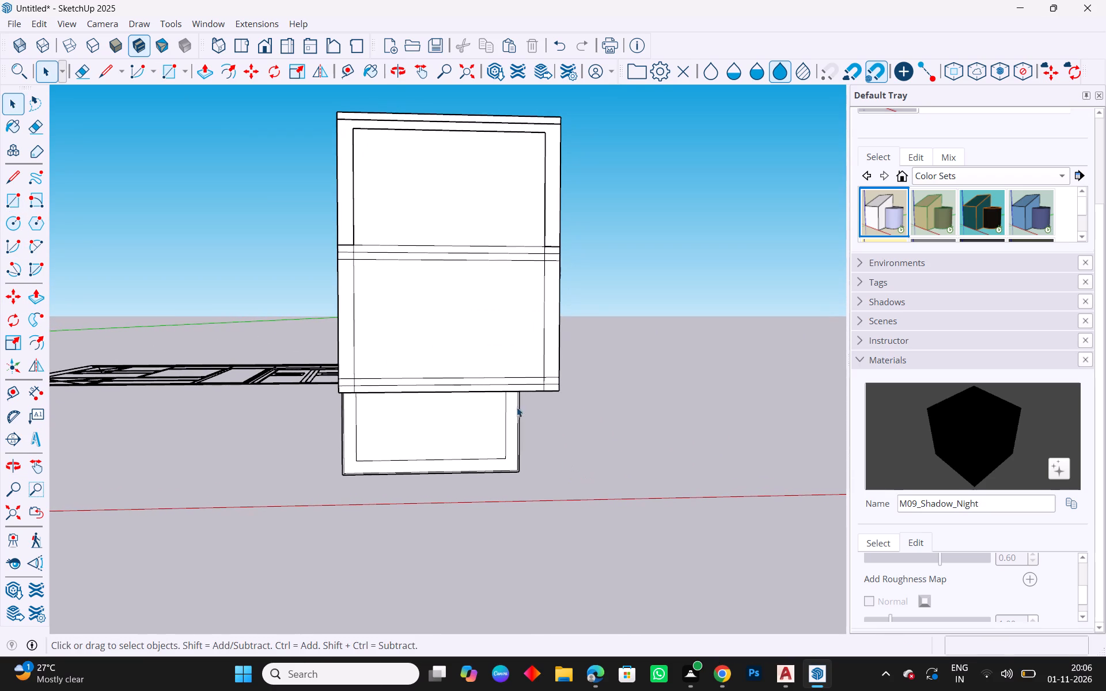
scroll(511, 364, down, 2)
middle_drag(571, 439, 548, 320)
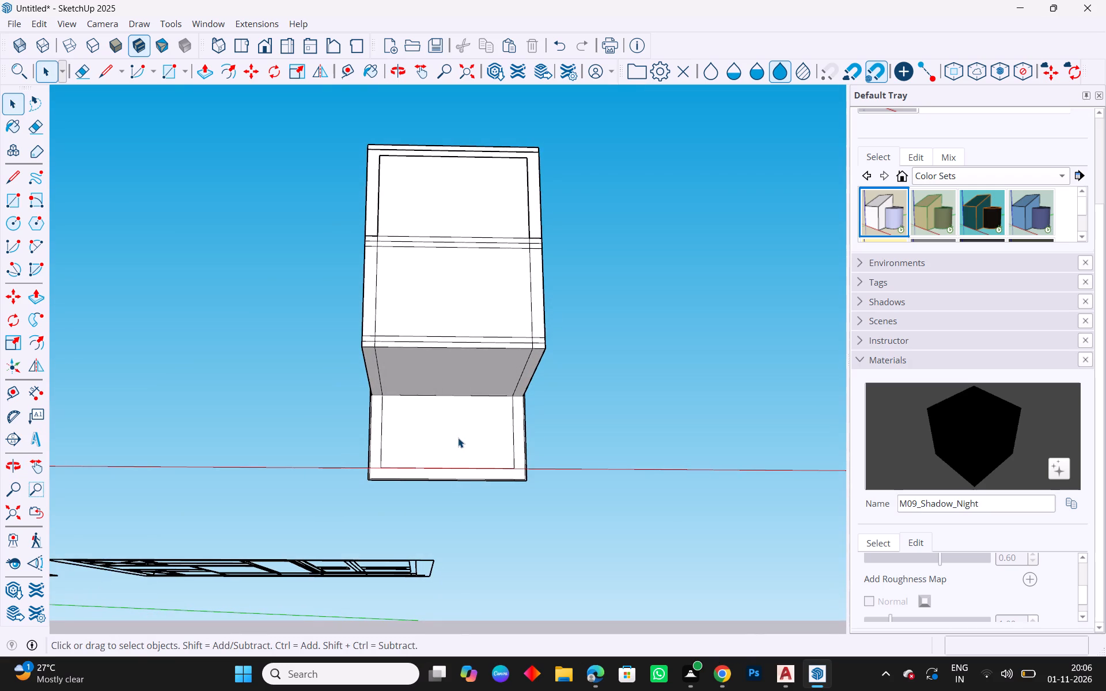
click(458, 438)
key(p)
click(467, 429)
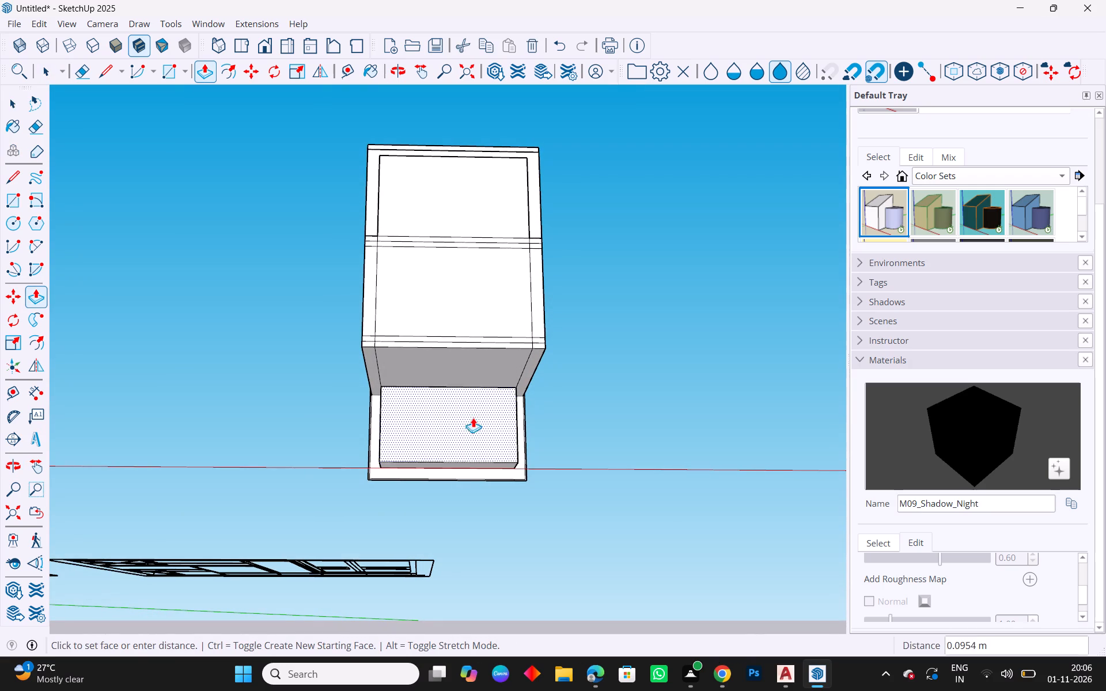
middle_drag(389, 366, 404, 467)
click(379, 385)
middle_drag(386, 432, 531, 431)
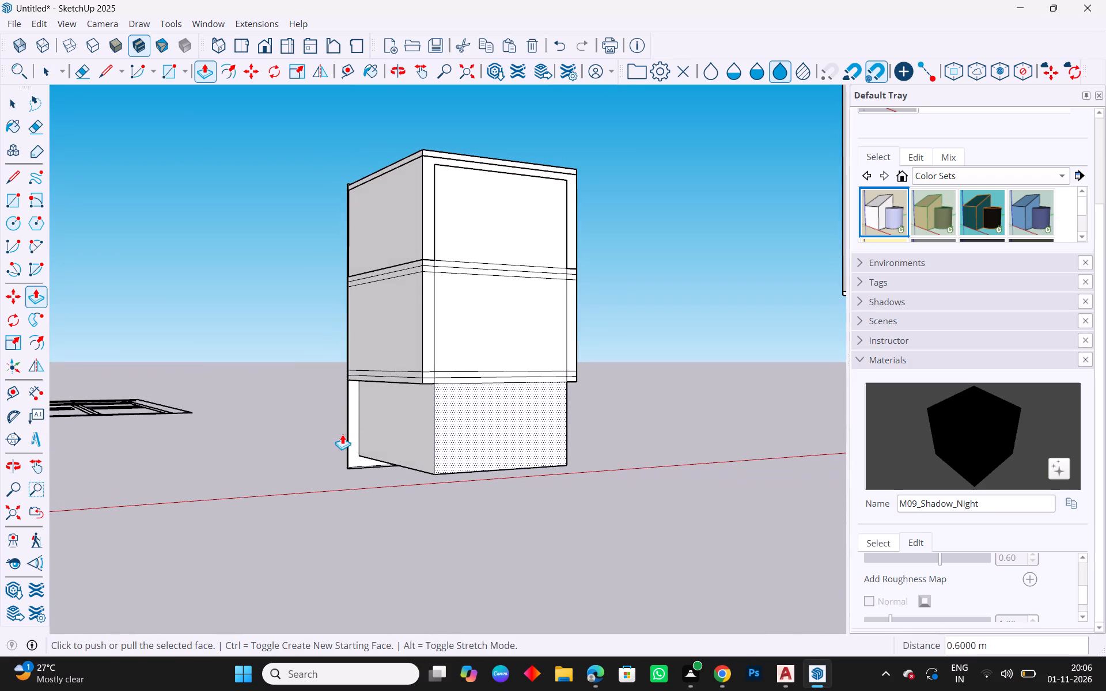
Push/Pull the frame face around the bottom section forward 0.6 m, level with the cabinet's front.
key(Escape)
key(space)
click(353, 447)
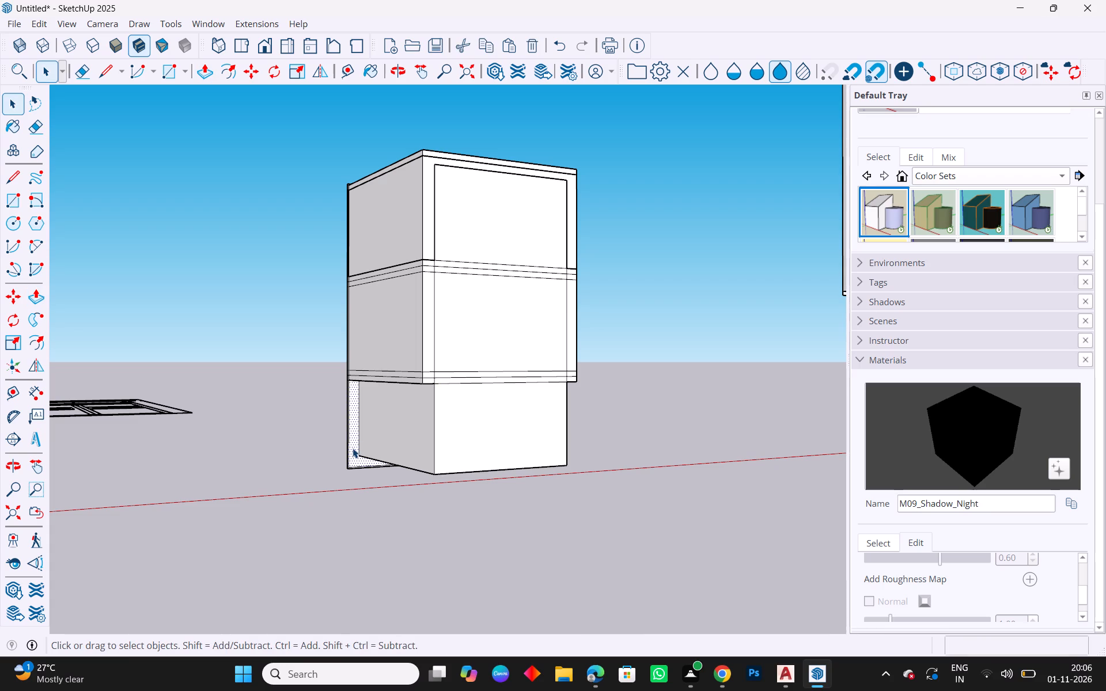
key(p)
click(353, 448)
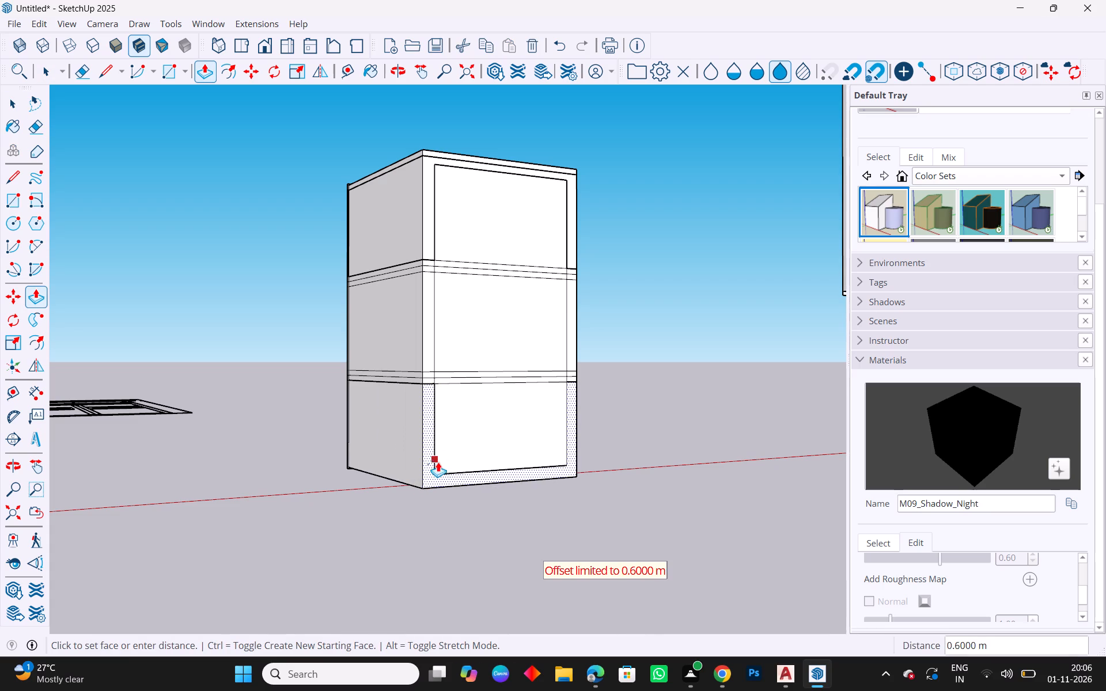
click(438, 472)
middle_drag(518, 479, 323, 480)
key(Escape)
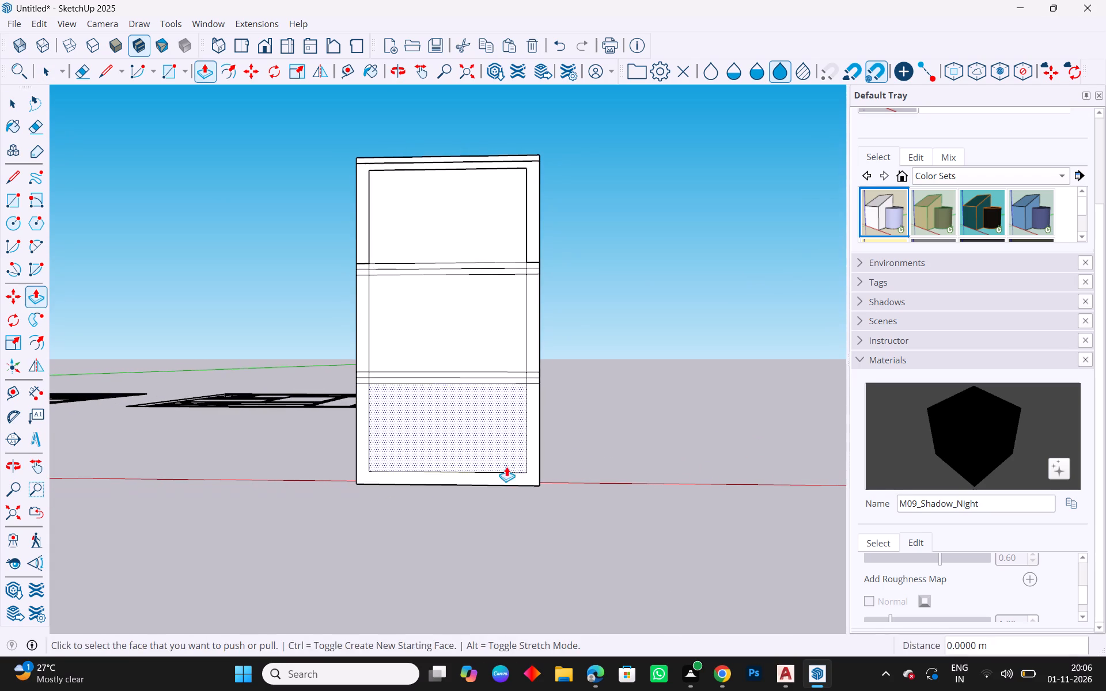
key(space)
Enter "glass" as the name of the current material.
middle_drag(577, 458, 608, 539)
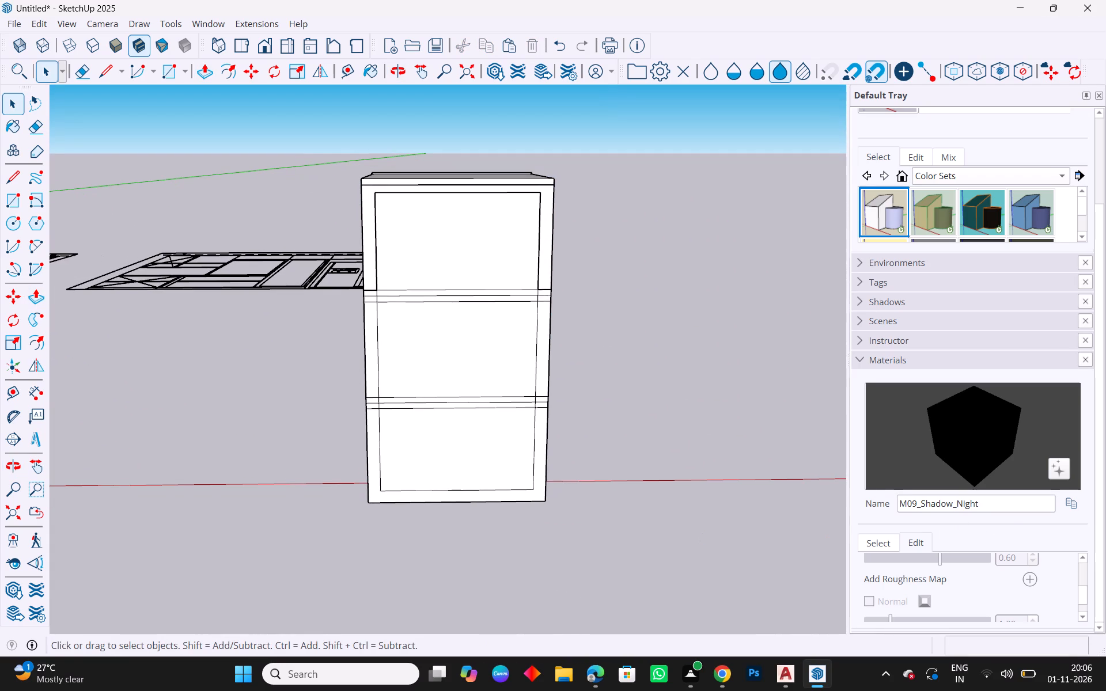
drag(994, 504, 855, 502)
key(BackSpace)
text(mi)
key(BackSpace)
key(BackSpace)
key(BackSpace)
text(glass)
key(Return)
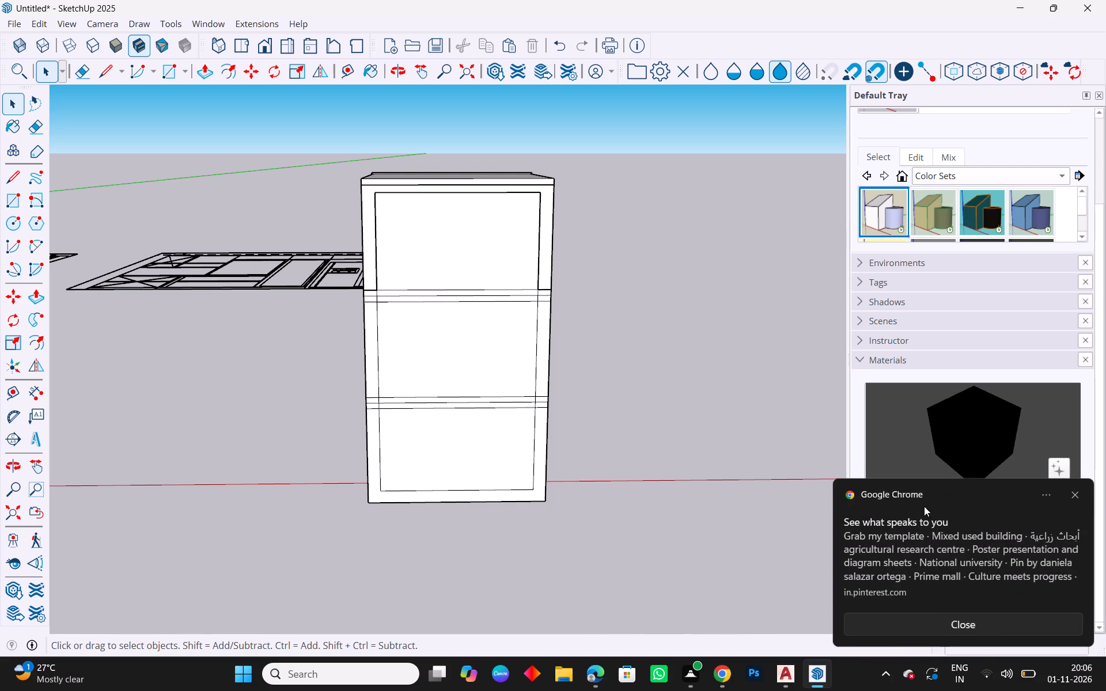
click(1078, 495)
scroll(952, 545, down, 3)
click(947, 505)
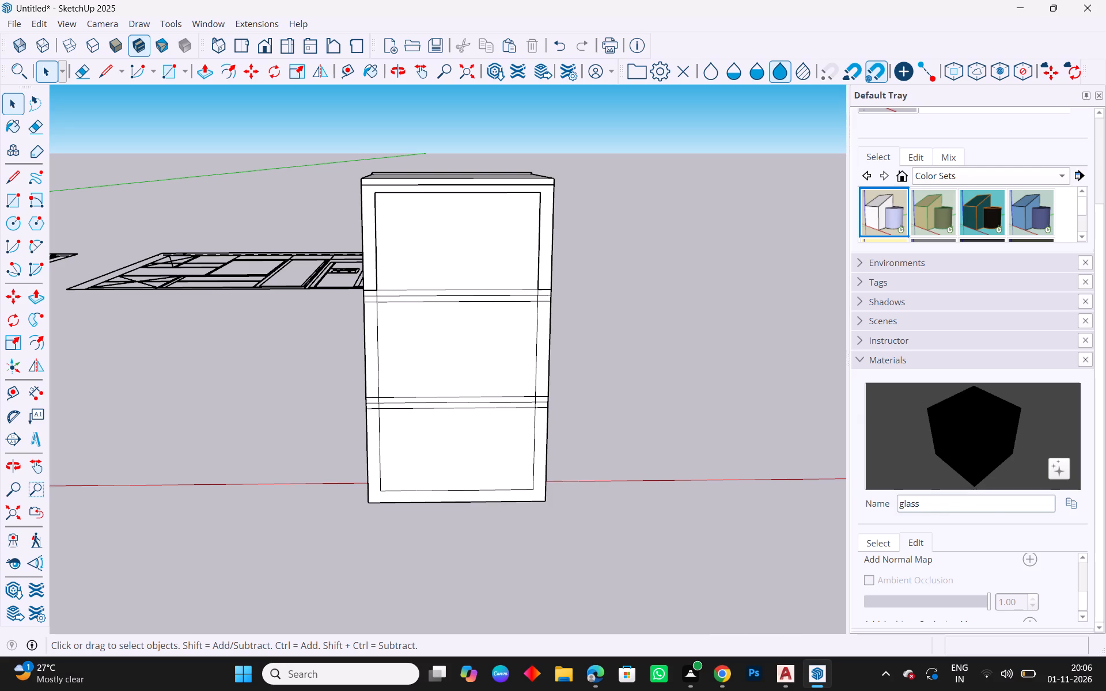
Paint the front panels of the top, middle and bottom compartments with Glass_Basic_01 from the Glass collection.
click(873, 540)
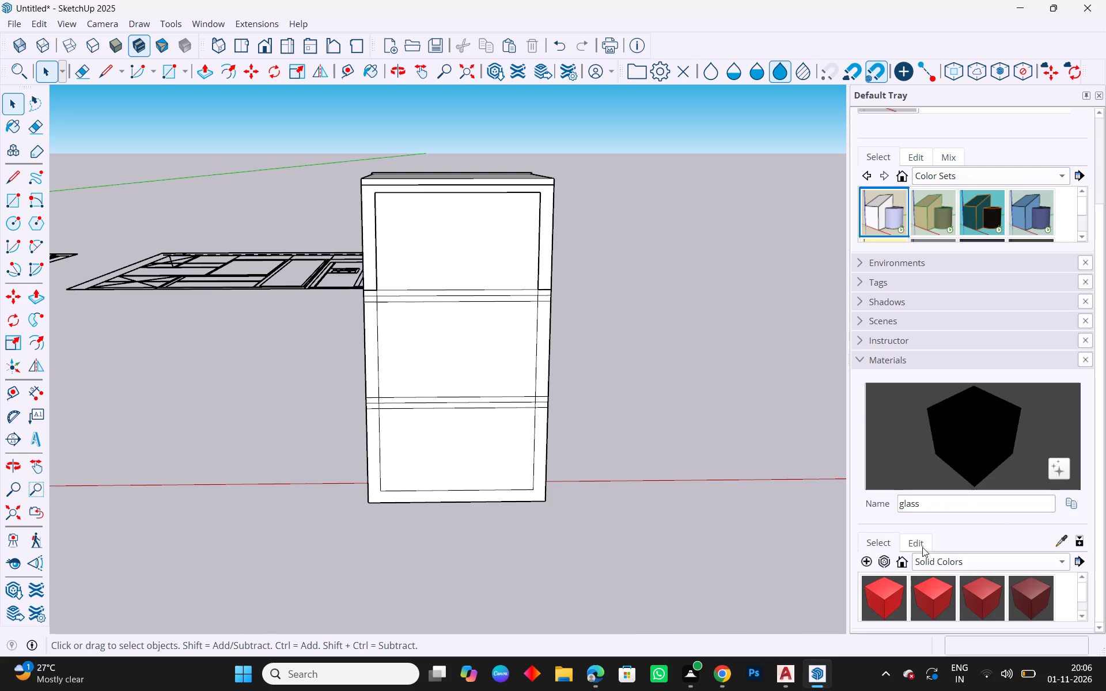
scroll(972, 553, down, 4)
click(987, 557)
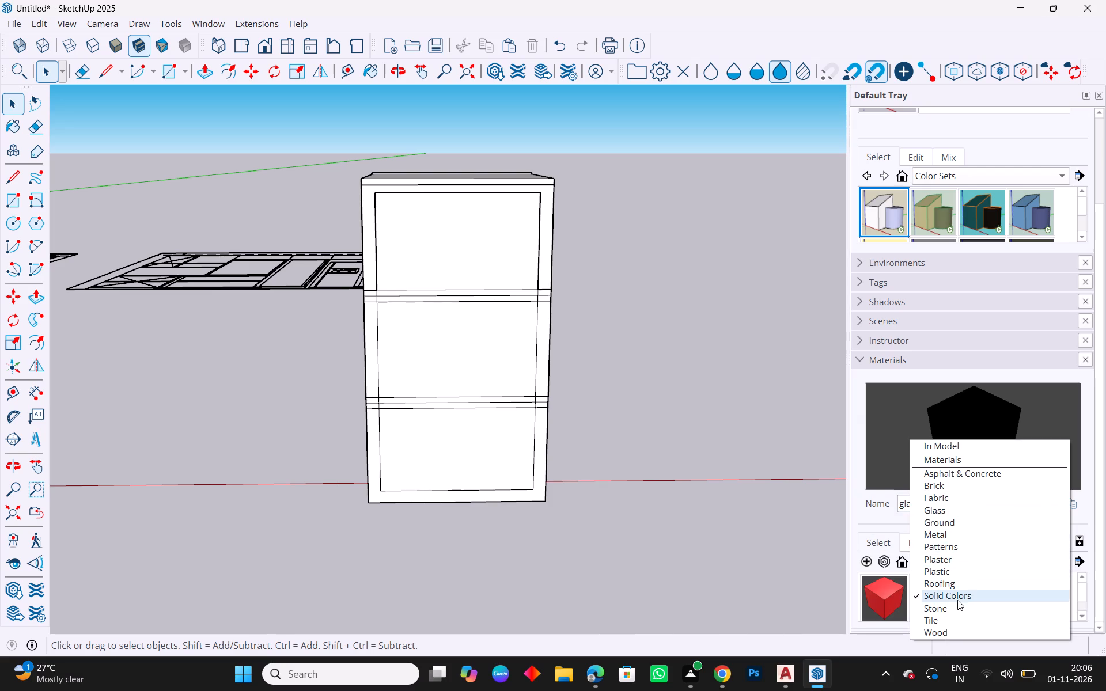
click(945, 512)
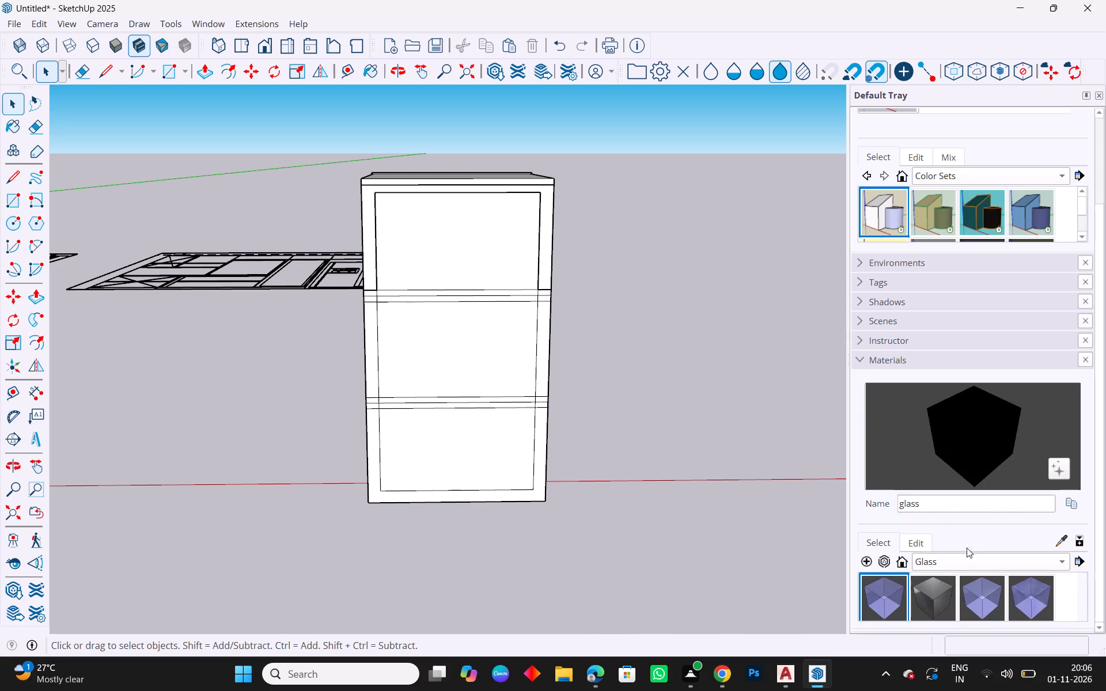
click(881, 591)
click(461, 265)
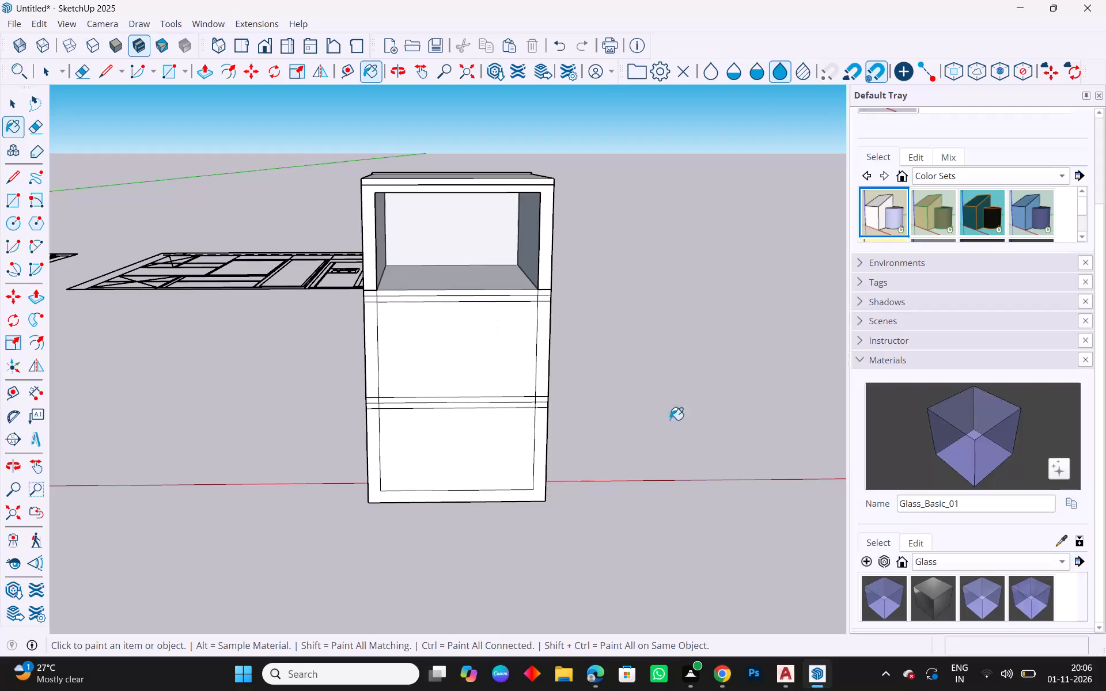
click(505, 358)
middle_drag(540, 393, 505, 262)
click(479, 409)
click(480, 426)
click(429, 283)
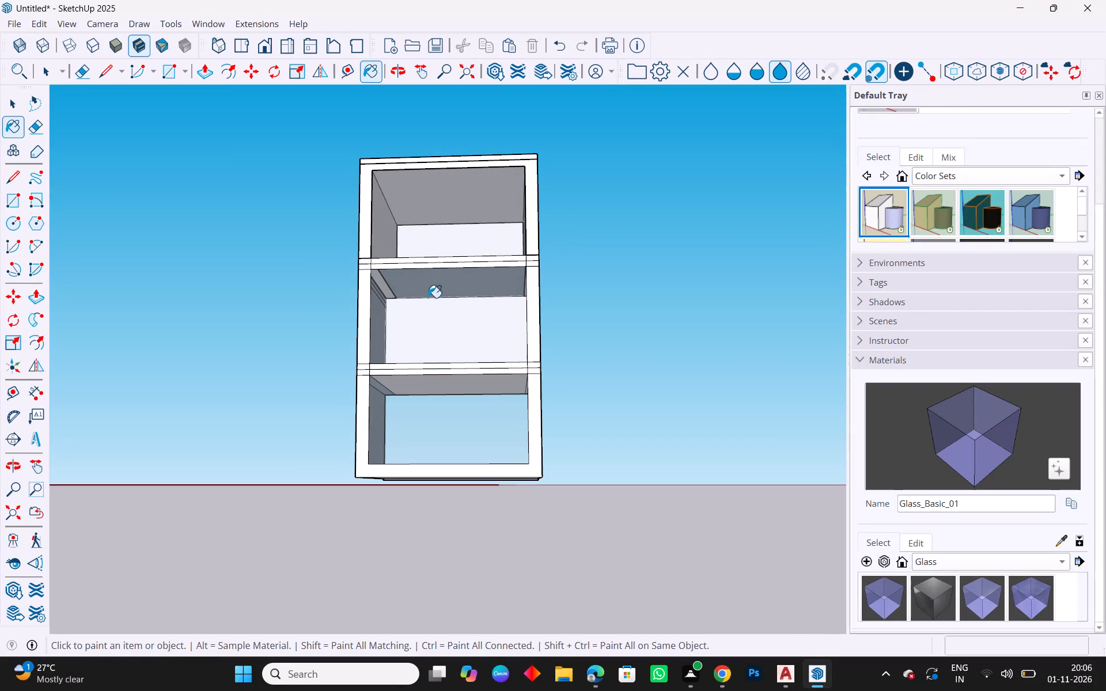
click(422, 312)
click(430, 337)
Delete the top compartment's glass front panel and the overlapping right inner wall face behind it.
middle_drag(530, 357, 779, 474)
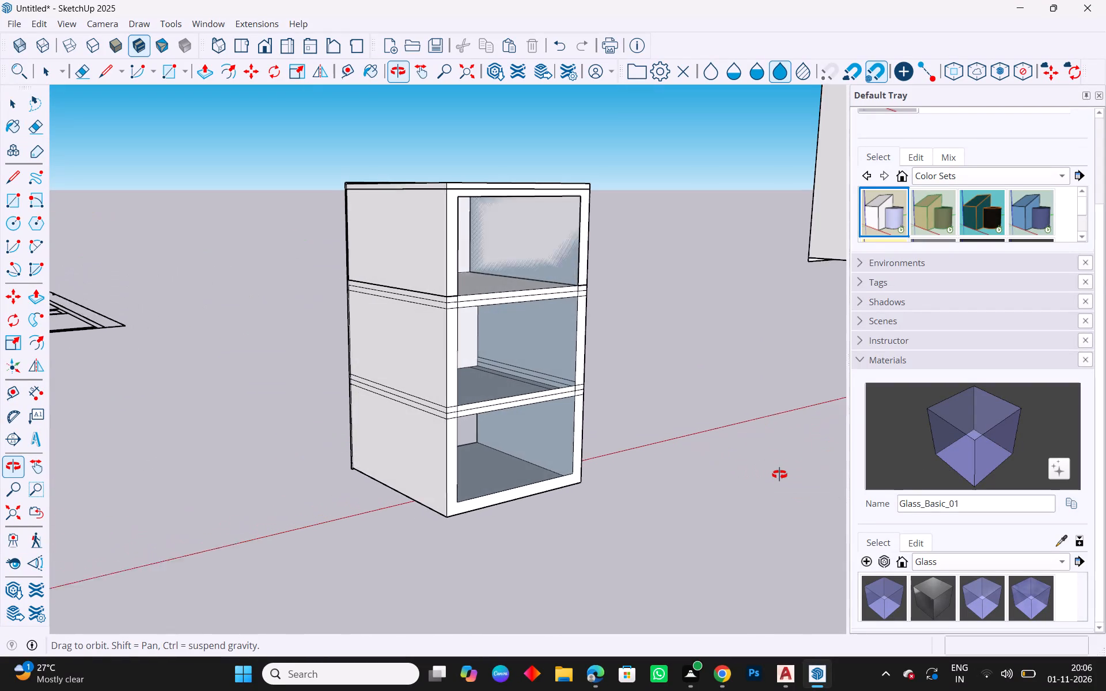
middle_drag(779, 474, 782, 474)
key(Escape)
key(space)
click(552, 255)
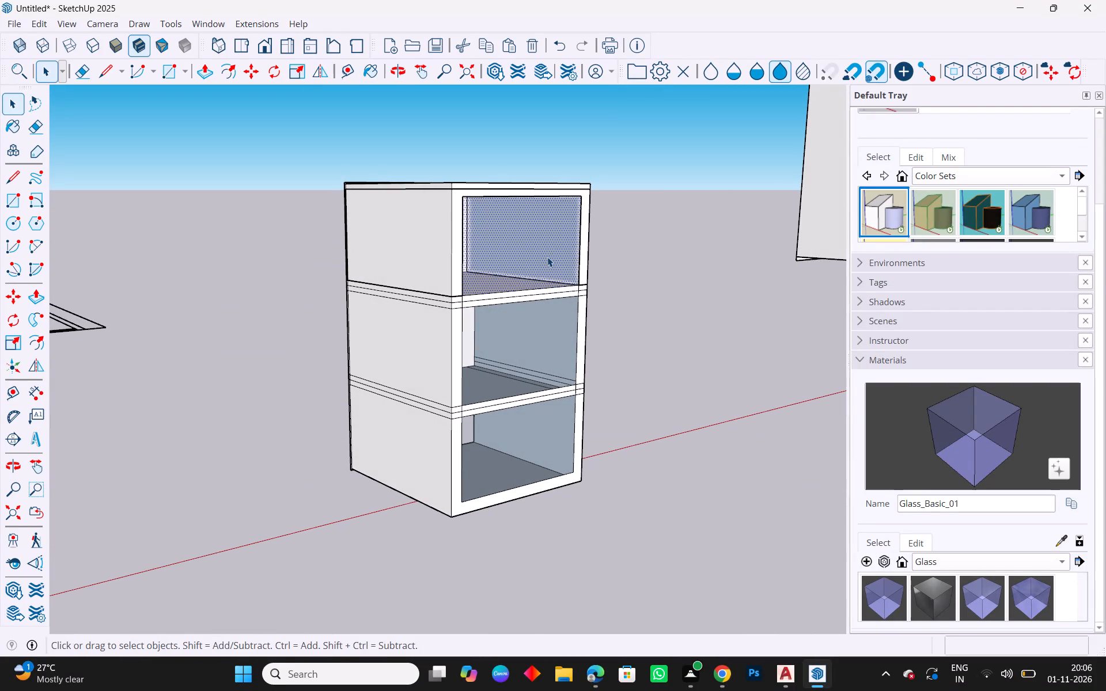
key(Delete)
click(509, 243)
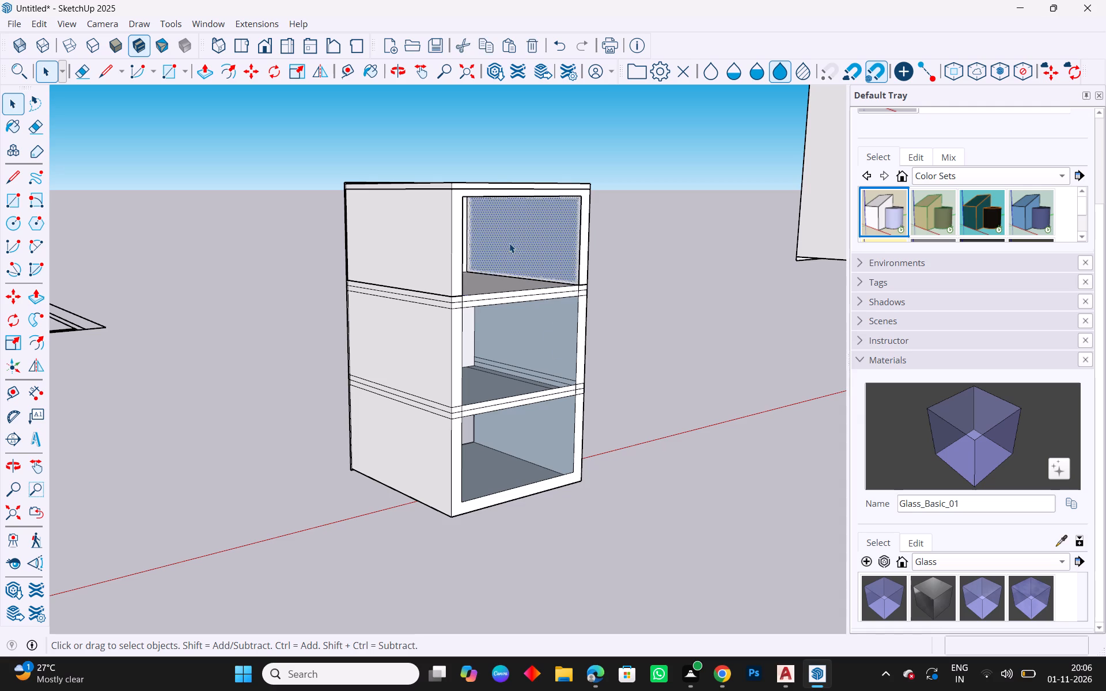
key(Delete)
Delete the glass front panel of the middle compartment.
middle_drag(661, 329, 642, 324)
click(524, 358)
key(Delete)
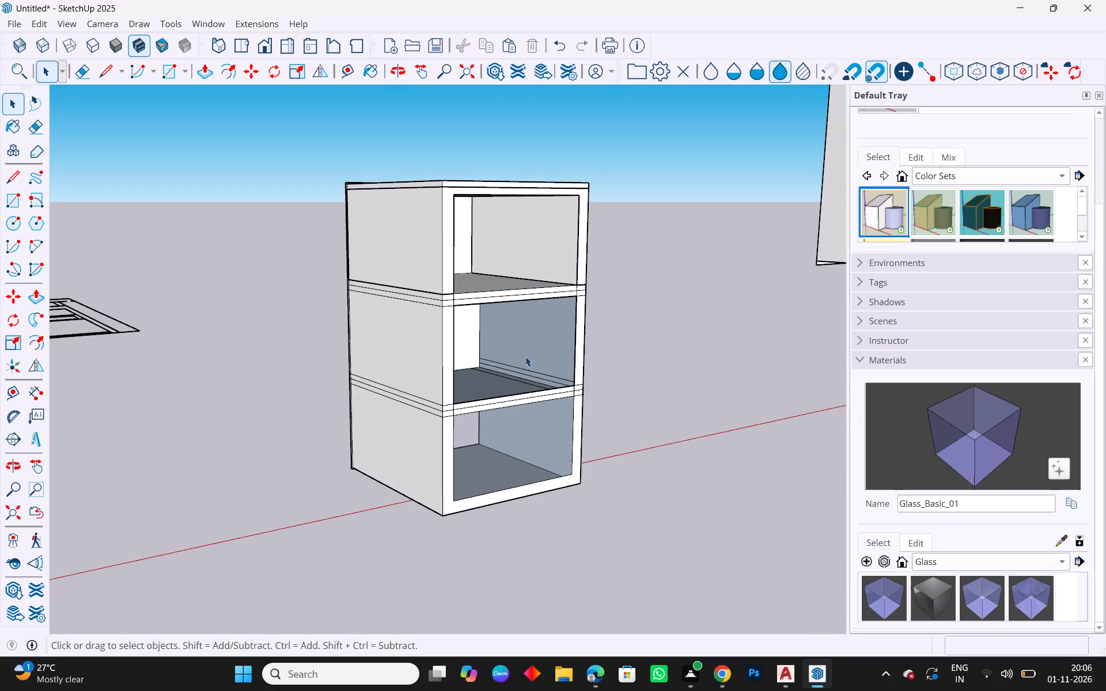
middle_drag(621, 381, 485, 420)
scroll(494, 308, down, 3)
middle_drag(597, 386, 565, 348)
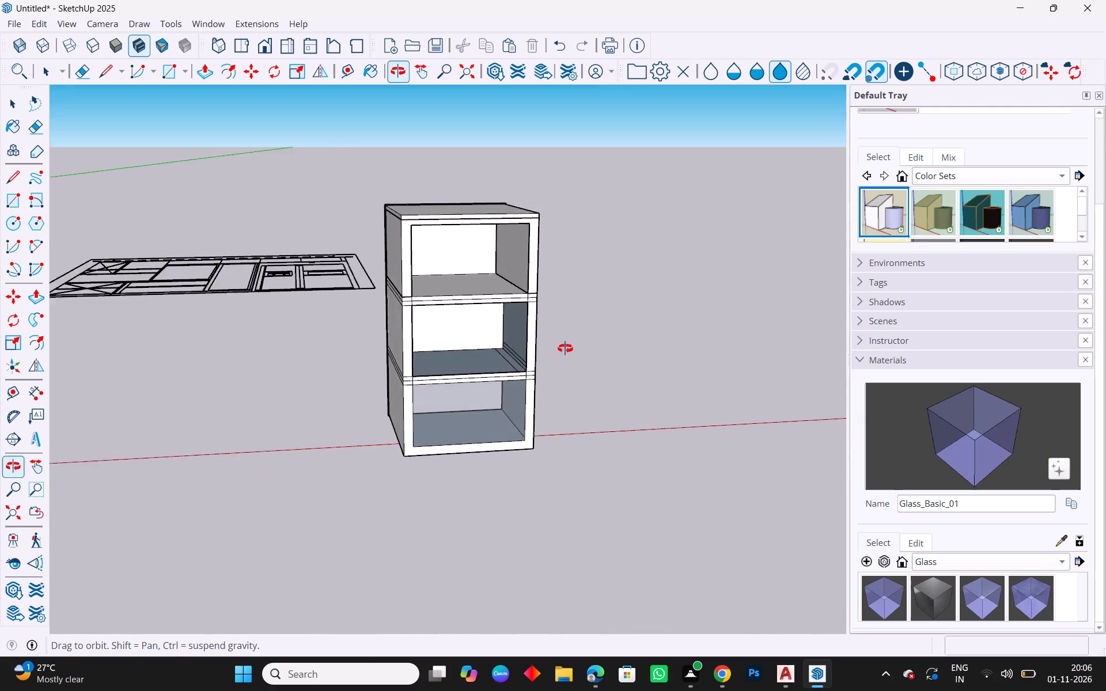
middle_drag(565, 348, 541, 321)
key(Escape)
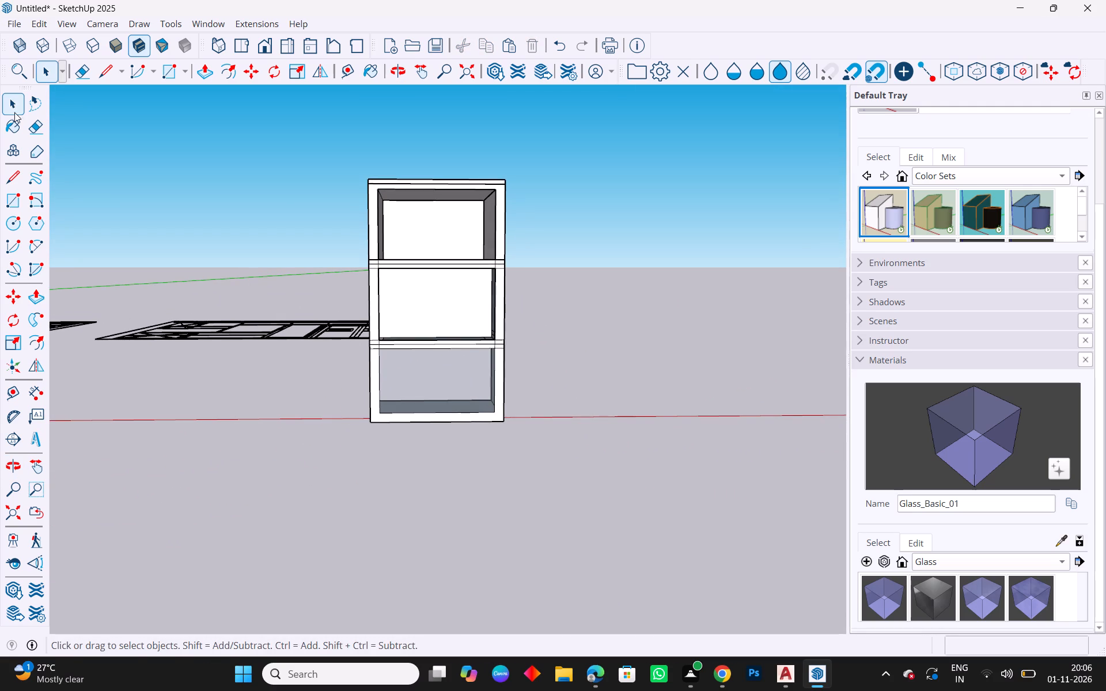
Restore the missing front faces of the top and middle compartments by drawing a rectangle about 0.53 by 0.96 m across the cabinet front.
click(21, 180)
key(Escape)
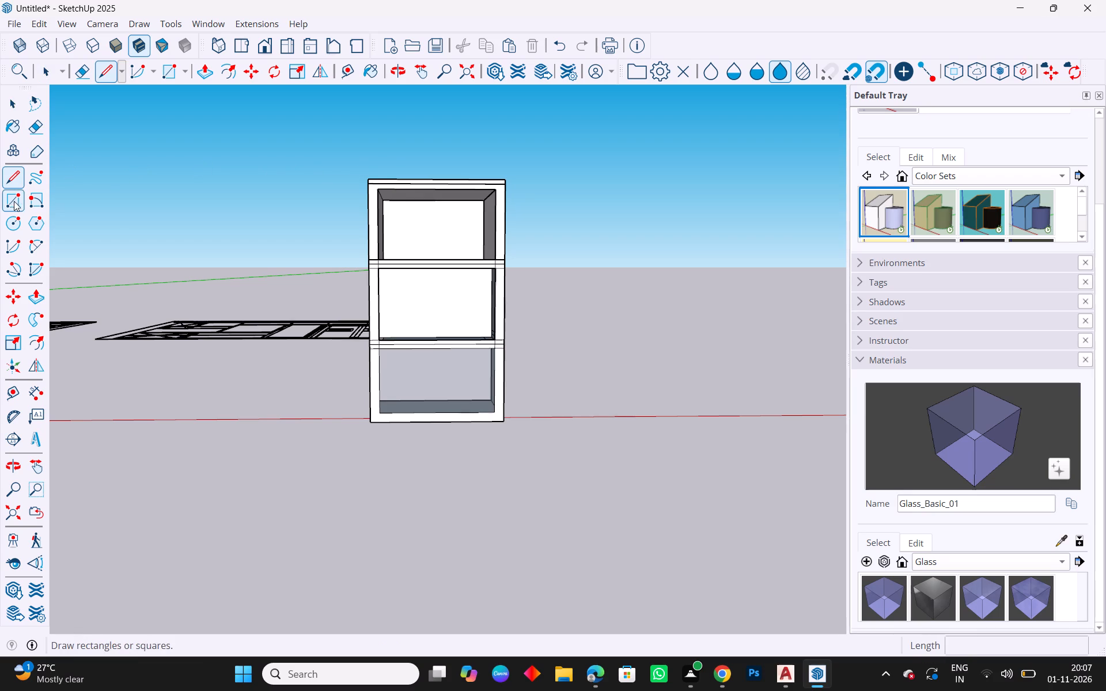
click(14, 201)
drag(370, 188, 375, 191)
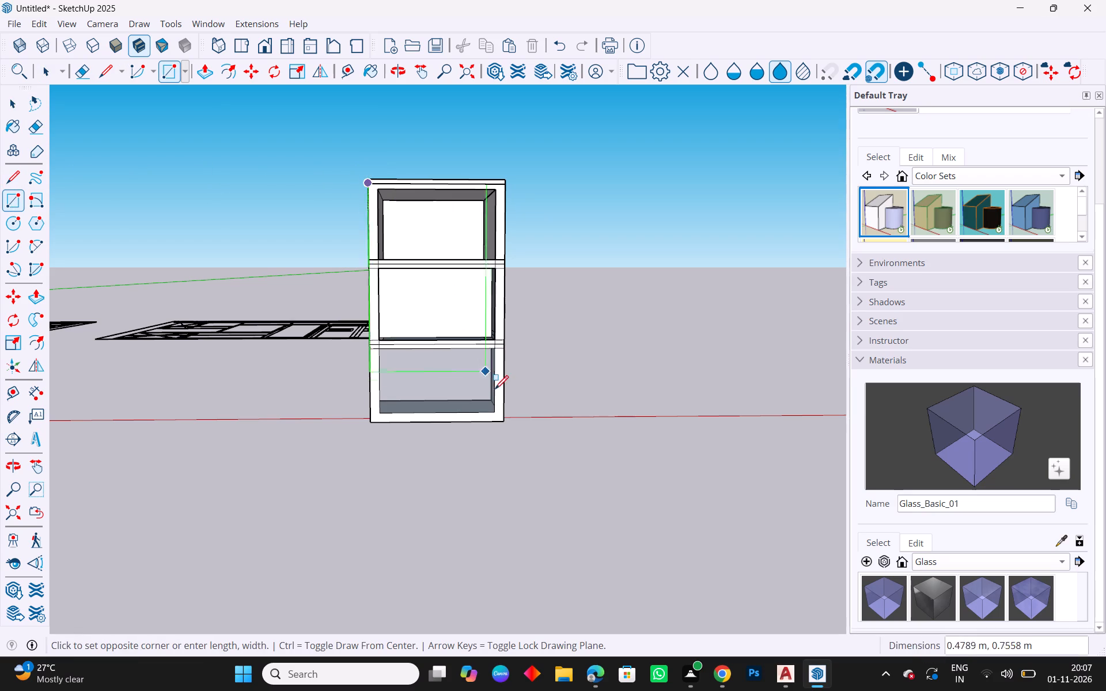
click(494, 417)
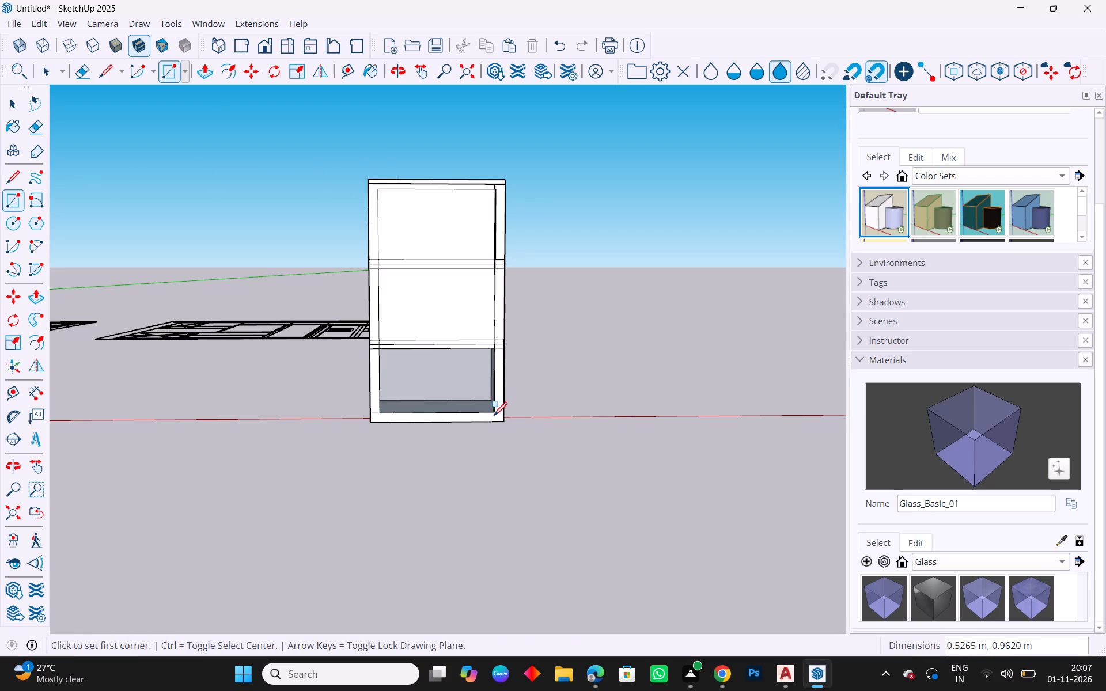
key(Escape)
key(space)
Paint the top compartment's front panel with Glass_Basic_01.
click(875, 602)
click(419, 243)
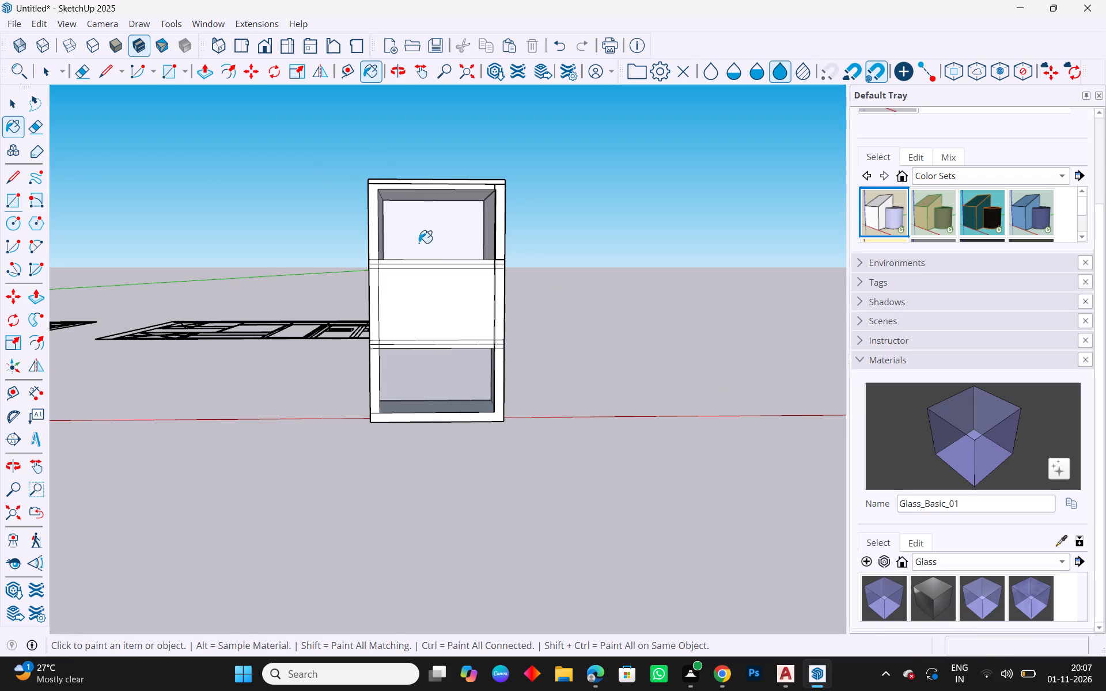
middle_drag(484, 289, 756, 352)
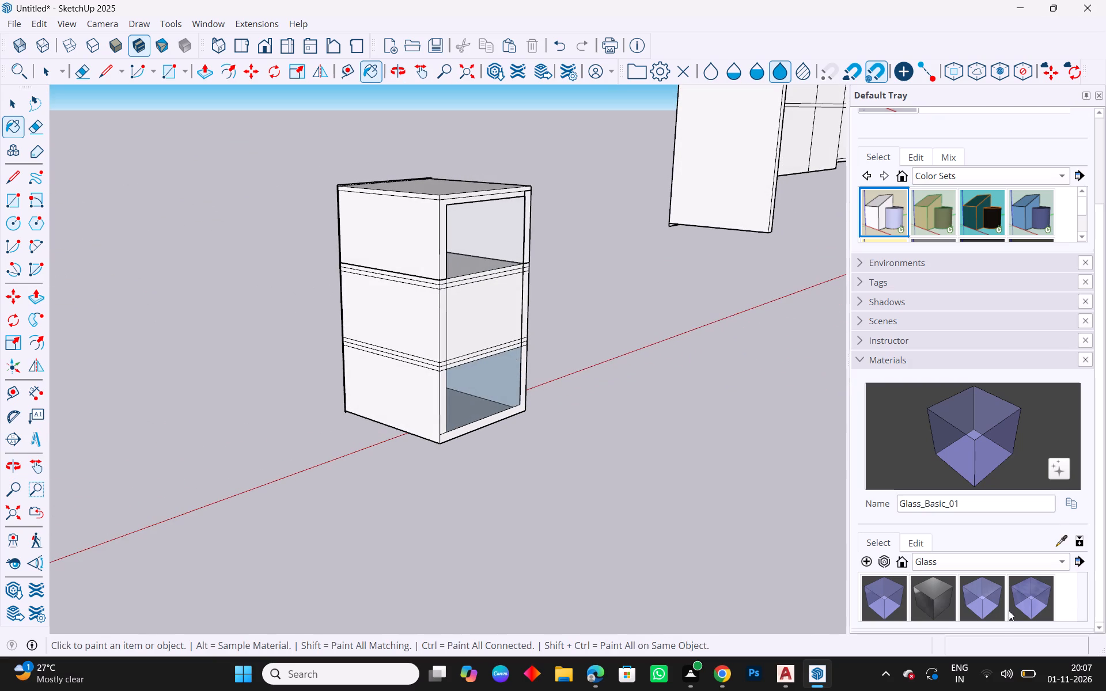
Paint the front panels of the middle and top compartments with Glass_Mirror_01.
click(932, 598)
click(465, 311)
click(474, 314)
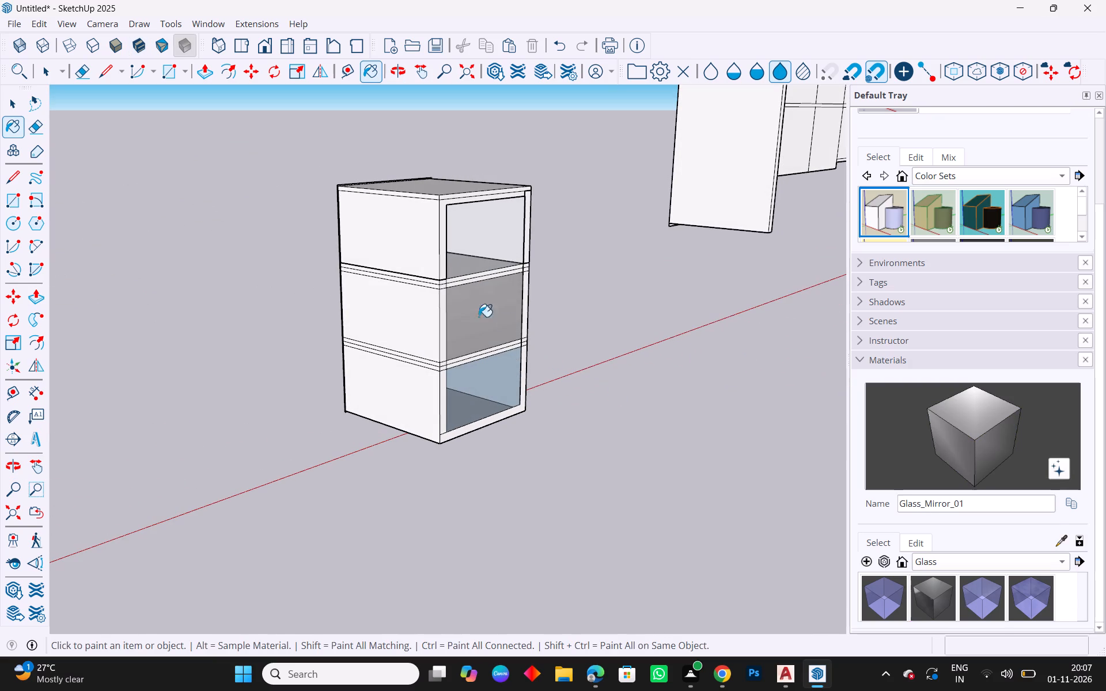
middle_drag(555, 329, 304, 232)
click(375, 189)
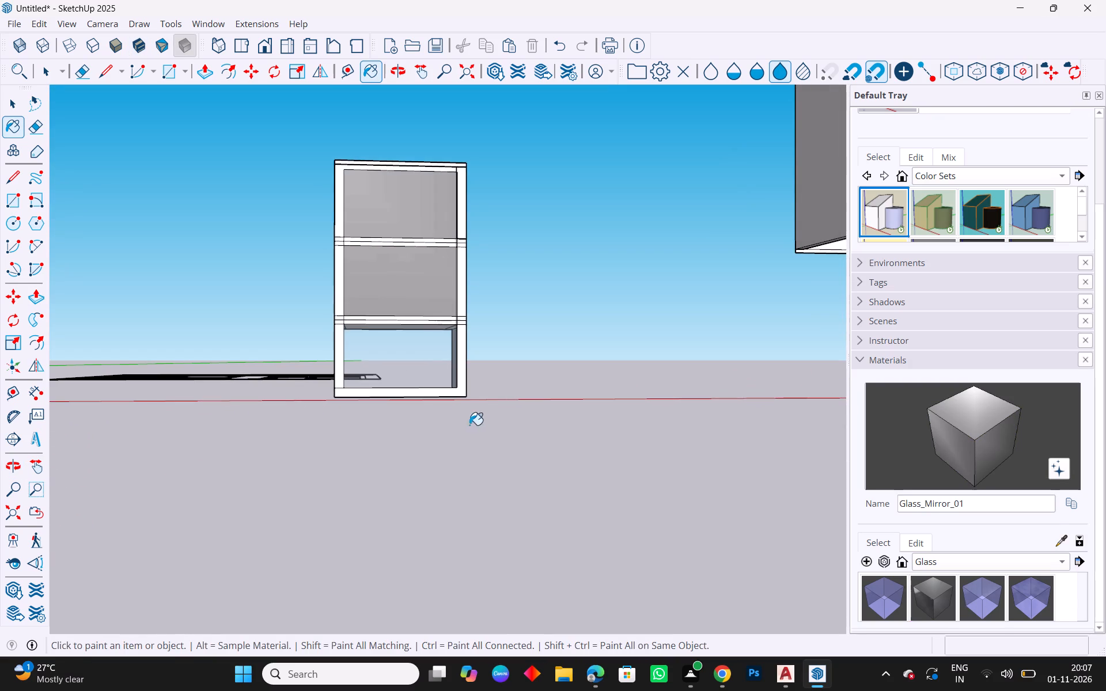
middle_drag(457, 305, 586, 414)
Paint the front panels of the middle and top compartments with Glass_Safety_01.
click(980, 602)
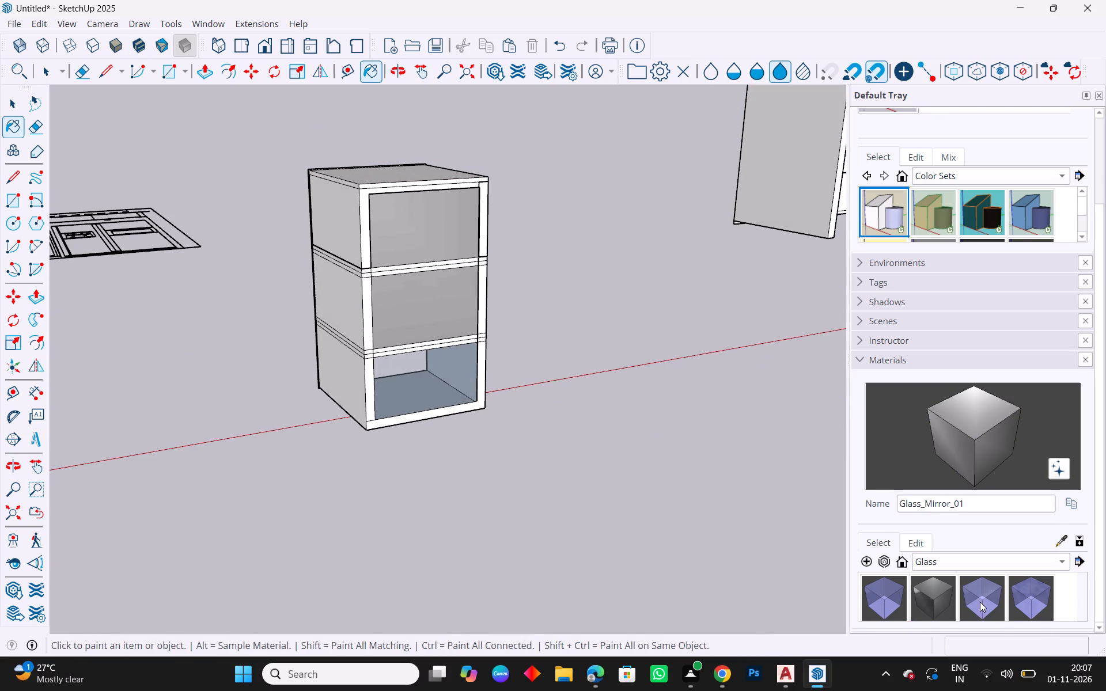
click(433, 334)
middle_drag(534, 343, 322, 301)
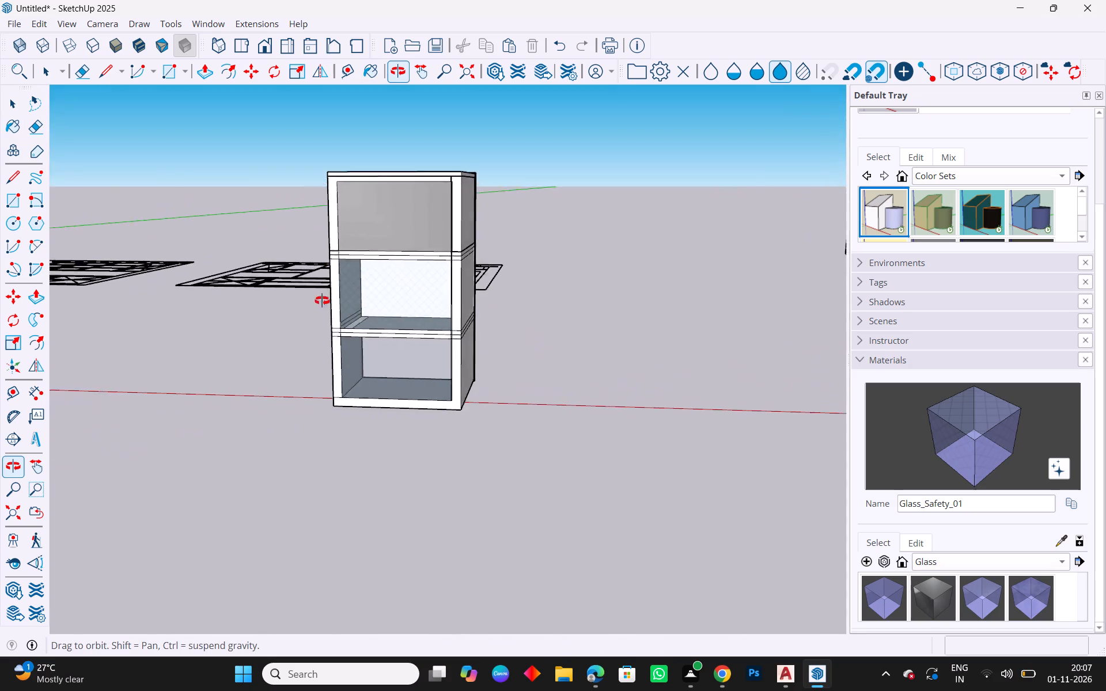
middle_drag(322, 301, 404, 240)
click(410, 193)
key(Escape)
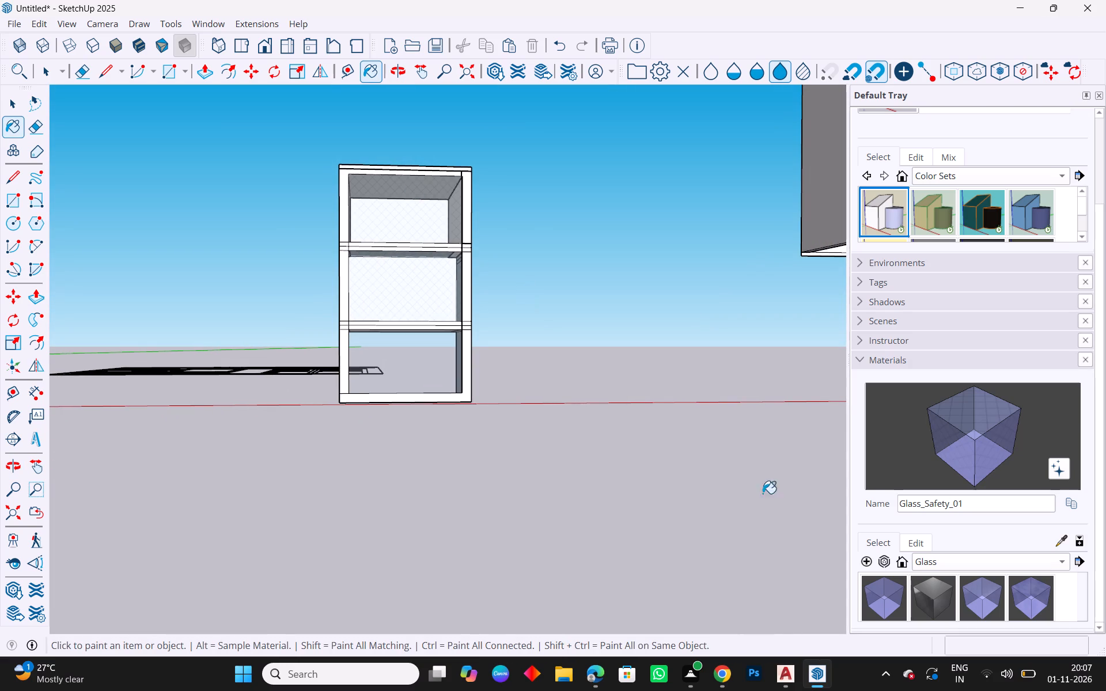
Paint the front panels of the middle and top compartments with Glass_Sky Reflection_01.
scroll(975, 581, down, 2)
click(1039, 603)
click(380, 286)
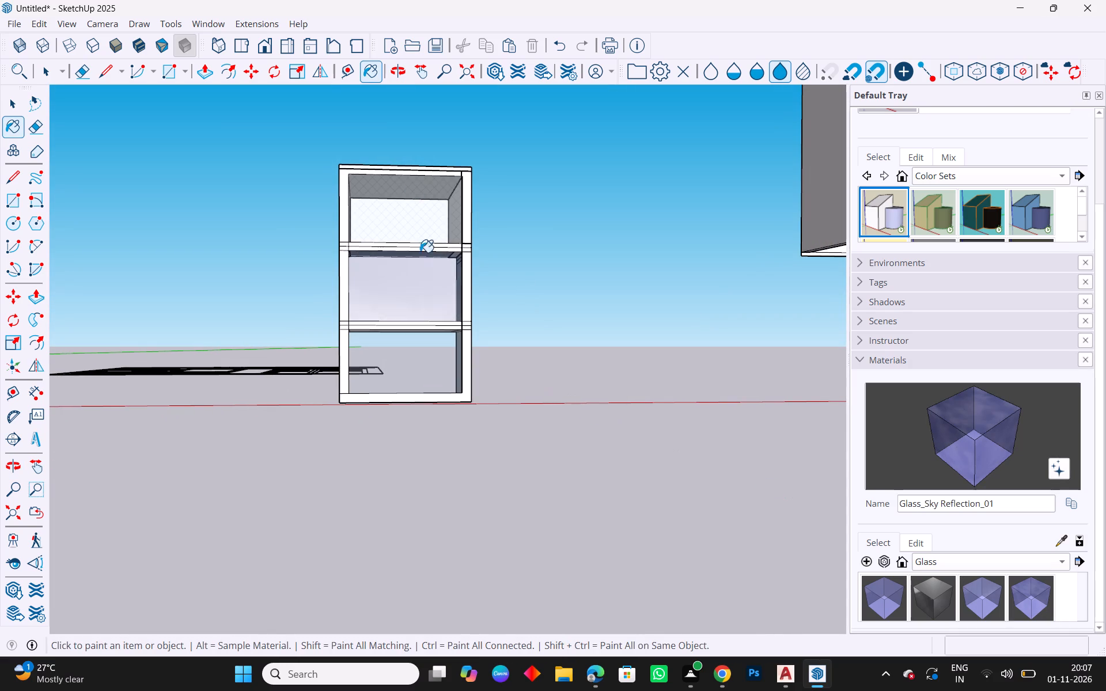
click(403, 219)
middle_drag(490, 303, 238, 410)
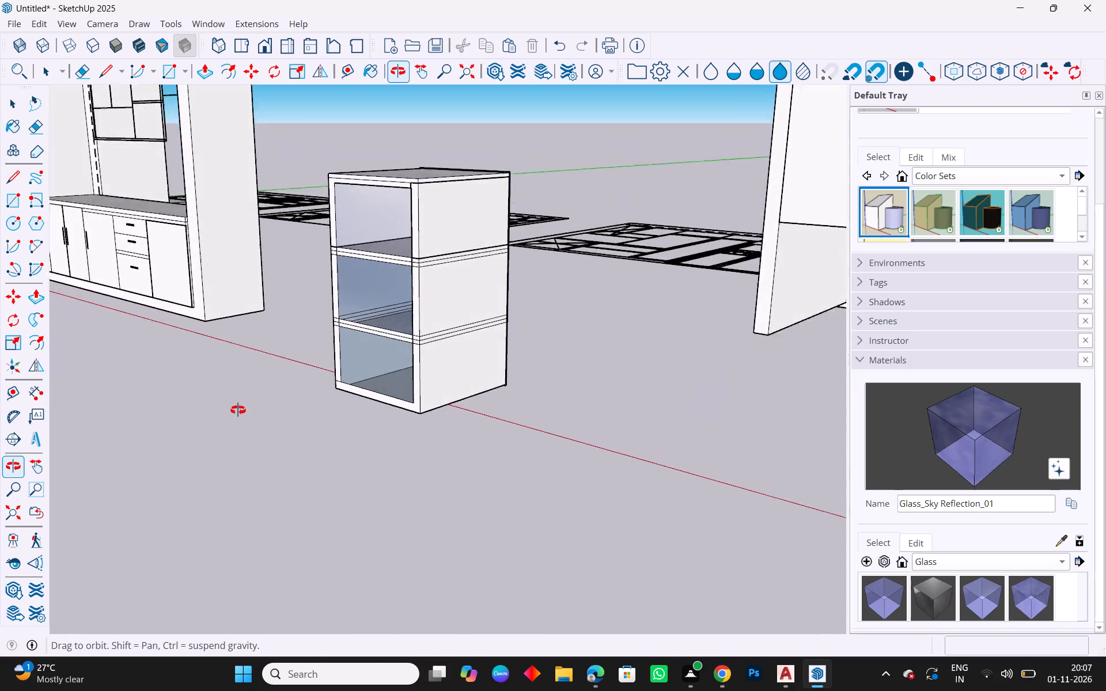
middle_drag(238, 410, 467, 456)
Paint the front panels of the middle, top and bottom compartments with Glass_Safety_01.
click(985, 607)
click(412, 323)
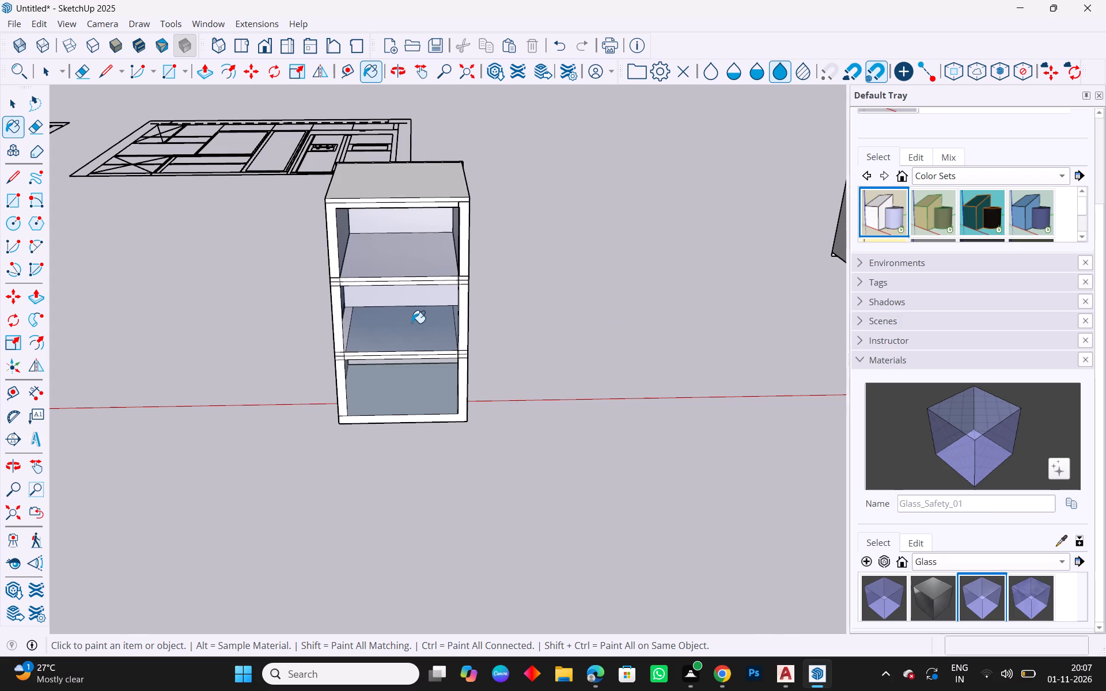
click(365, 243)
middle_drag(531, 290, 285, 177)
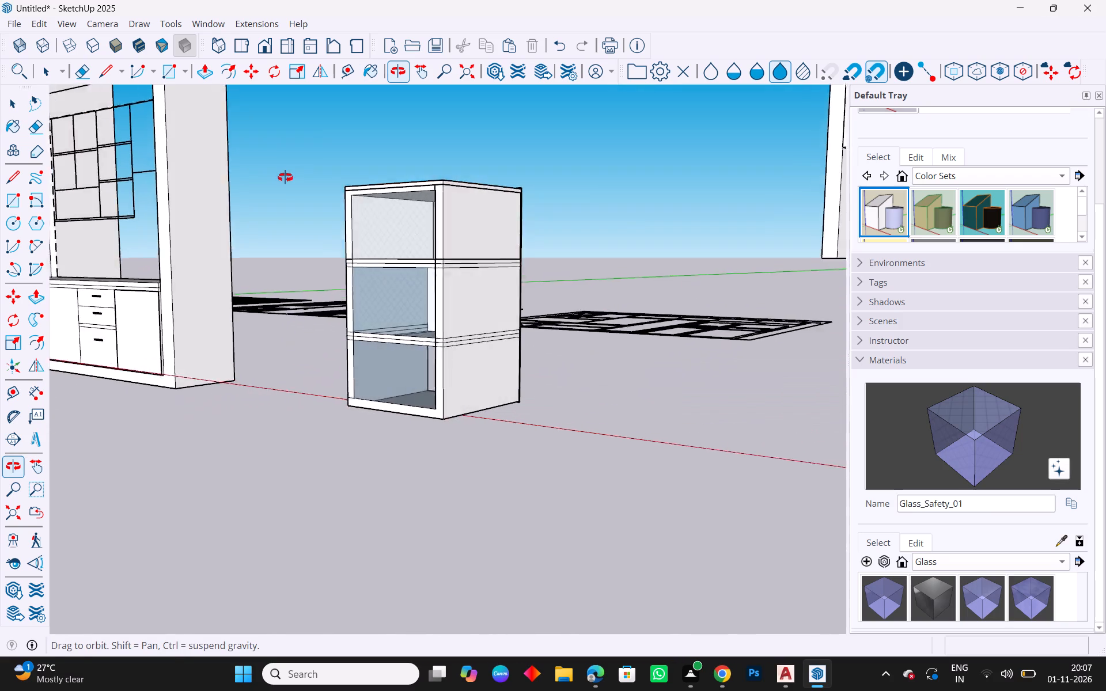
middle_drag(285, 177, 402, 253)
click(413, 385)
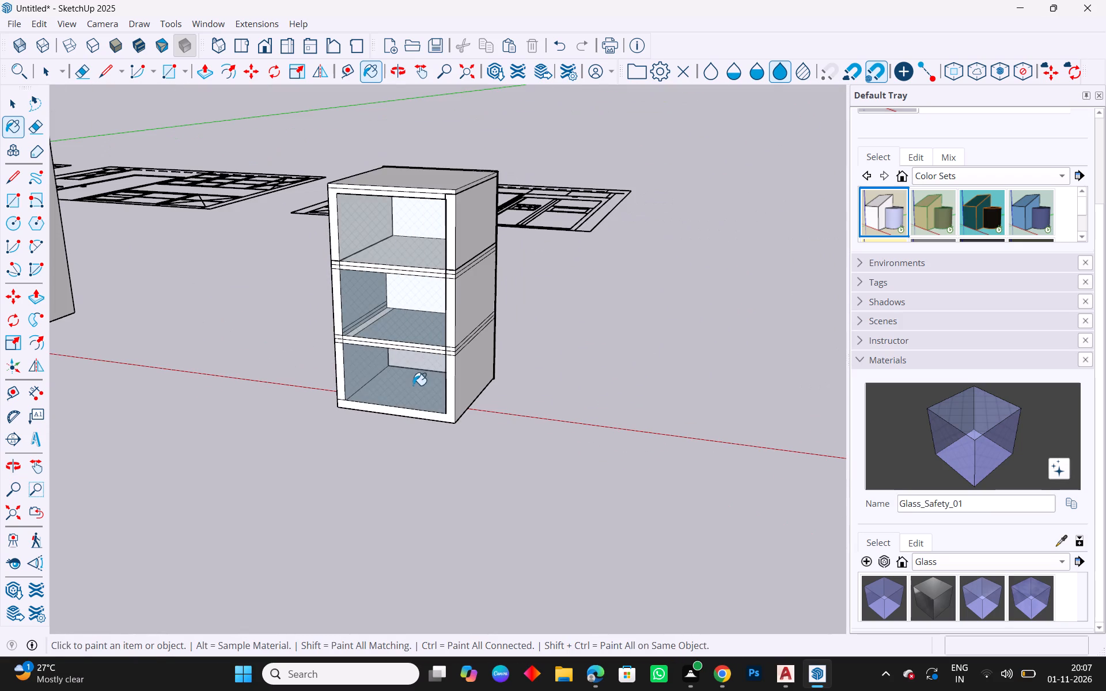
middle_drag(499, 409, 629, 352)
click(615, 377)
key(Escape)
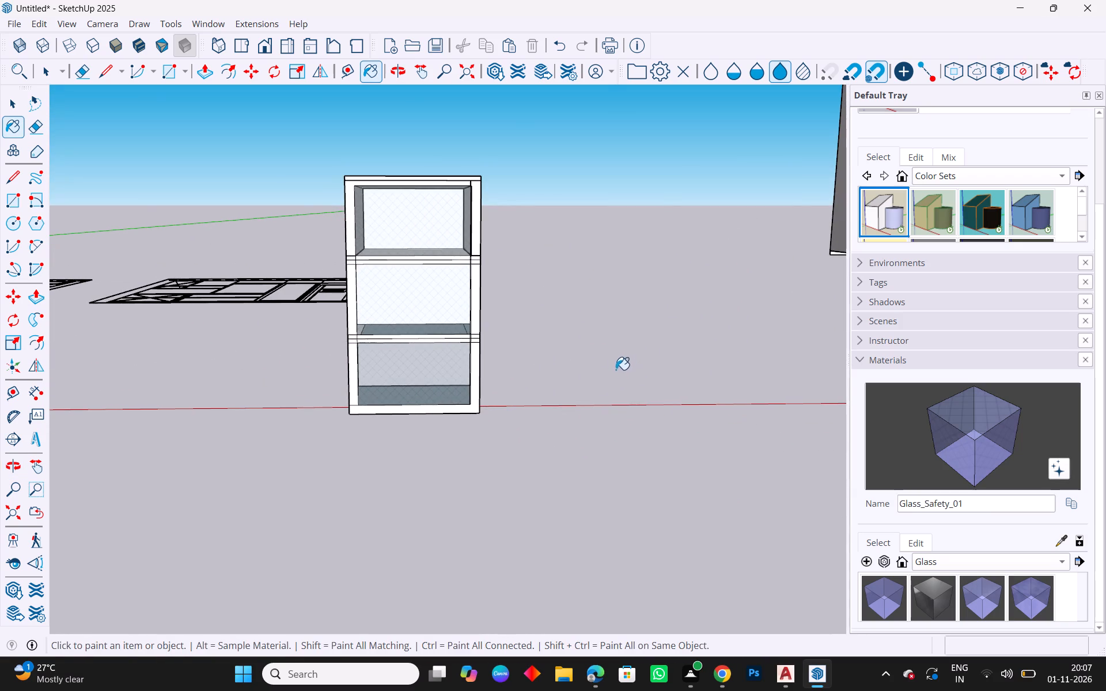
key(space)
key(Escape)
Examine the glass fronts of the narrow cabinet up close, especially the bottom compartment's panel.
middle_drag(544, 385, 583, 396)
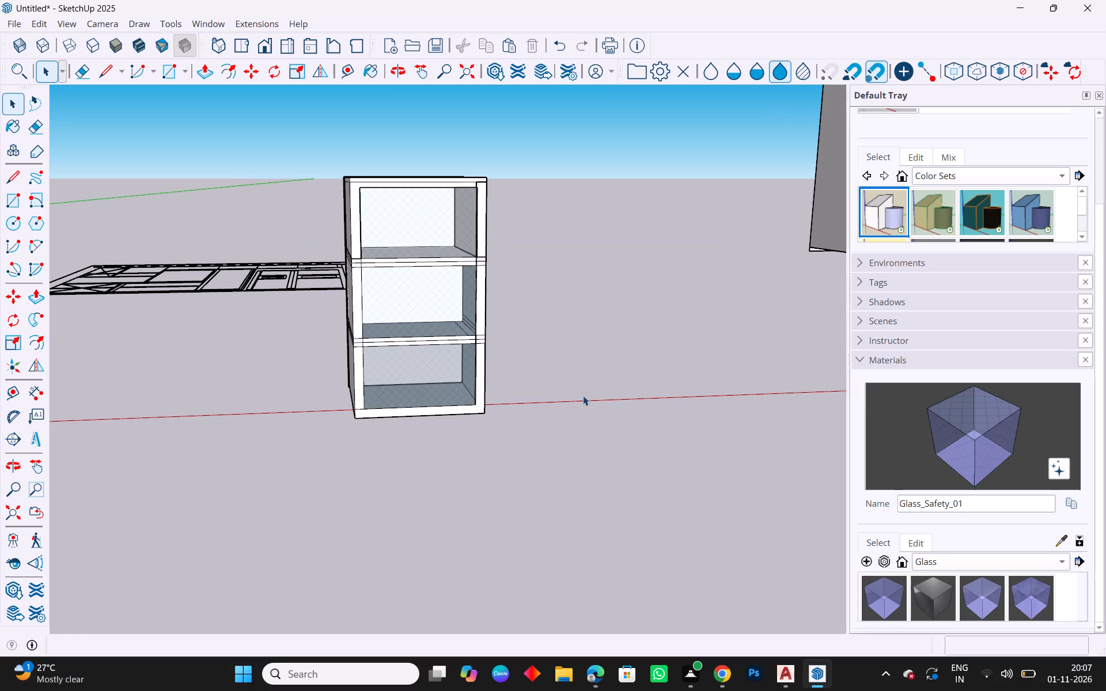
scroll(464, 388, up, 10)
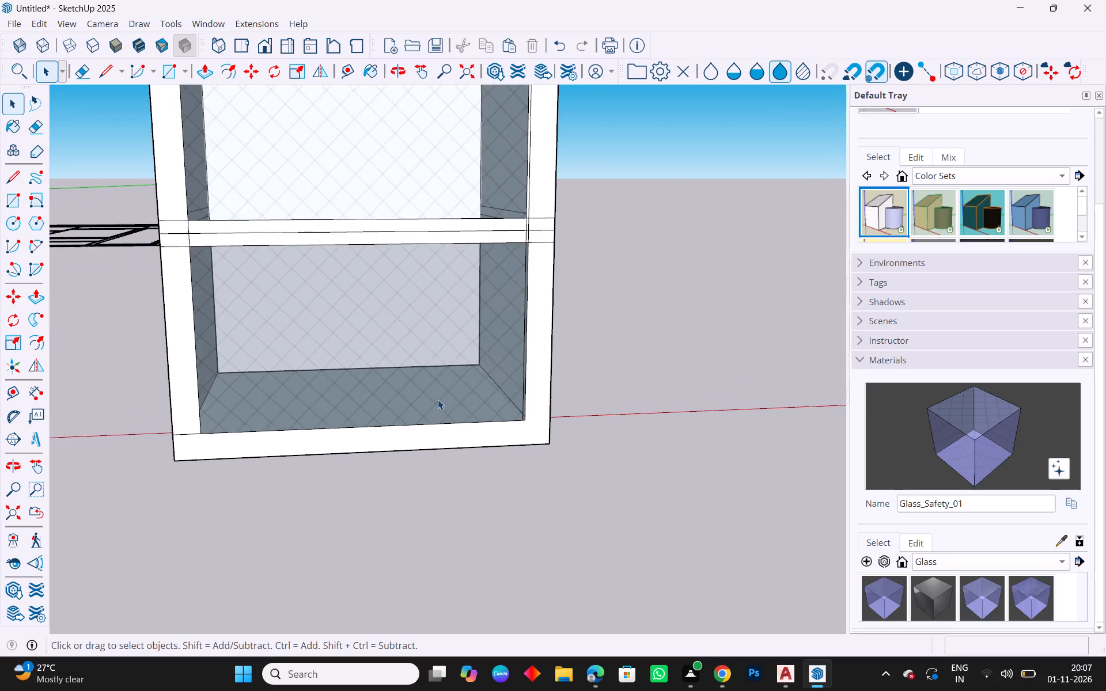
scroll(439, 400, up, 6)
click(551, 403)
scroll(417, 349, down, 8)
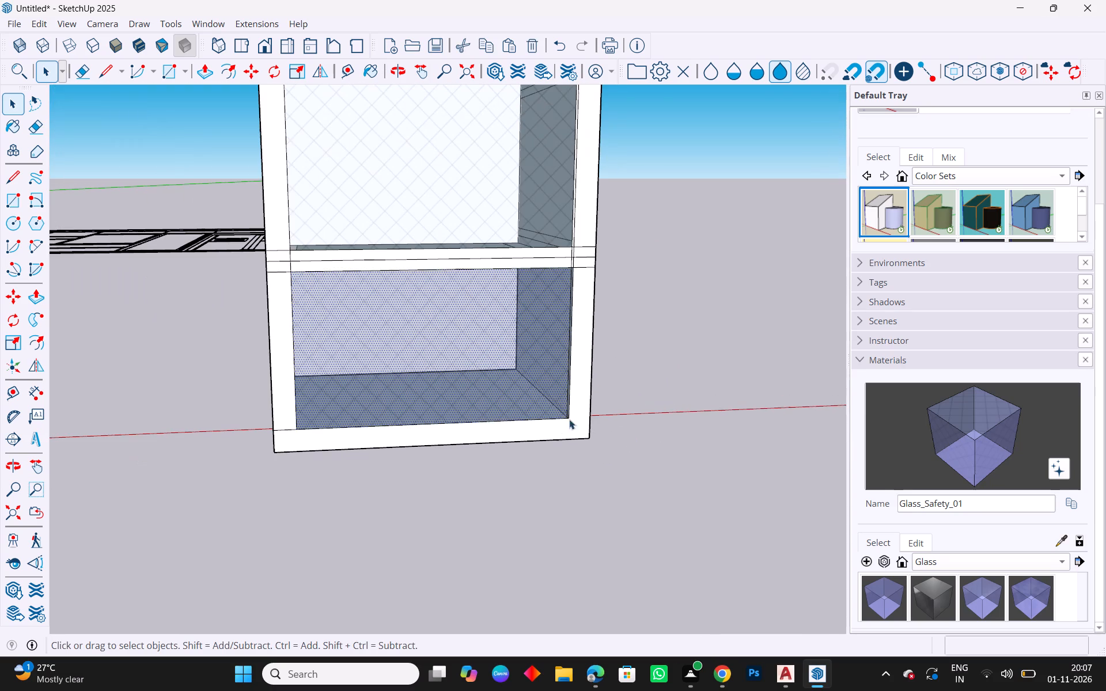
click(672, 421)
scroll(1008, 601, down, 4)
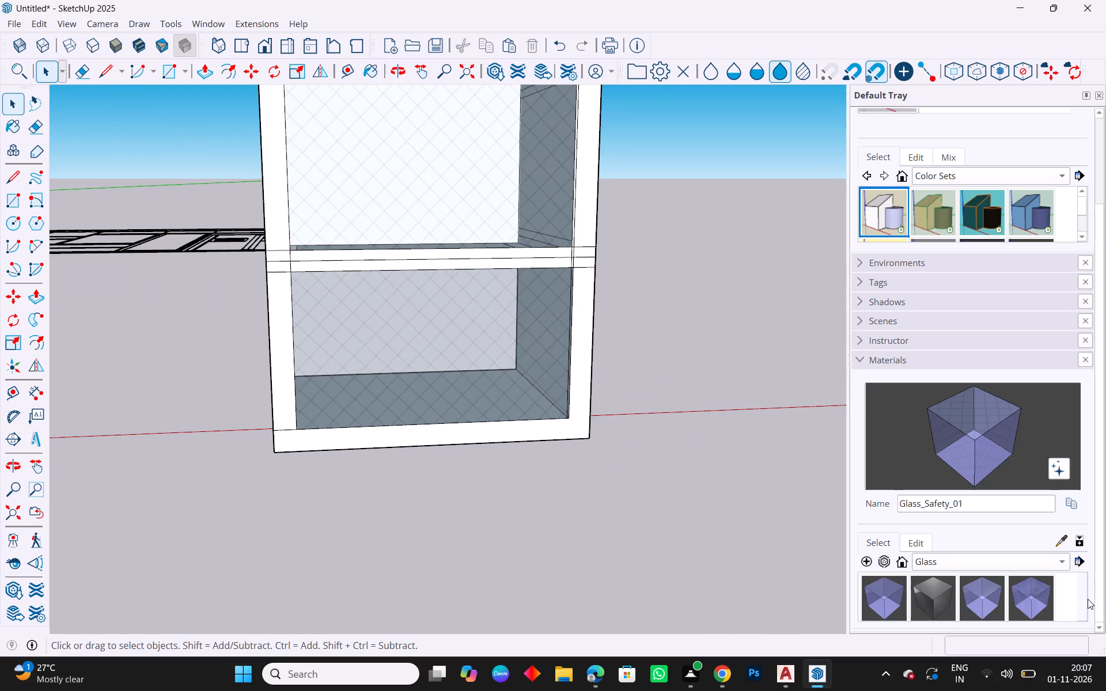
drag(1090, 593, 1088, 614)
scroll(546, 388, down, 10)
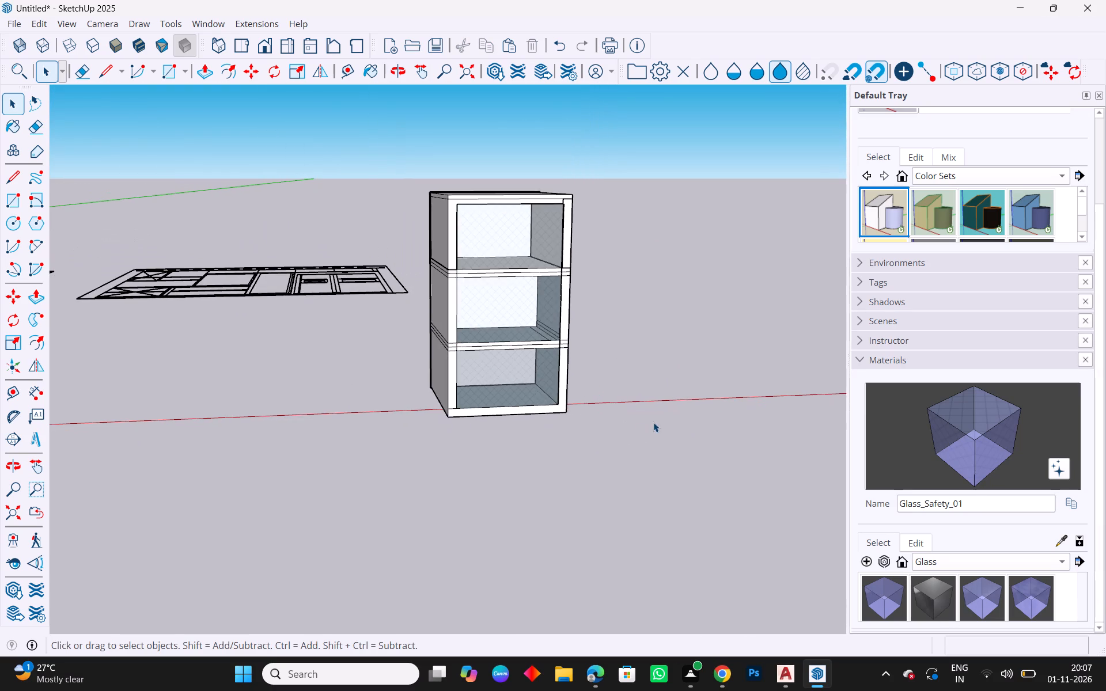
click(653, 422)
key(Escape)
scroll(551, 400, down, 14)
Examine the kitchen unit's wall-cabinet outlines alongside the separately modelled cabinets and the loose panel.
middle_drag(697, 483, 653, 483)
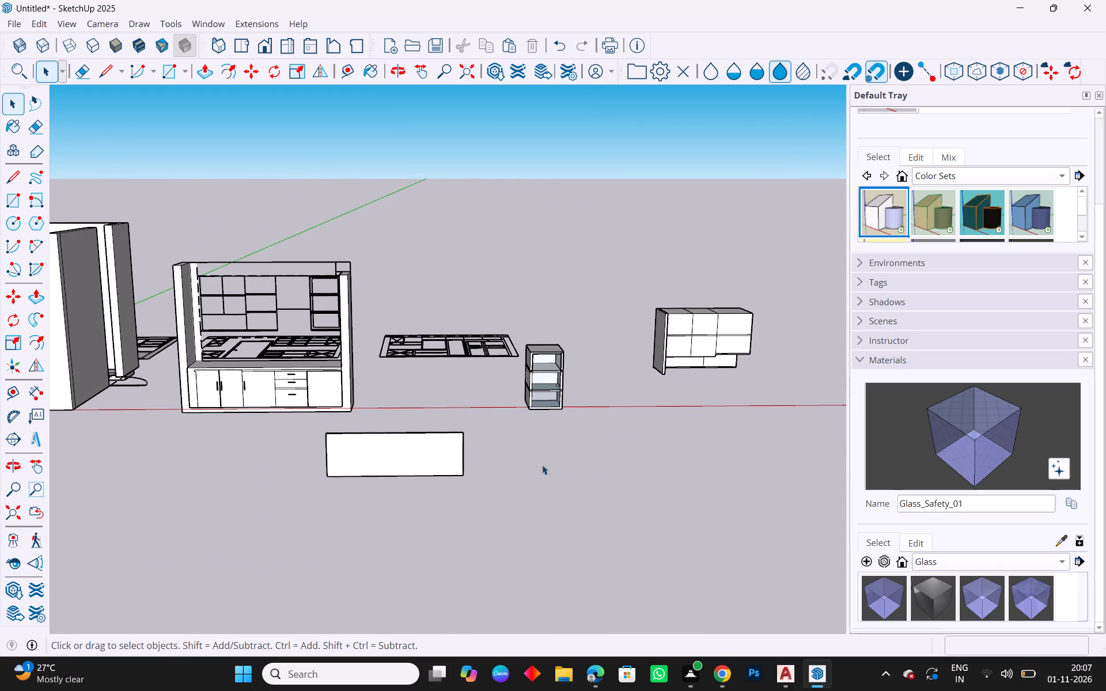
scroll(201, 274, up, 4)
scroll(281, 311, up, 5)
scroll(292, 365, up, 2)
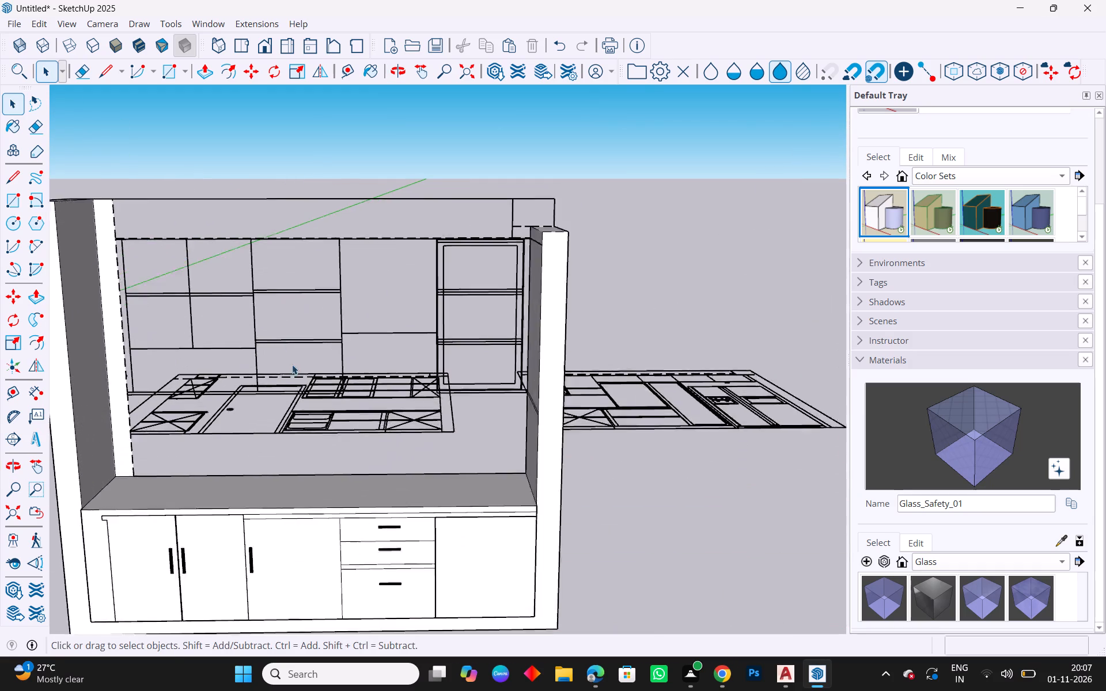
scroll(292, 365, up, 3)
middle_drag(365, 377, 394, 370)
scroll(284, 350, down, 13)
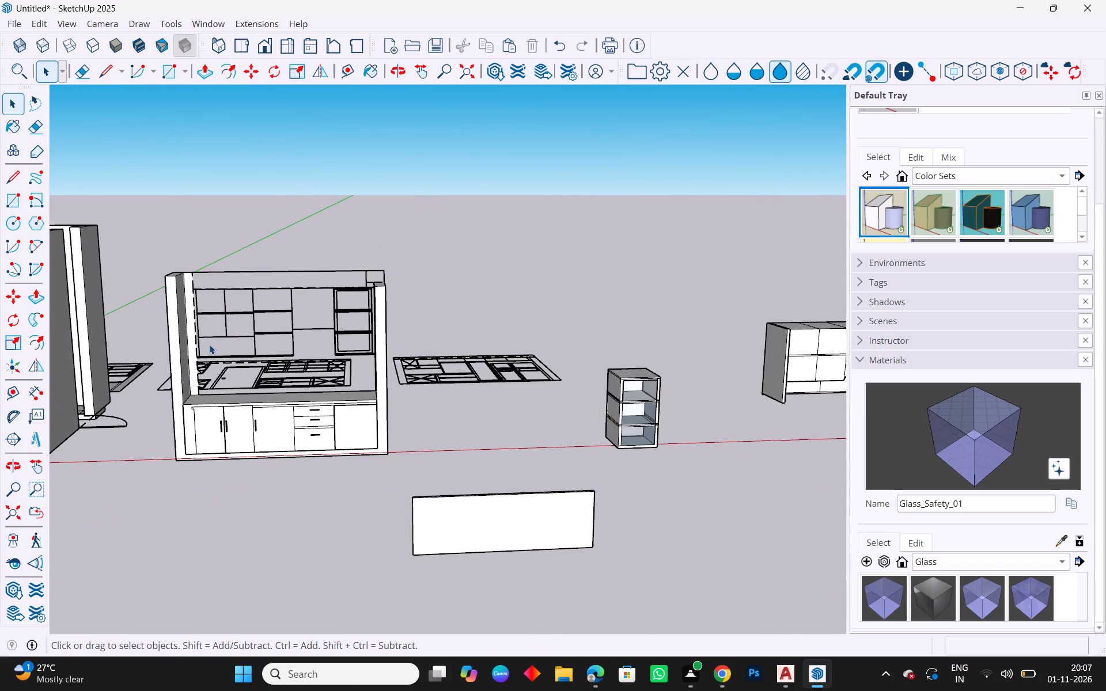
scroll(209, 344, down, 2)
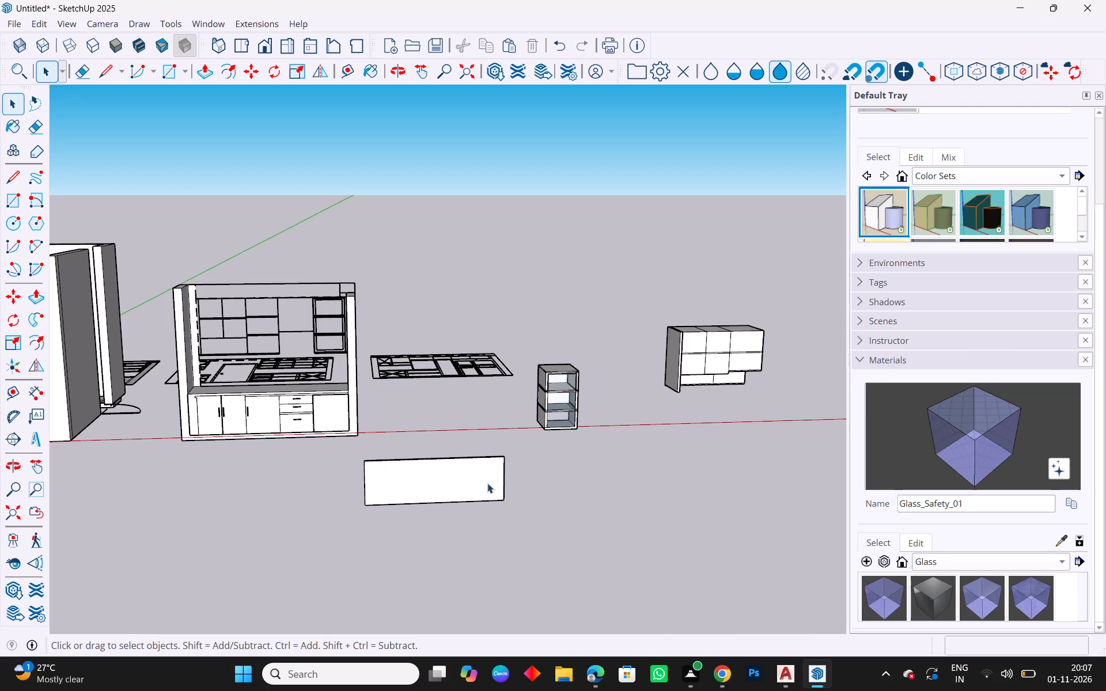
scroll(450, 498, up, 3)
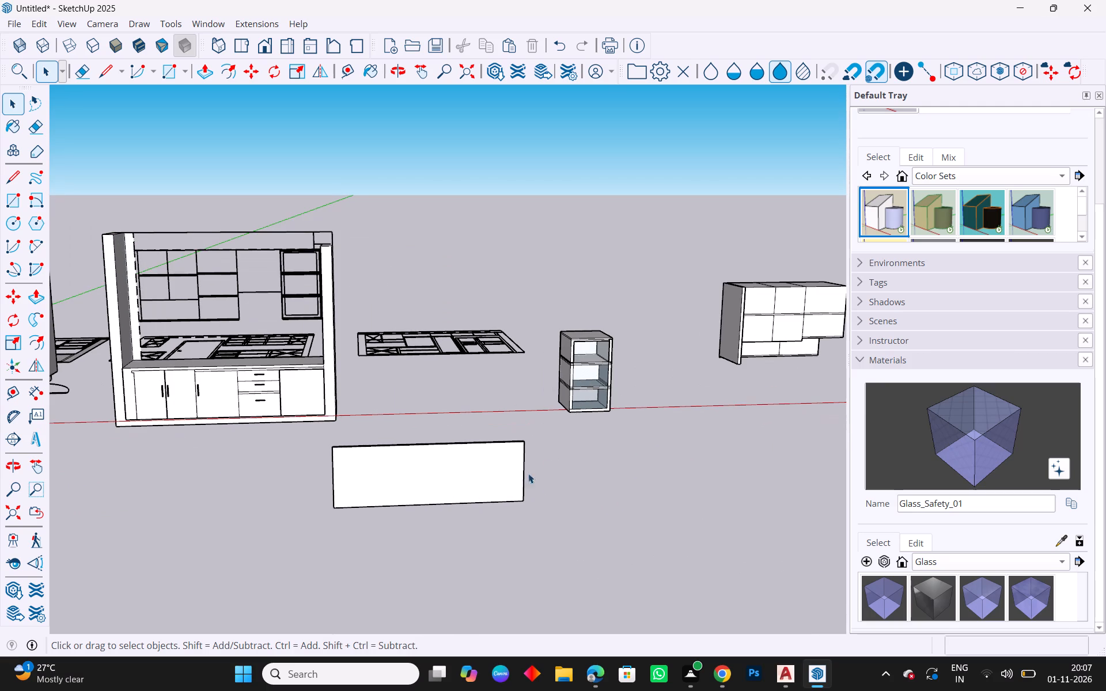
middle_drag(438, 464, 468, 541)
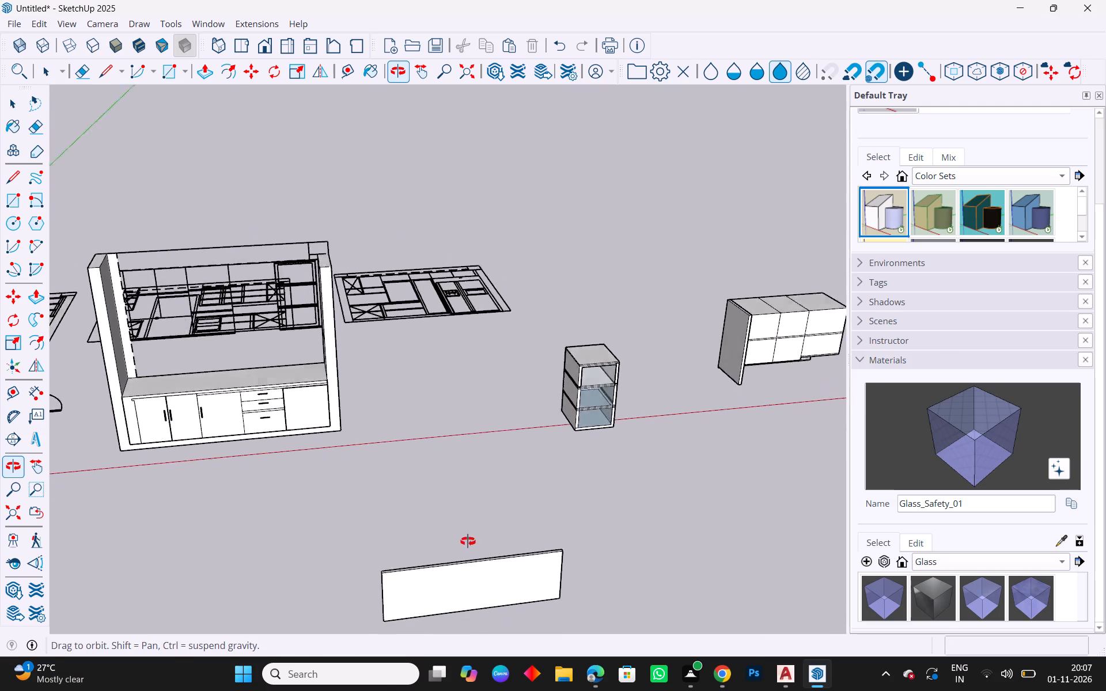
middle_drag(468, 541, 471, 508)
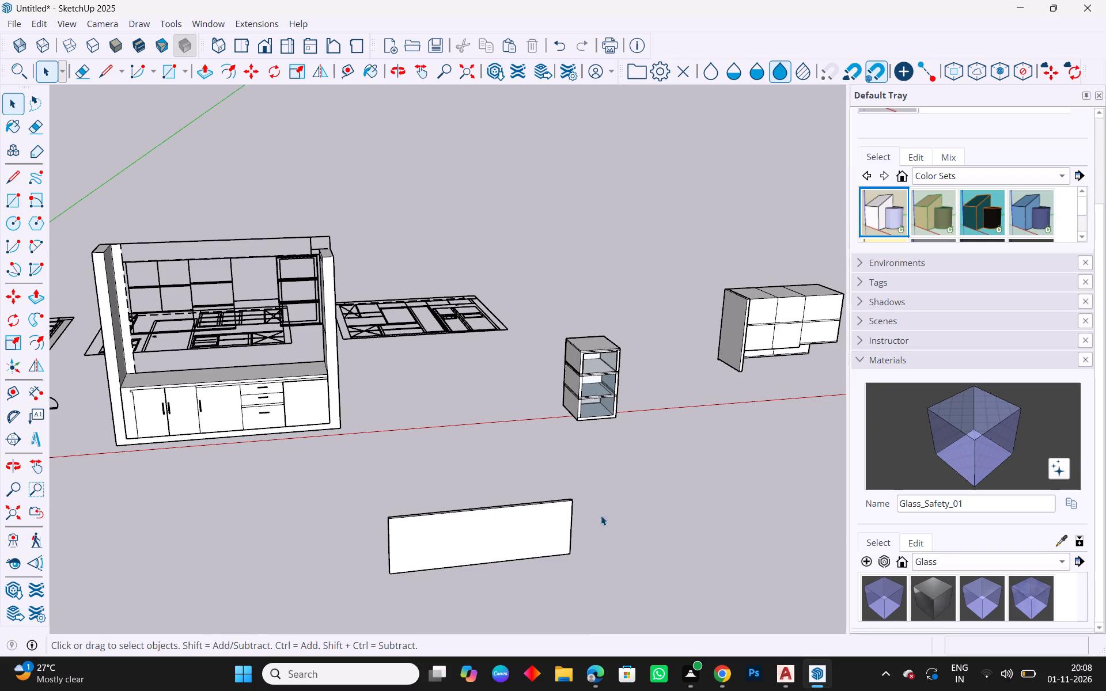
Group all geometry of the narrow three-compartment cabinet.
middle_drag(321, 379, 329, 377)
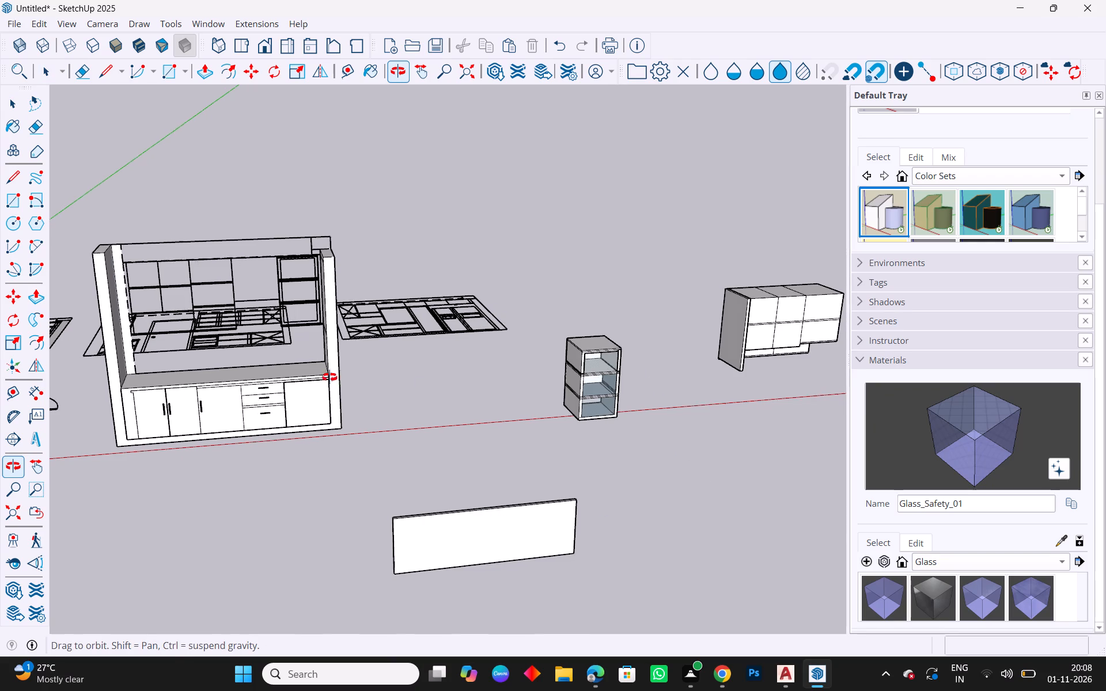
middle_drag(329, 377, 460, 405)
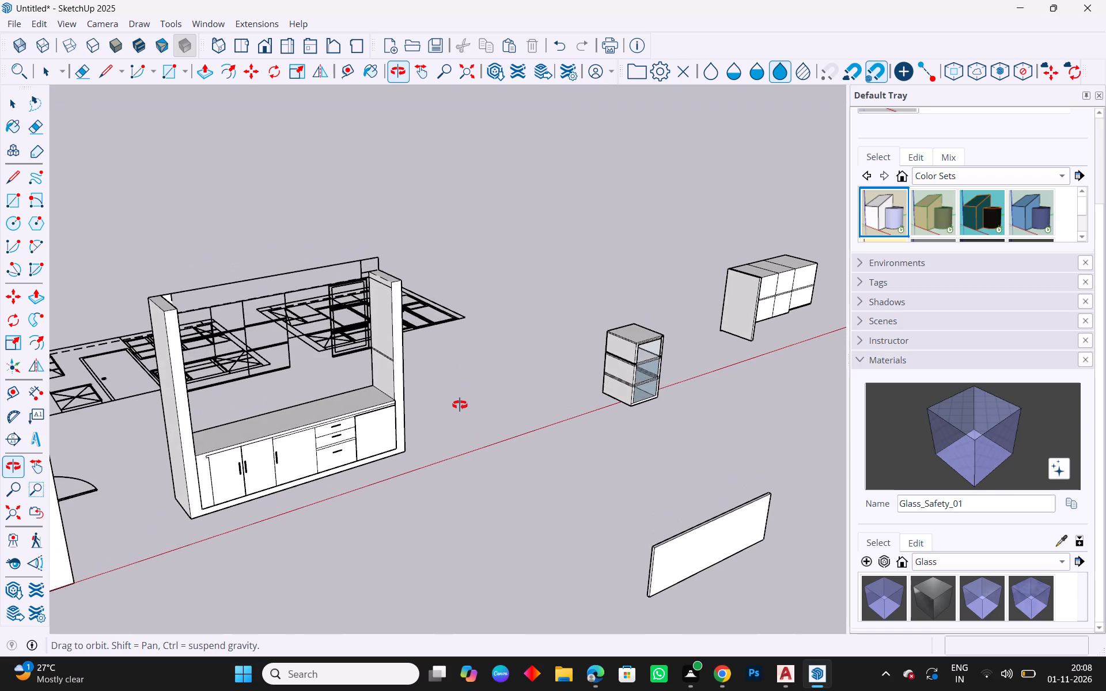
middle_drag(460, 405, 417, 410)
drag(684, 282, 484, 474)
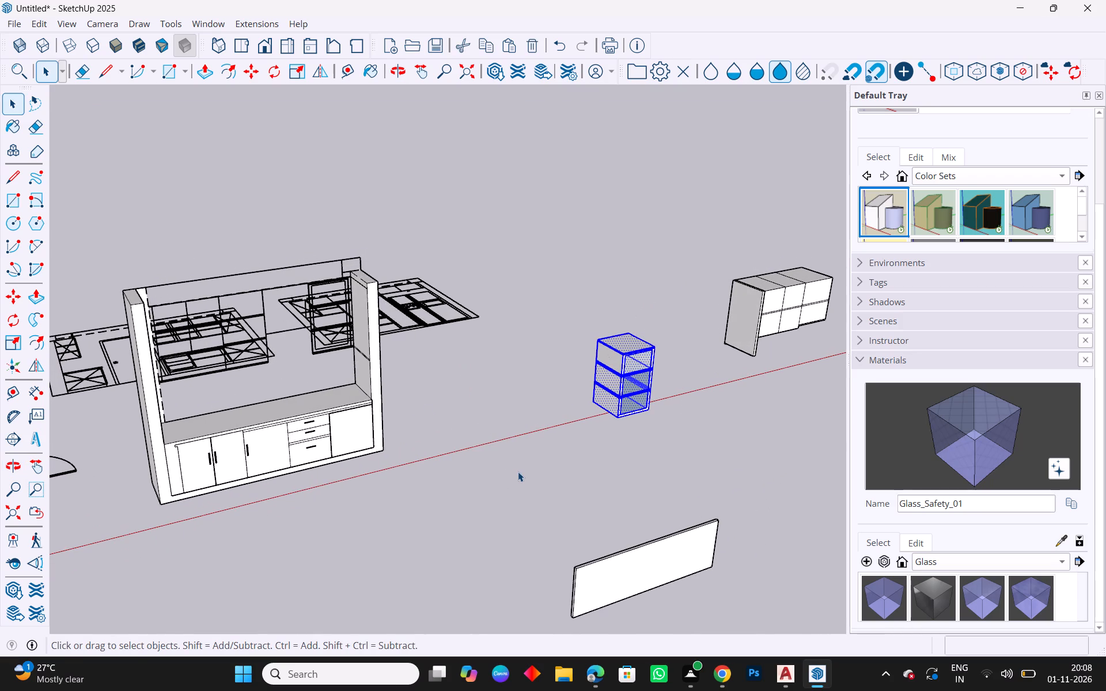
right_click(643, 388)
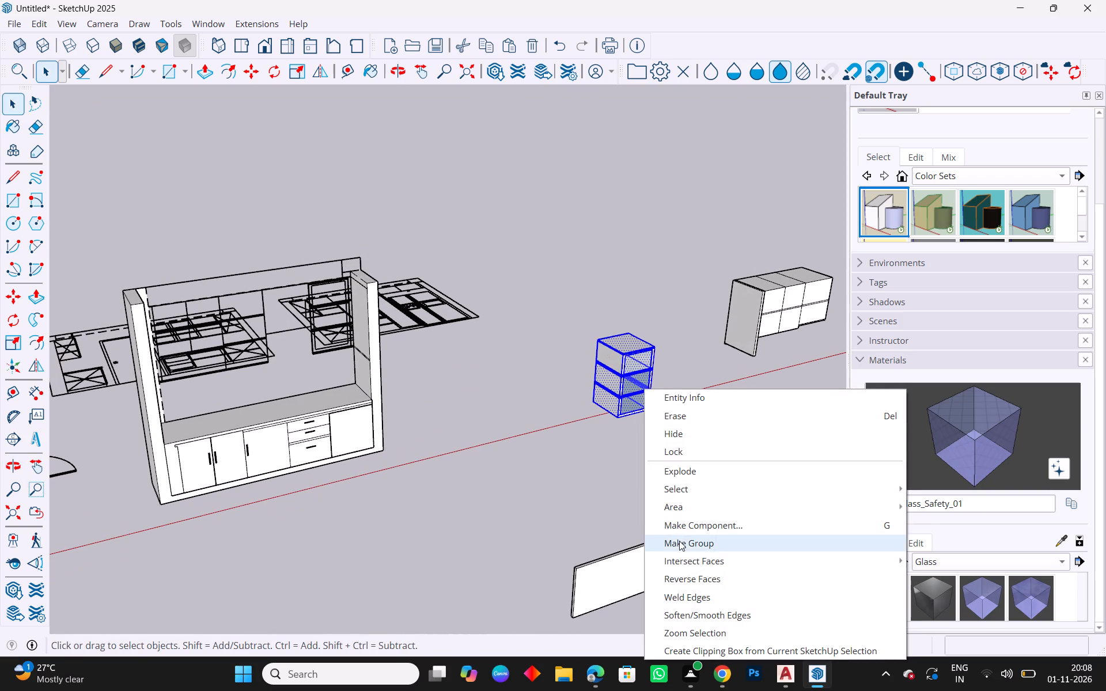
click(679, 541)
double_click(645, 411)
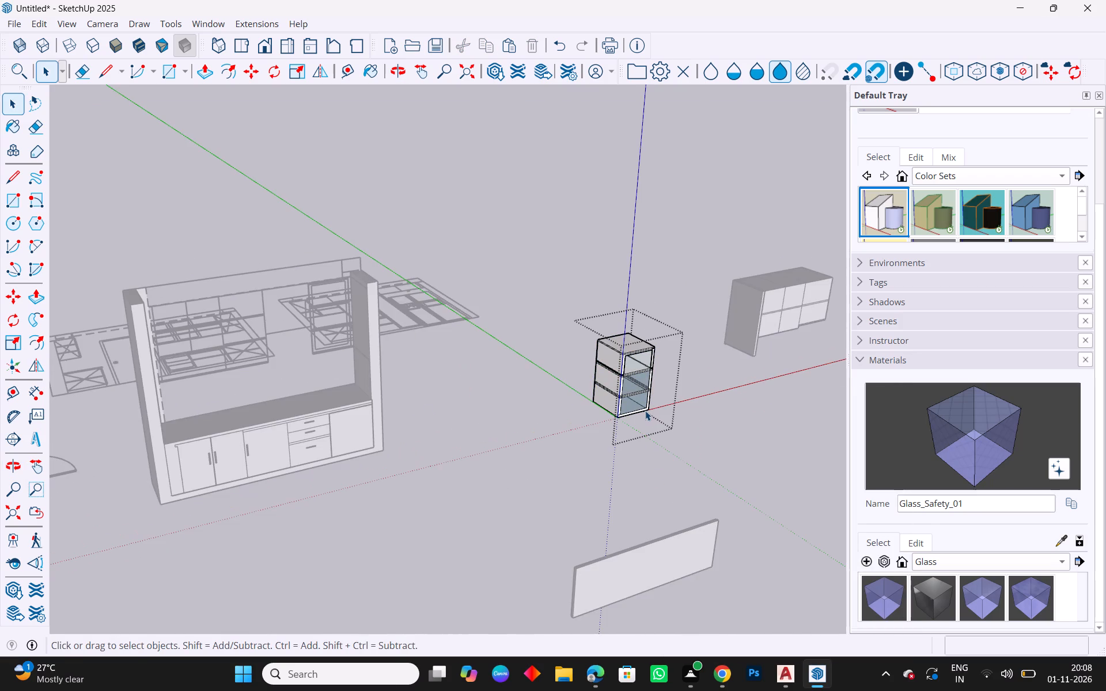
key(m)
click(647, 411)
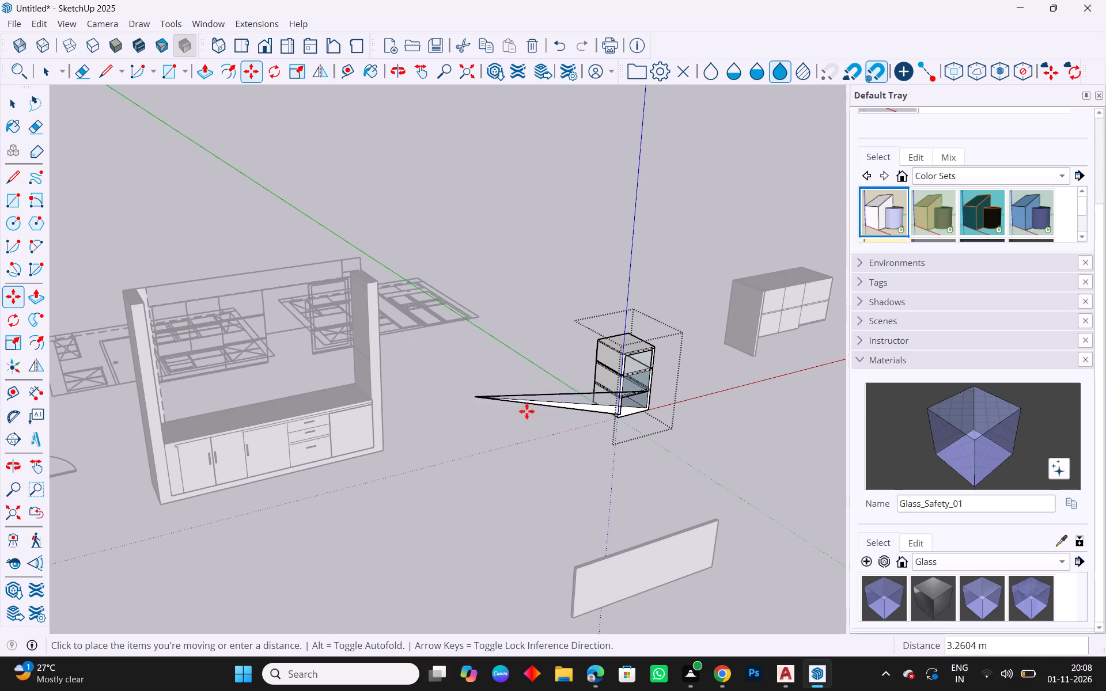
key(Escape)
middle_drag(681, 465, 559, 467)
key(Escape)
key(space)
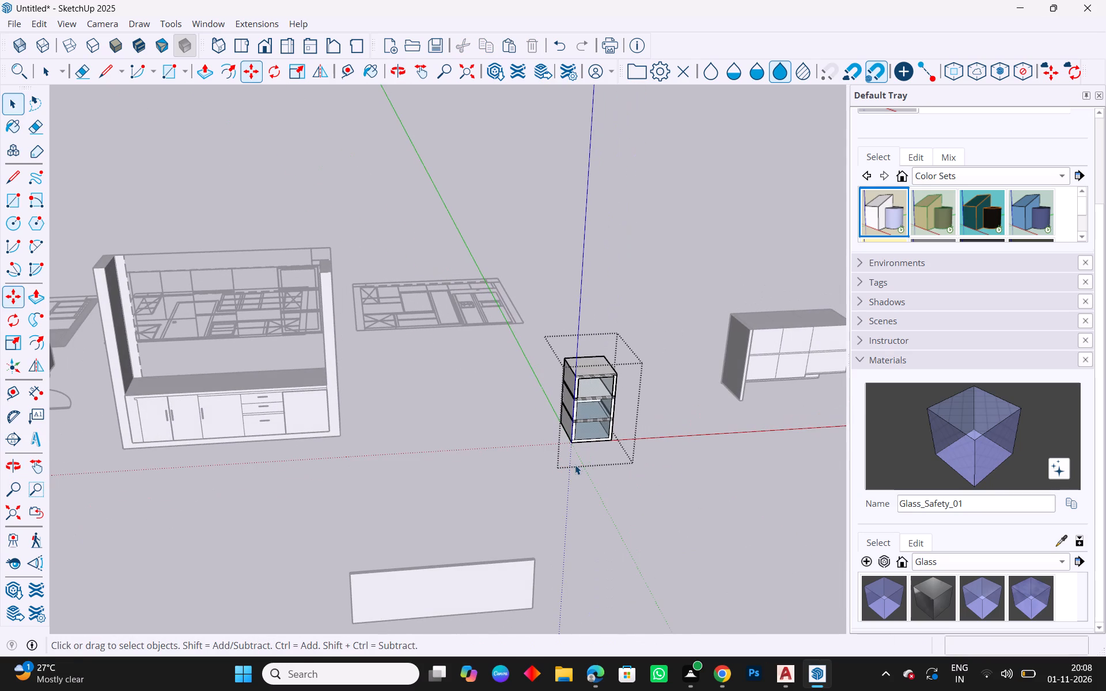
Group all parts of the narrow glass-fronted cabinet inside its open group, and leave group editing.
drag(665, 313, 570, 463)
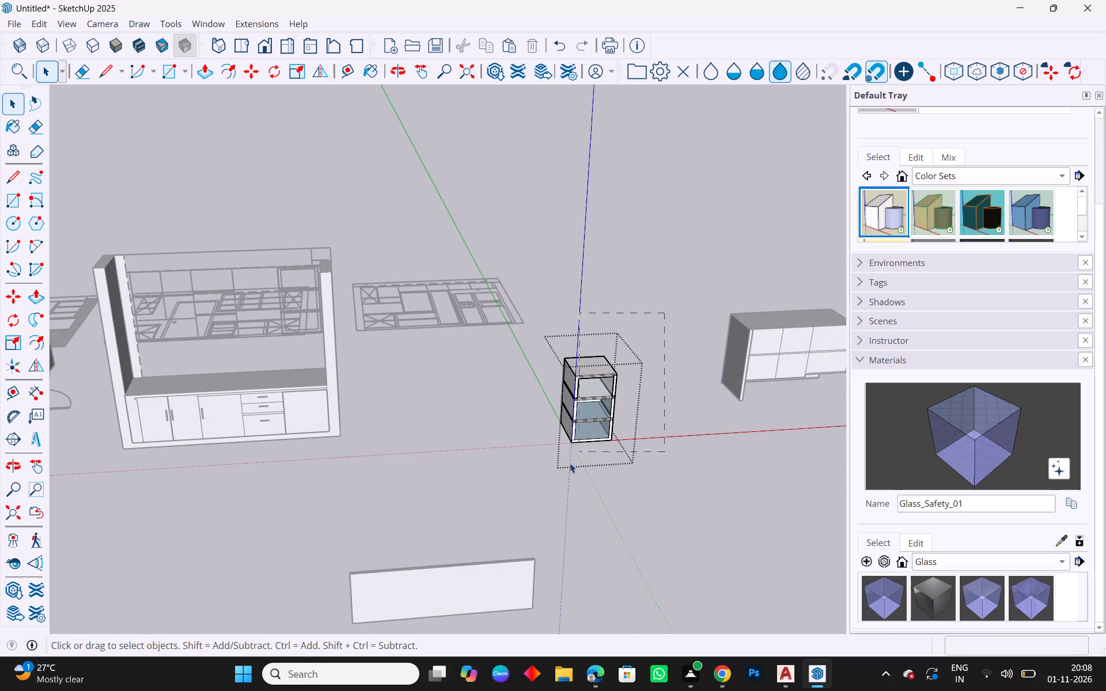
drag(570, 463, 539, 502)
right_click(589, 393)
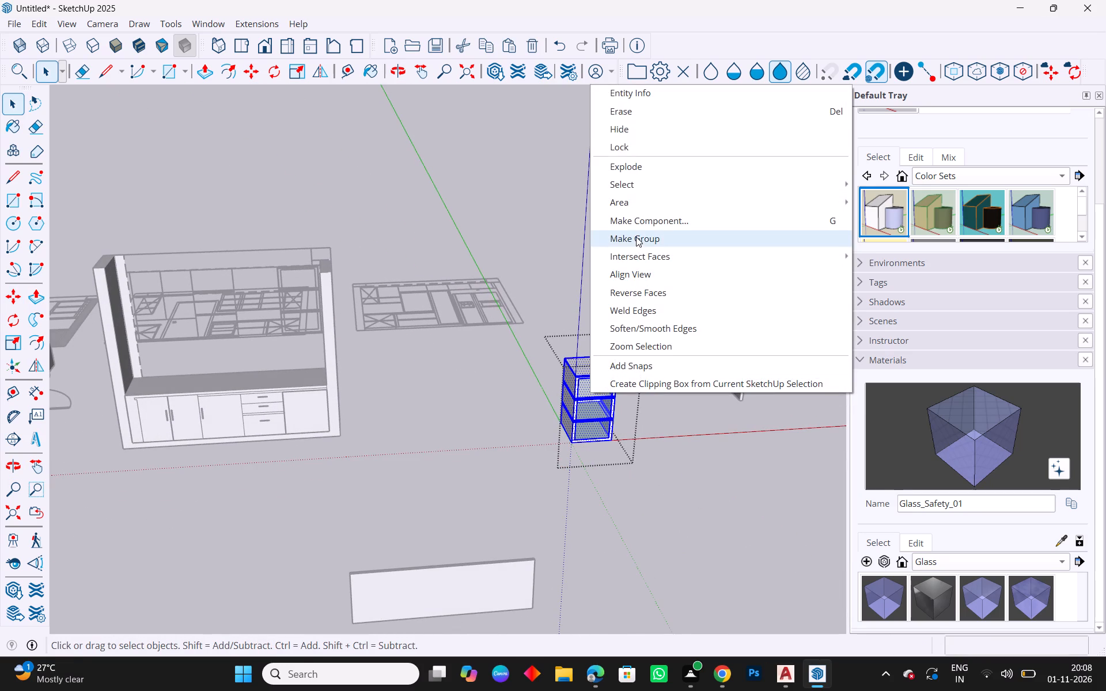
click(636, 236)
click(656, 443)
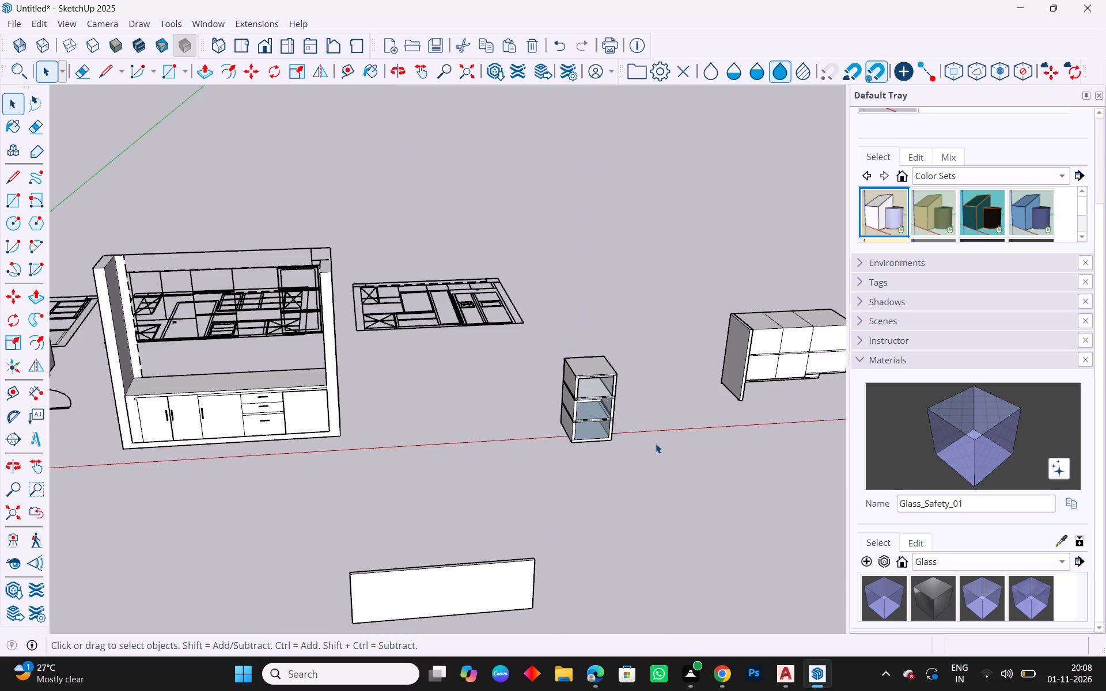
Move the narrow glass-fronted cabinet by its lower front corner into the kitchen unit, against the end wall's inner edge above the drawer side.
click(594, 415)
key(m)
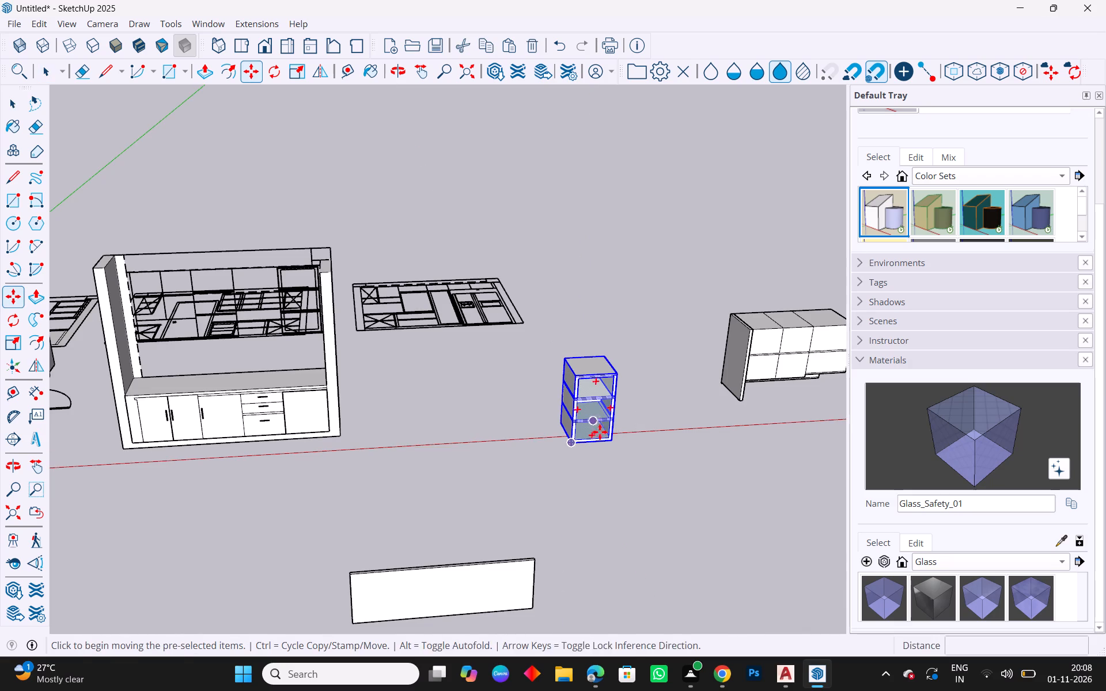
click(608, 447)
scroll(293, 323, up, 4)
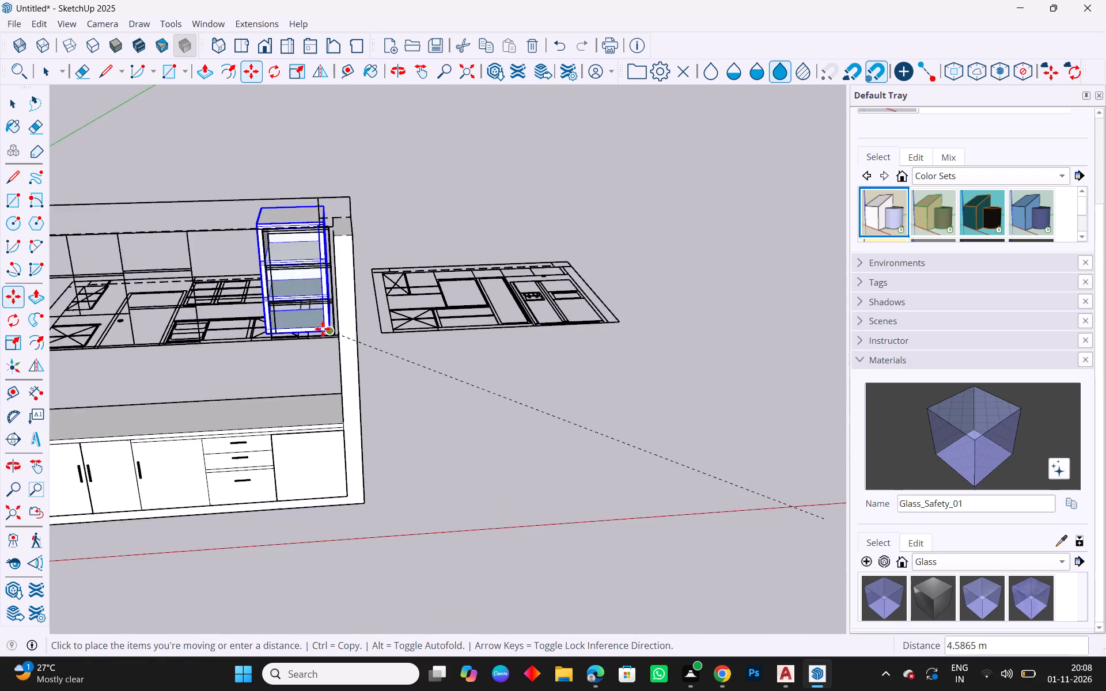
scroll(323, 329, up, 3)
middle_drag(328, 334, 438, 314)
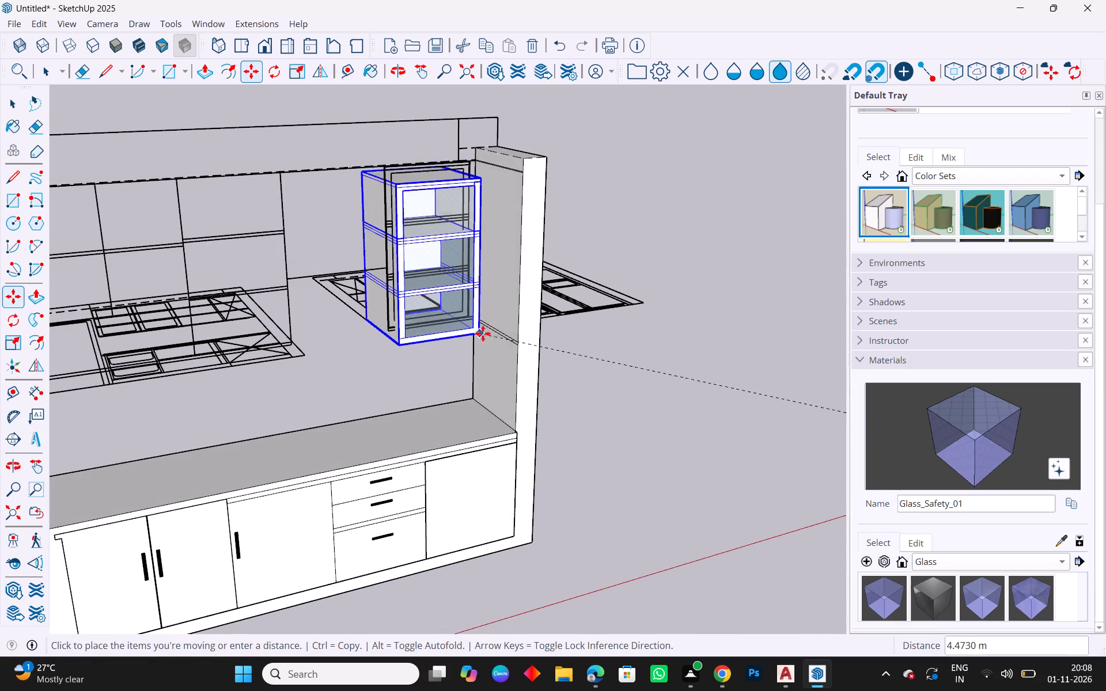
click(520, 343)
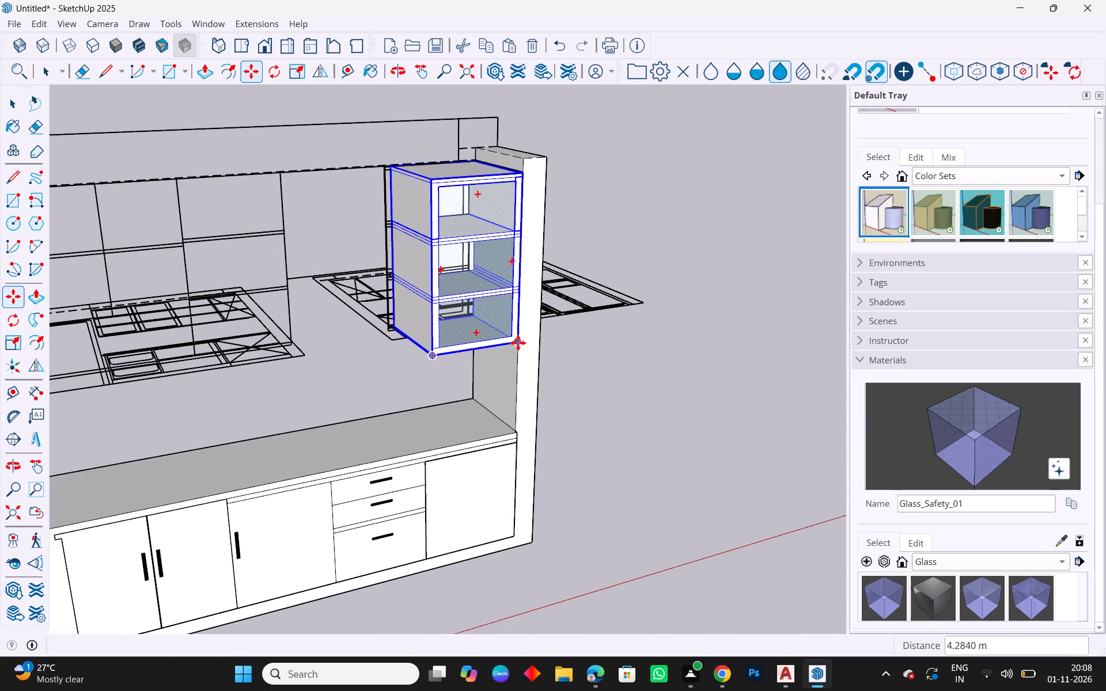
key(Escape)
Move the narrow cabinet so its rear lower corner meets the lower corner of its outline on the kitchen's back plane.
middle_drag(603, 379, 472, 322)
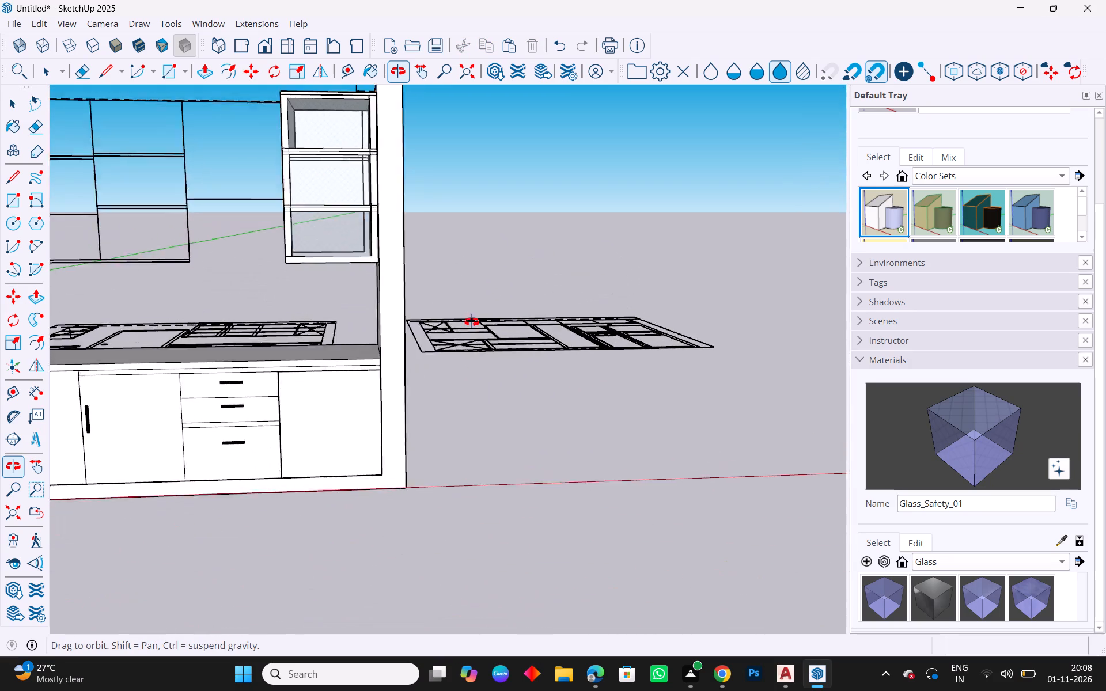
middle_drag(472, 322, 476, 325)
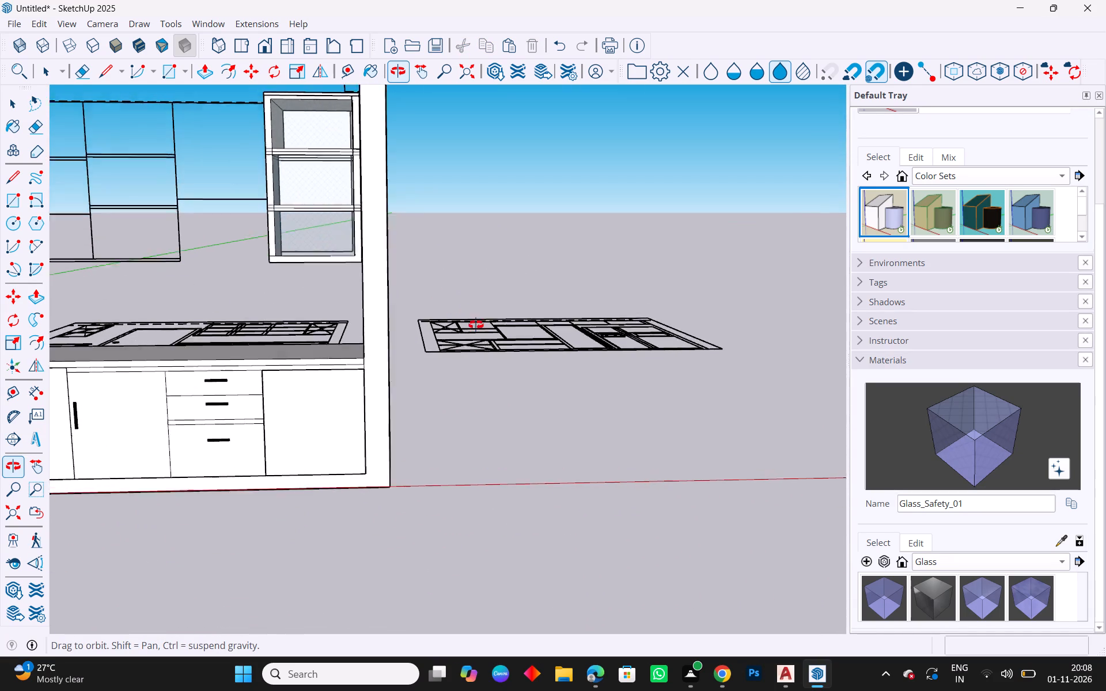
middle_drag(476, 325, 775, 535)
middle_drag(496, 485, 816, 508)
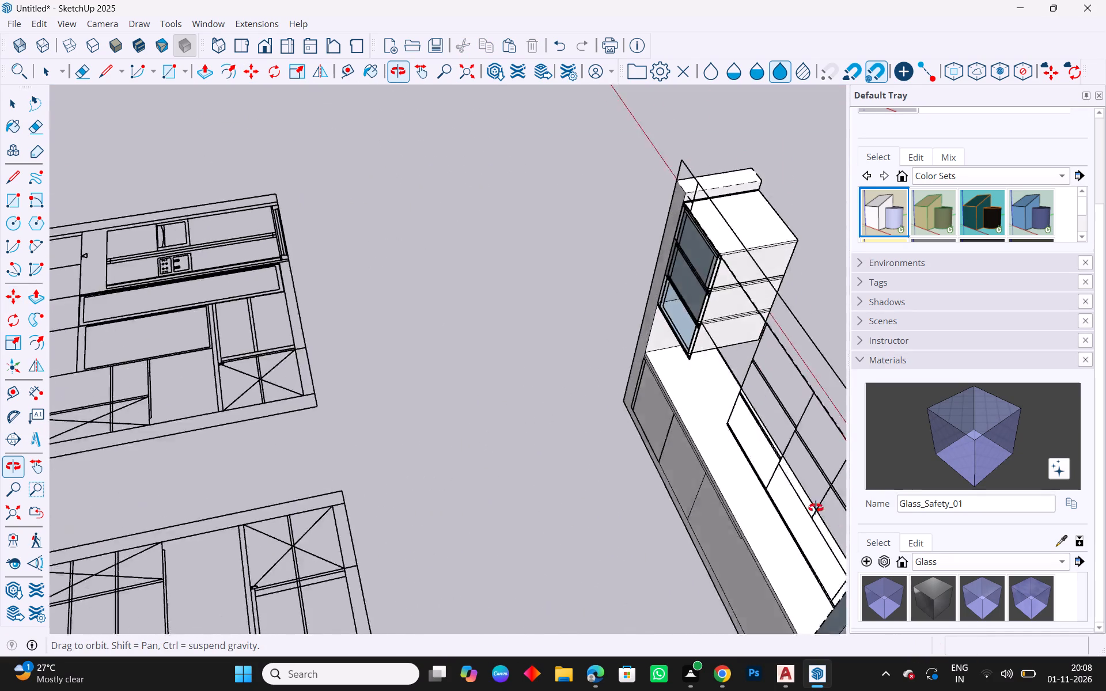
middle_drag(816, 508, 959, 492)
scroll(653, 270, up, 9)
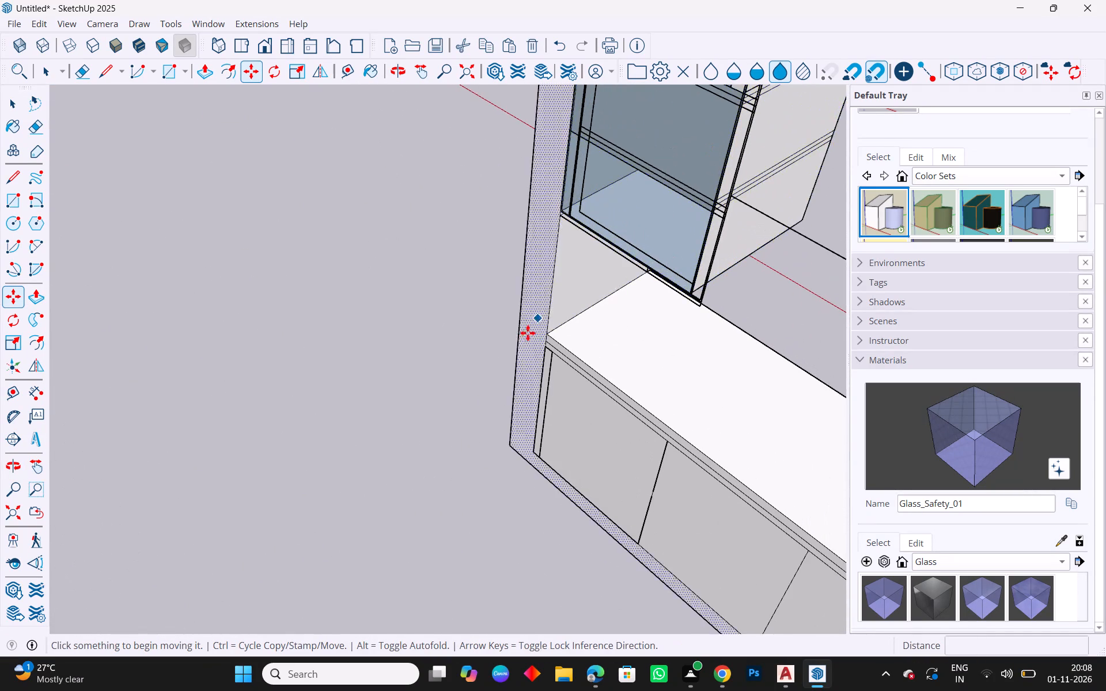
scroll(528, 333, down, 4)
key(Escape)
scroll(655, 315, up, 9)
key(Escape)
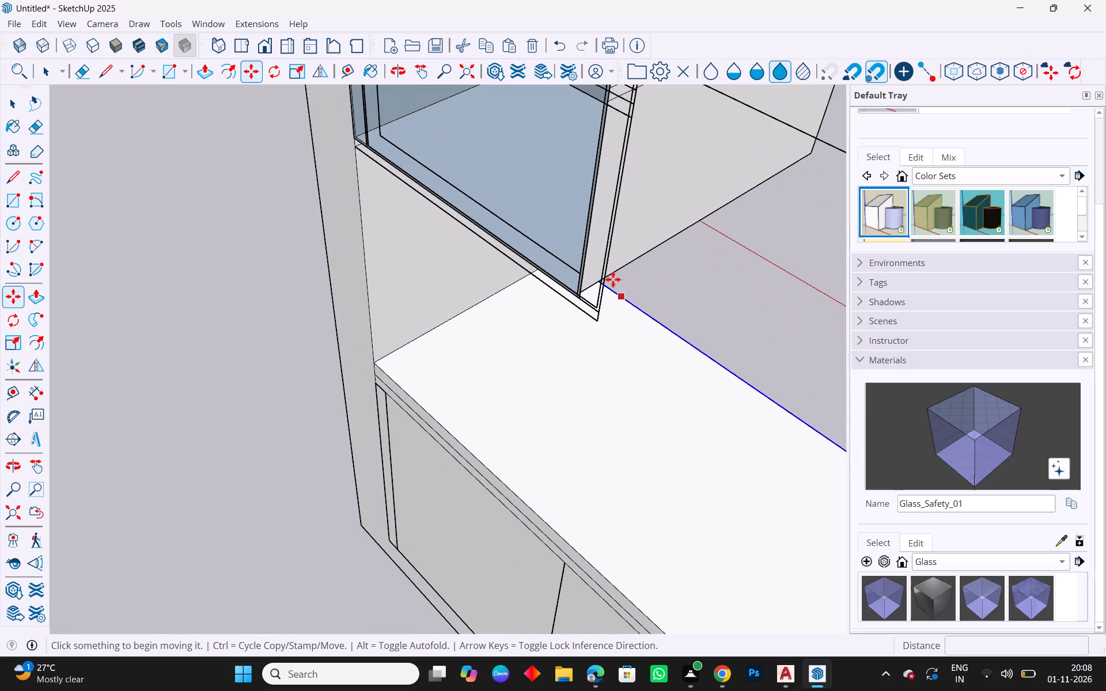
key(space)
click(614, 253)
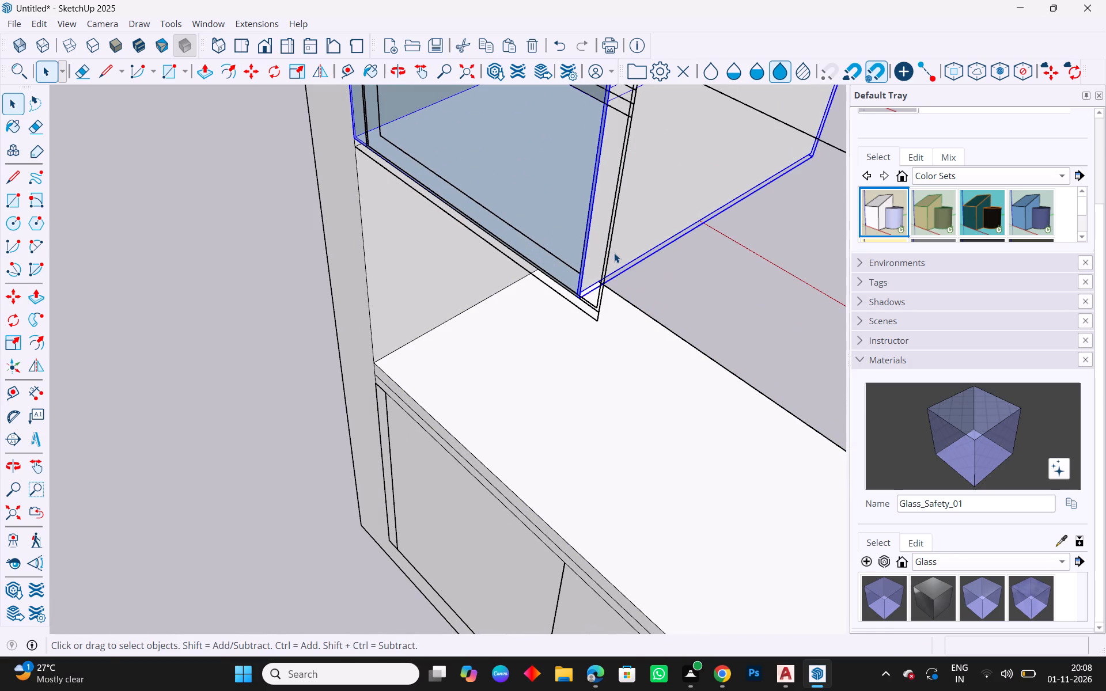
scroll(584, 316, up, 4)
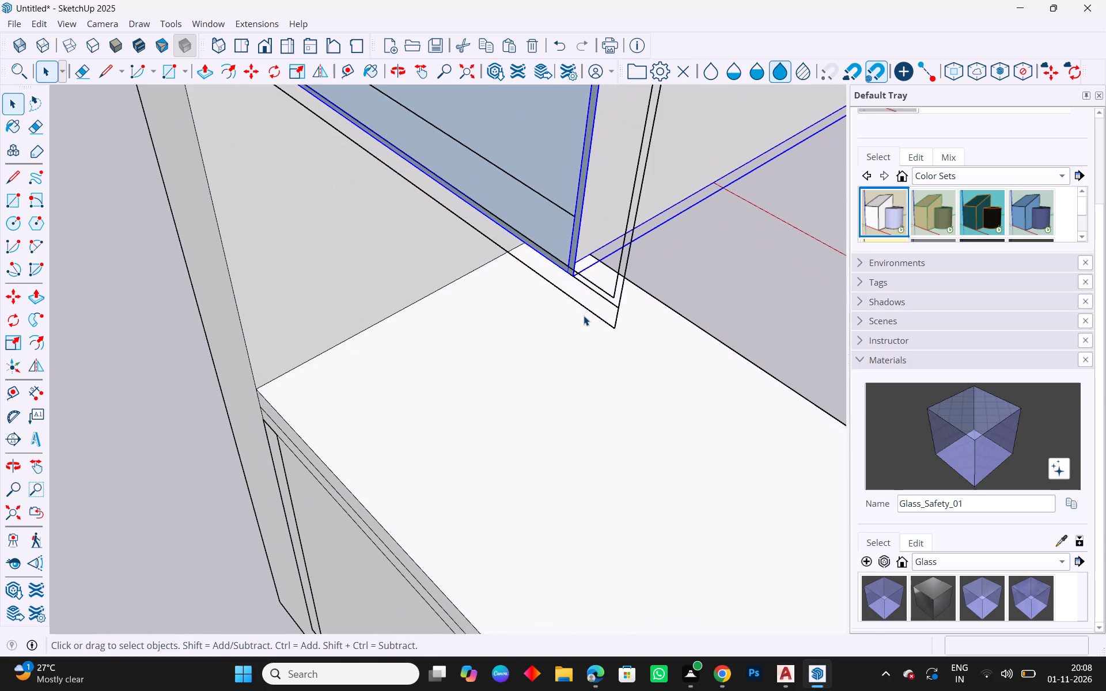
key(m)
click(571, 279)
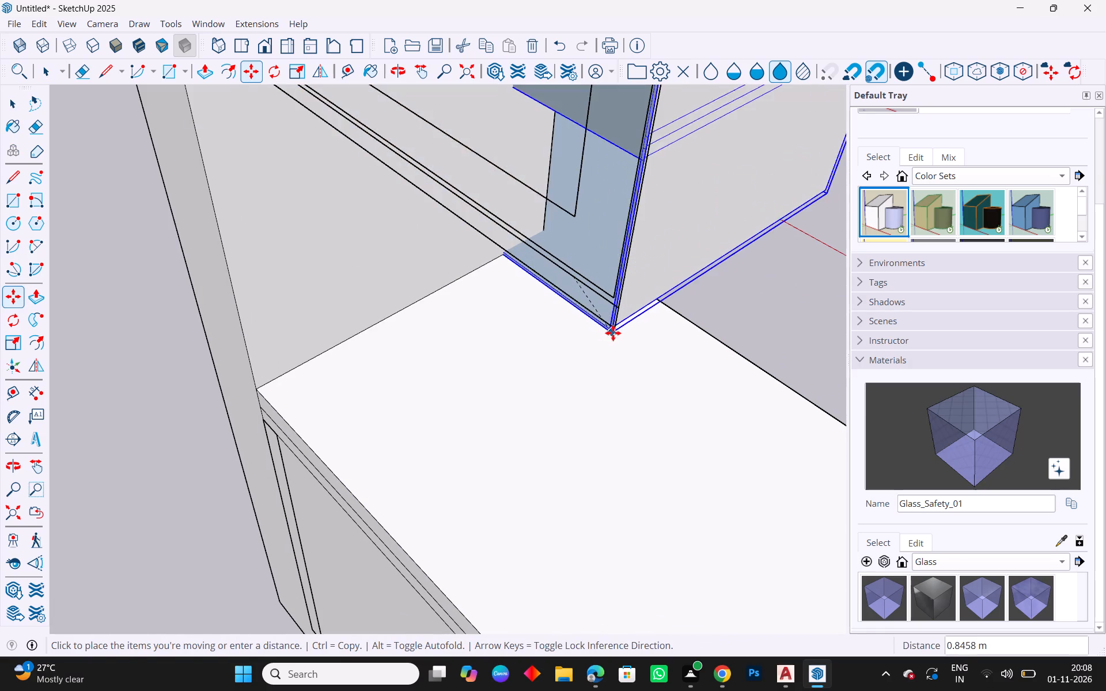
click(614, 331)
Shift the narrow cabinet sideways 0.04 m so its rear lower corner meets the kitchen unit's end wall.
scroll(472, 328, down, 8)
scroll(491, 379, down, 3)
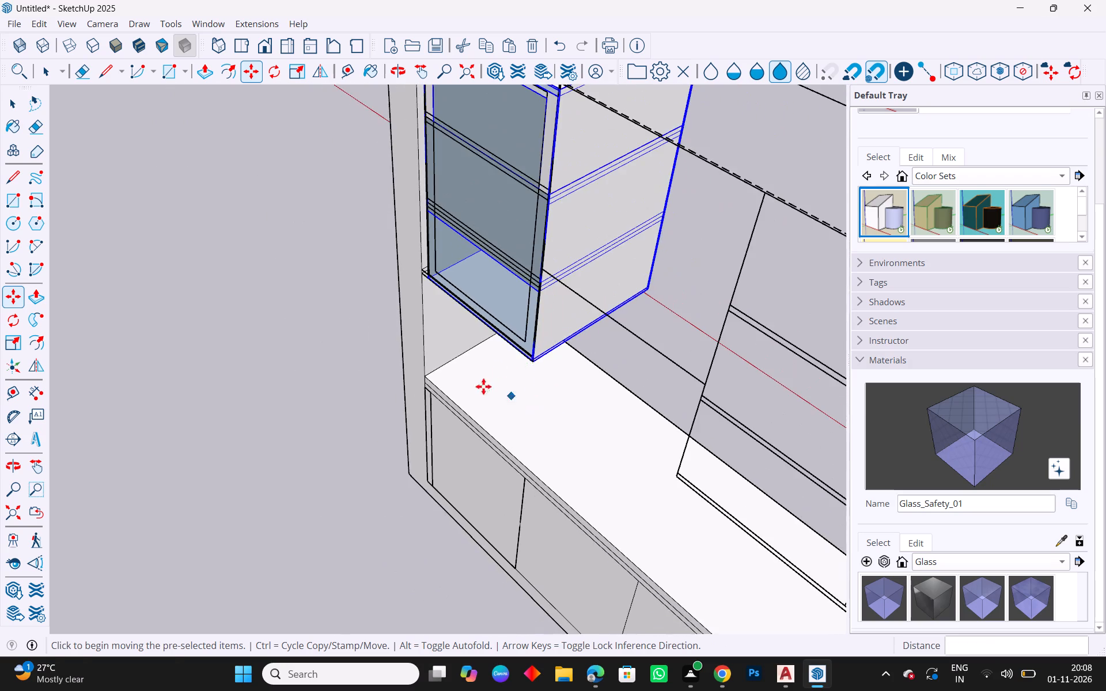
middle_drag(484, 386, 747, 334)
middle_drag(346, 283, 411, 294)
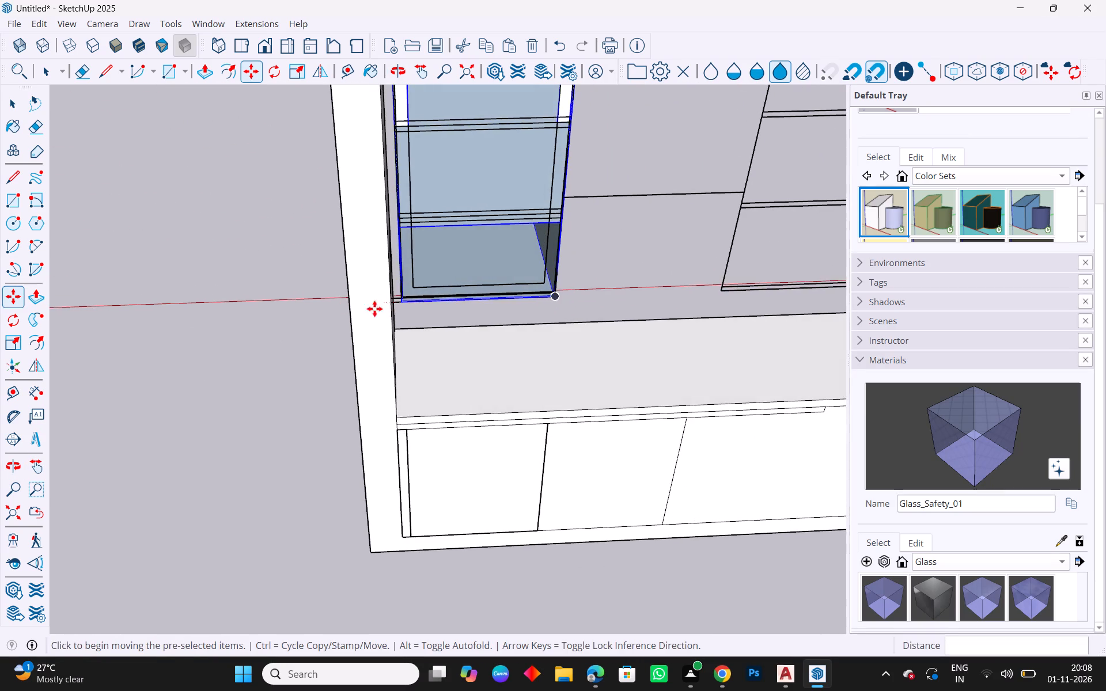
scroll(324, 332, down, 5)
scroll(374, 184, up, 4)
scroll(398, 362, up, 2)
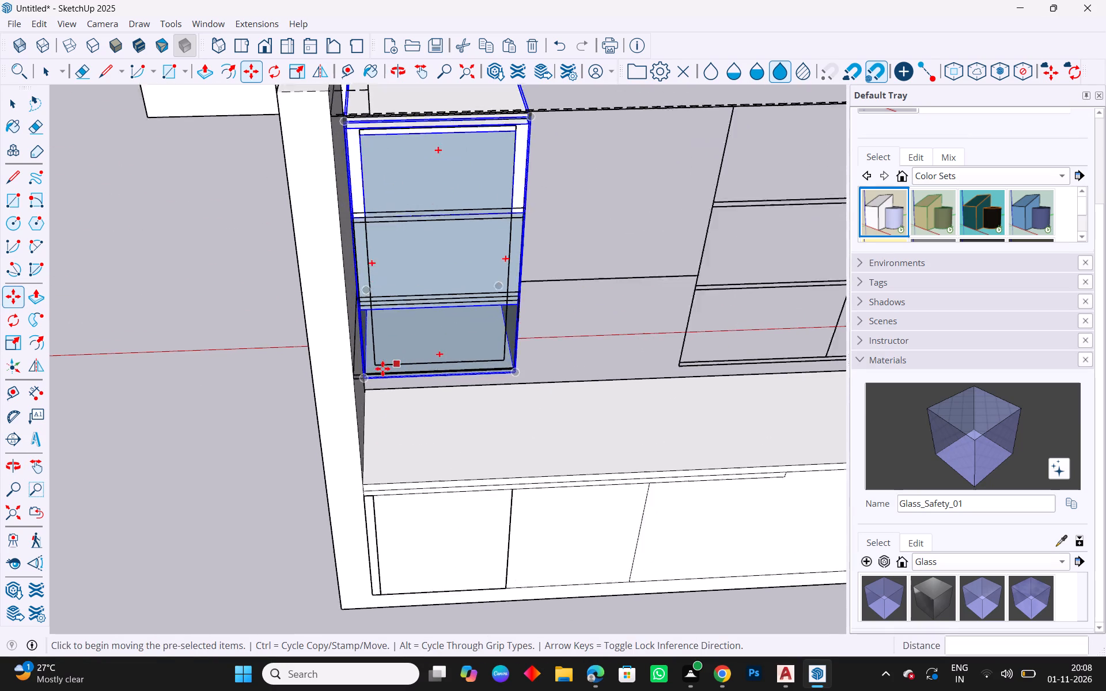
scroll(382, 369, up, 11)
click(363, 350)
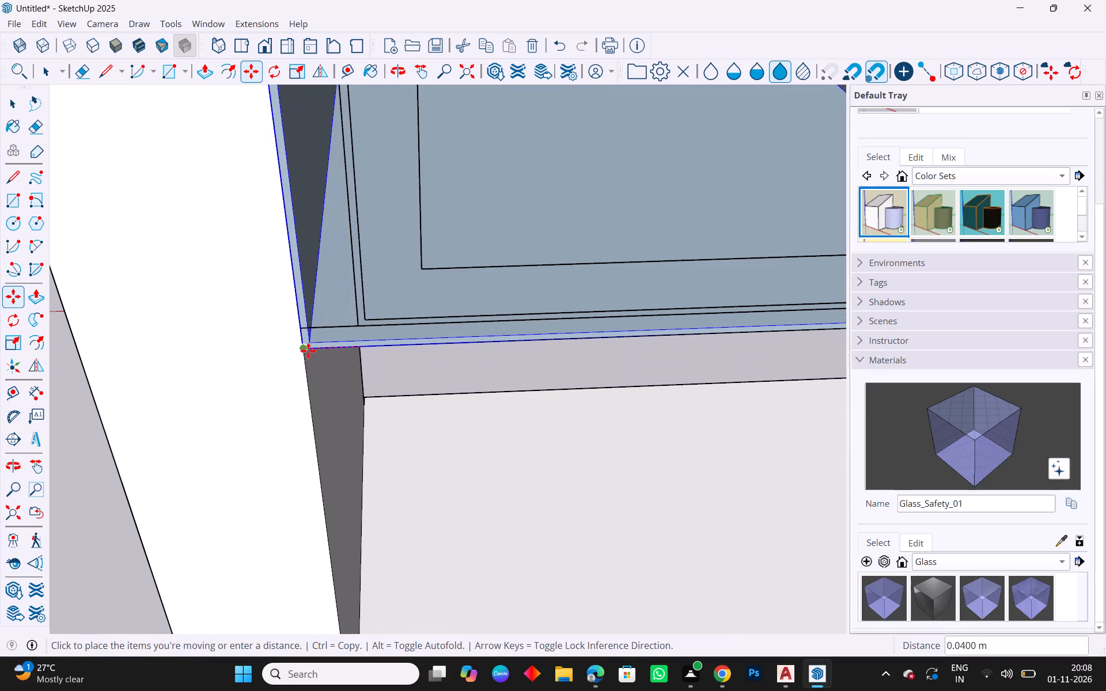
click(305, 351)
scroll(256, 334, down, 12)
key(Escape)
Examine the narrow cabinet's placement in the kitchen unit from the side and the front.
middle_drag(599, 403, 545, 362)
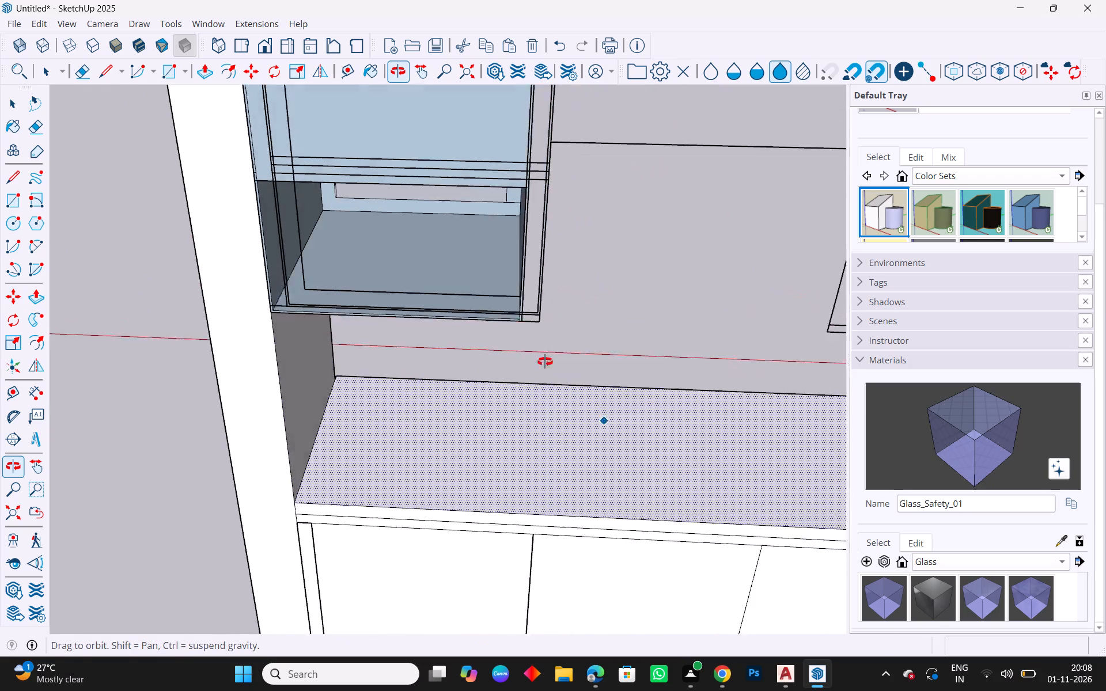
middle_drag(545, 362, 86, 369)
scroll(122, 364, down, 13)
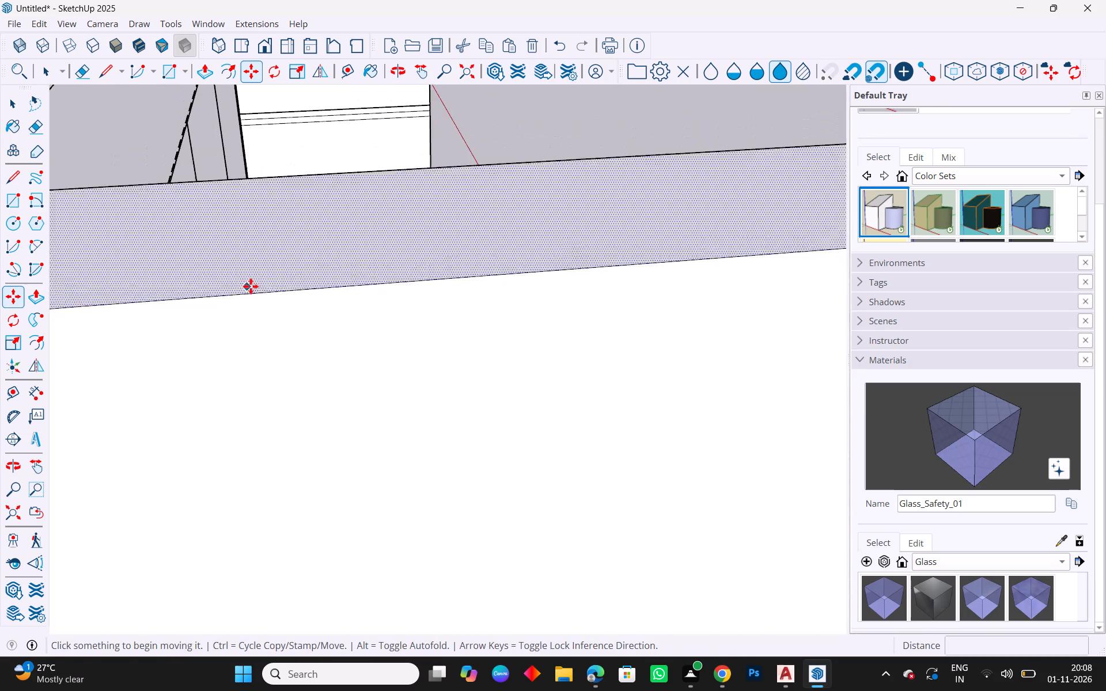
scroll(251, 286, down, 20)
scroll(251, 286, down, 6)
middle_drag(603, 473, 533, 458)
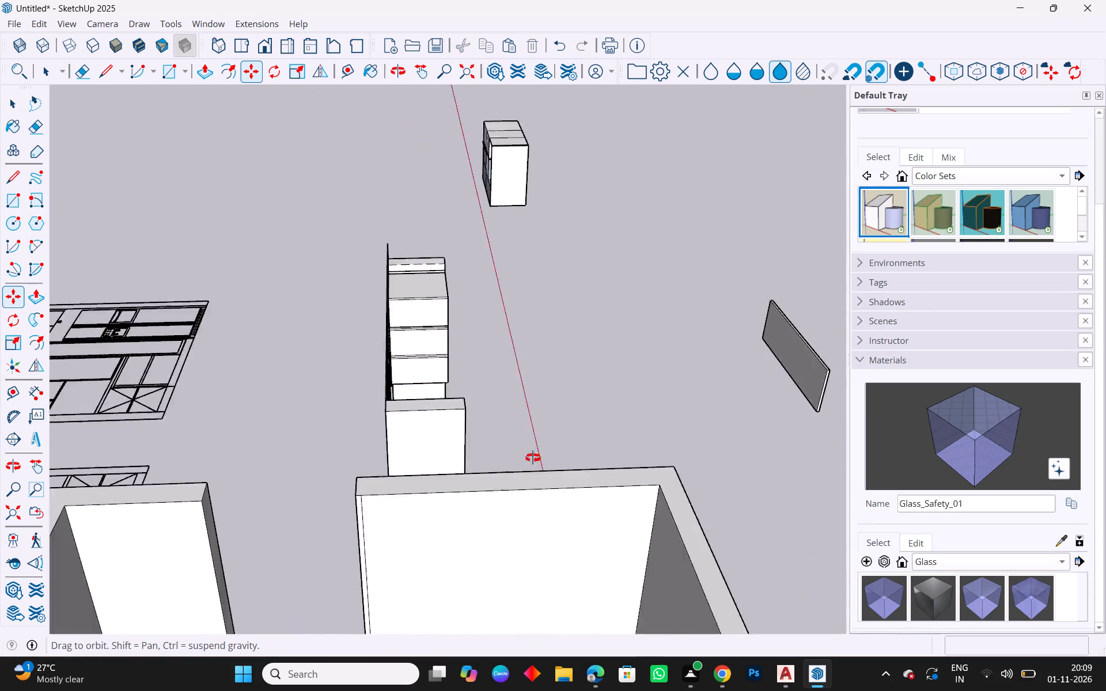
middle_drag(533, 458, 79, 348)
scroll(479, 255, up, 8)
middle_drag(513, 415, 486, 362)
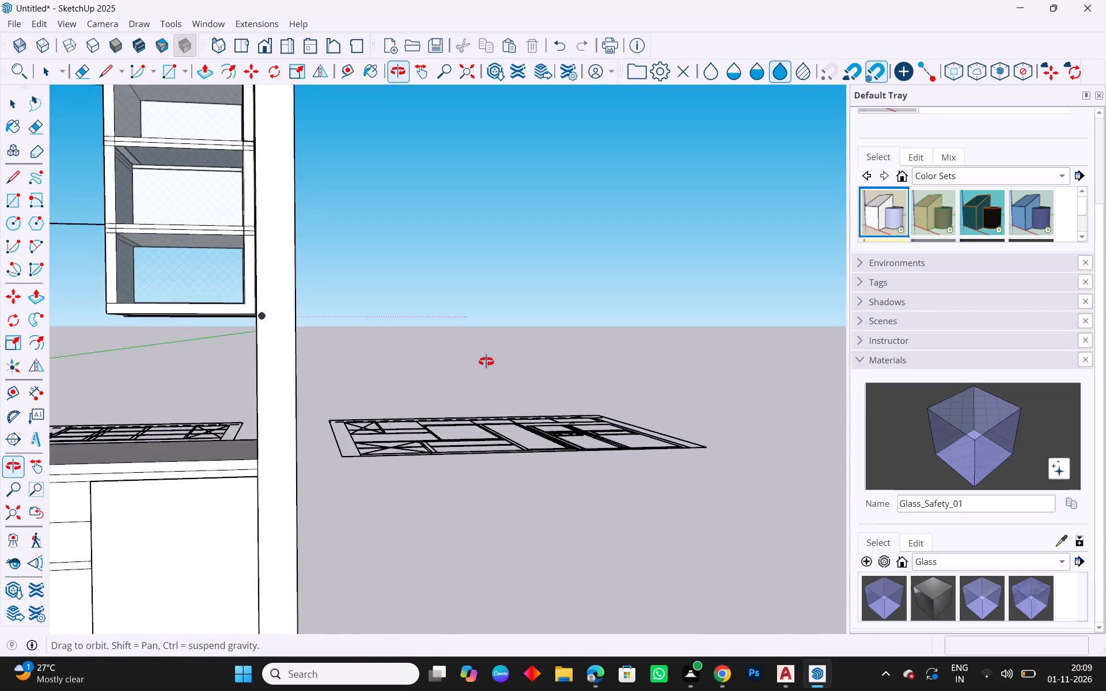
middle_drag(486, 362, 509, 398)
key(Escape)
scroll(517, 345, down, 4)
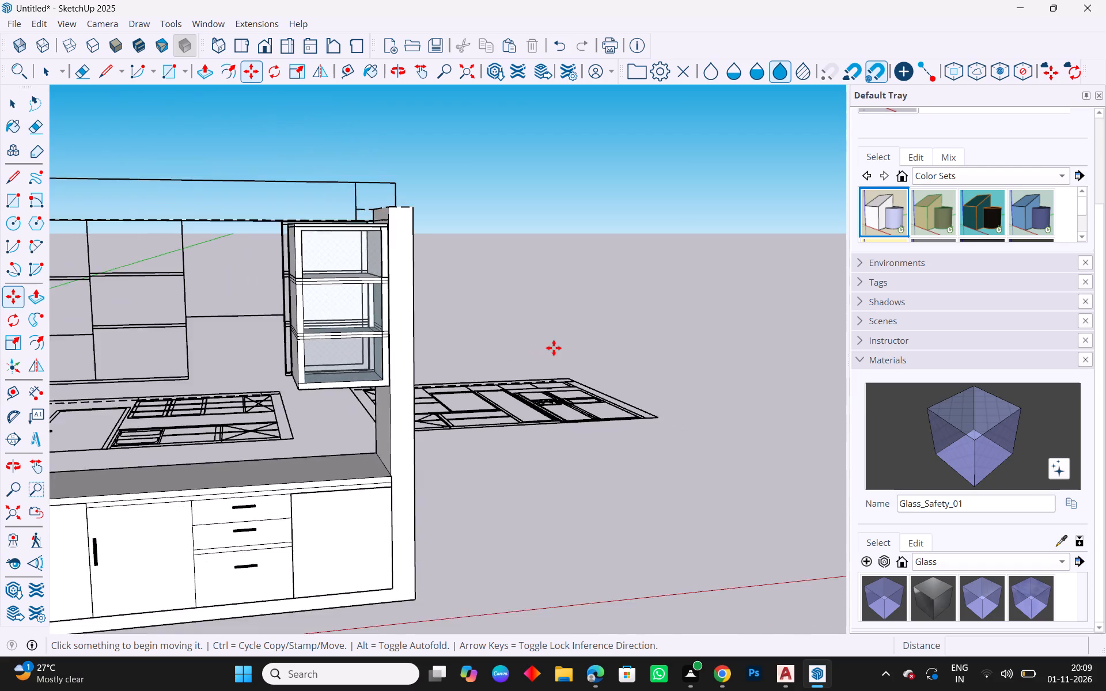
scroll(554, 348, down, 3)
key(Escape)
middle_drag(612, 450, 575, 443)
key(Escape)
key(space)
key(Escape)
Group all geometry of the separately modelled wide wall cabinet.
scroll(622, 413, down, 4)
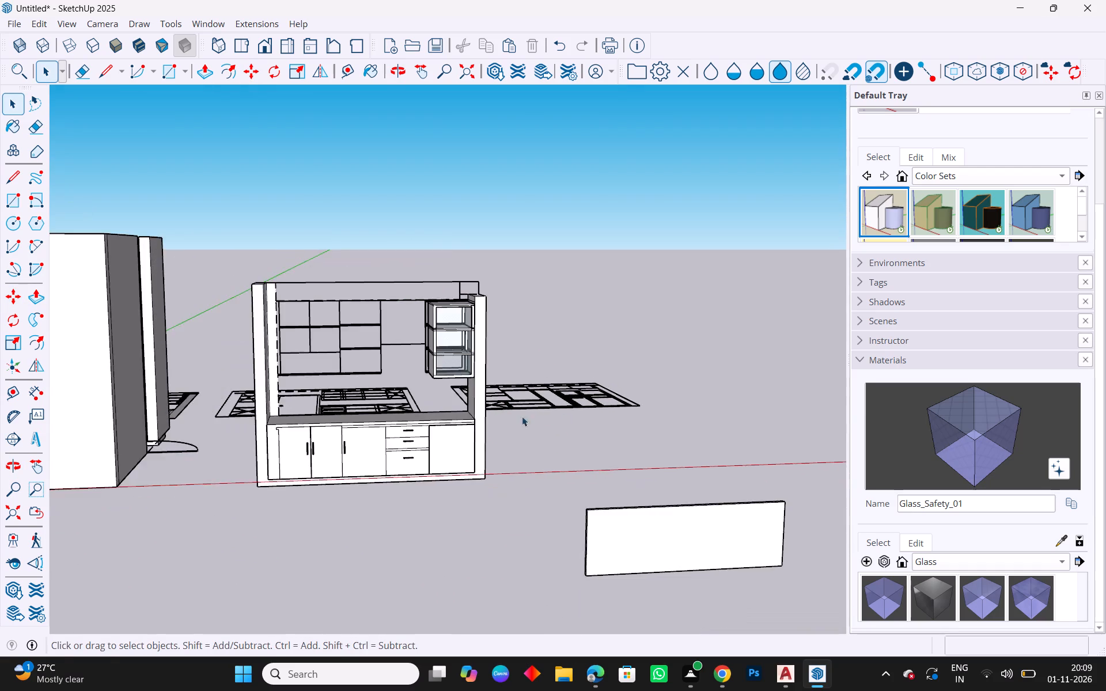
scroll(522, 416, down, 3)
scroll(569, 410, down, 2)
middle_drag(685, 443, 610, 453)
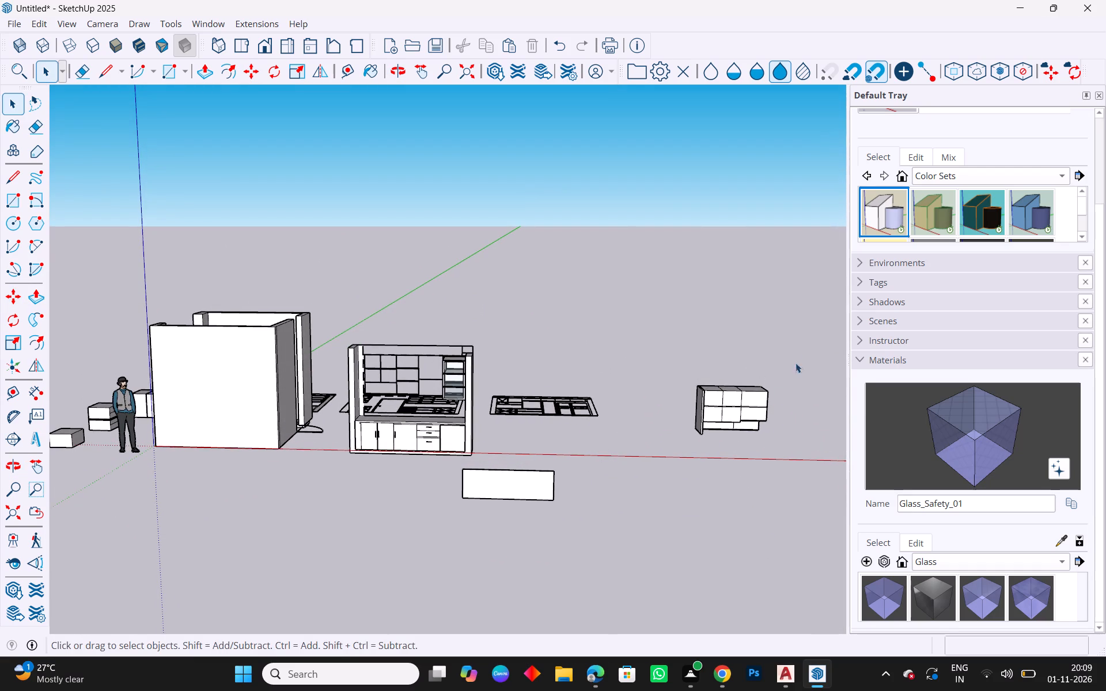
drag(809, 346, 660, 462)
right_click(733, 403)
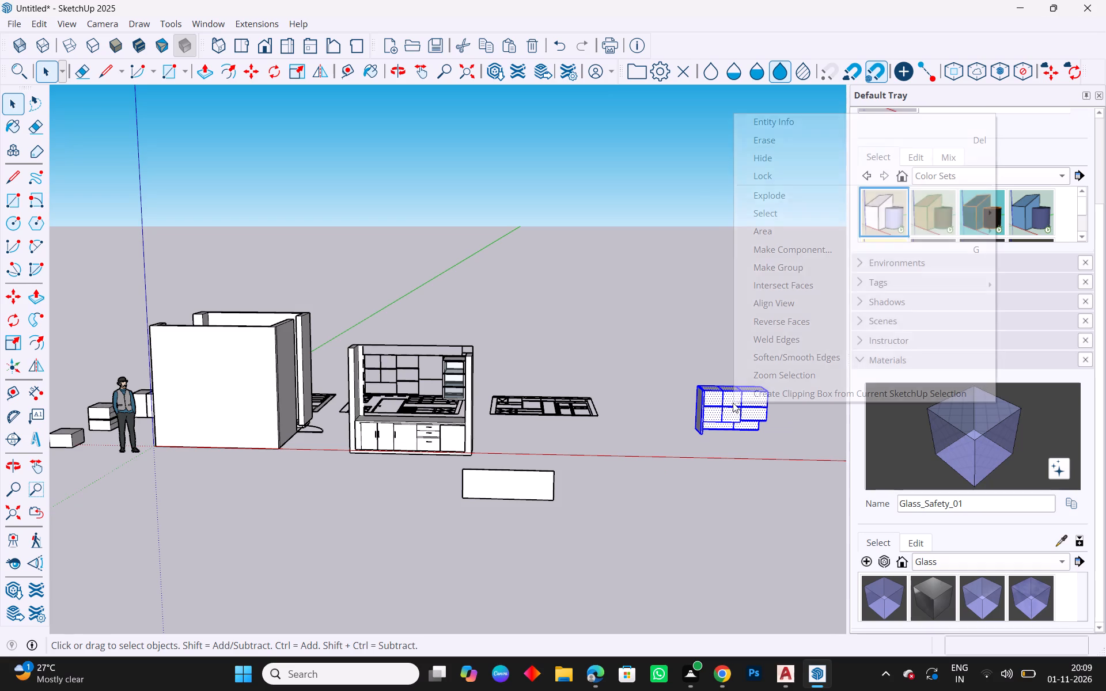
click(783, 260)
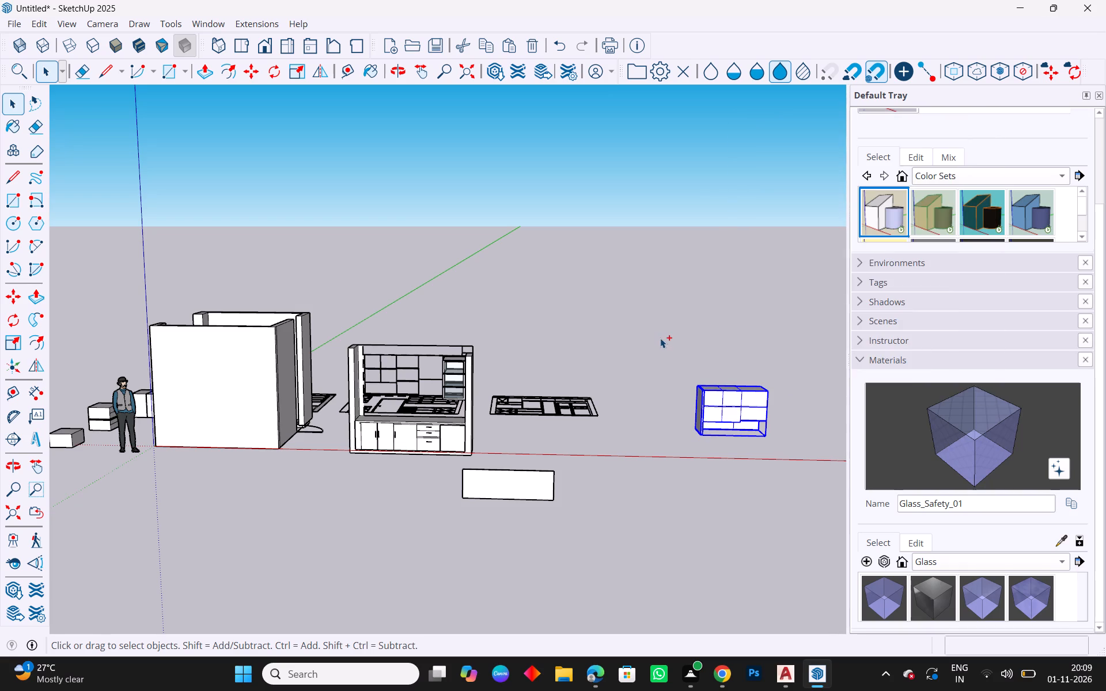
Copy the wide wall cabinet group and paste it into the kitchen unit, at the outline's lower corner beside the end wall opposite the narrow cabinet.
key(ctrl+v)
key(Escape)
key(ctrl+c)
key(ctrl+v)
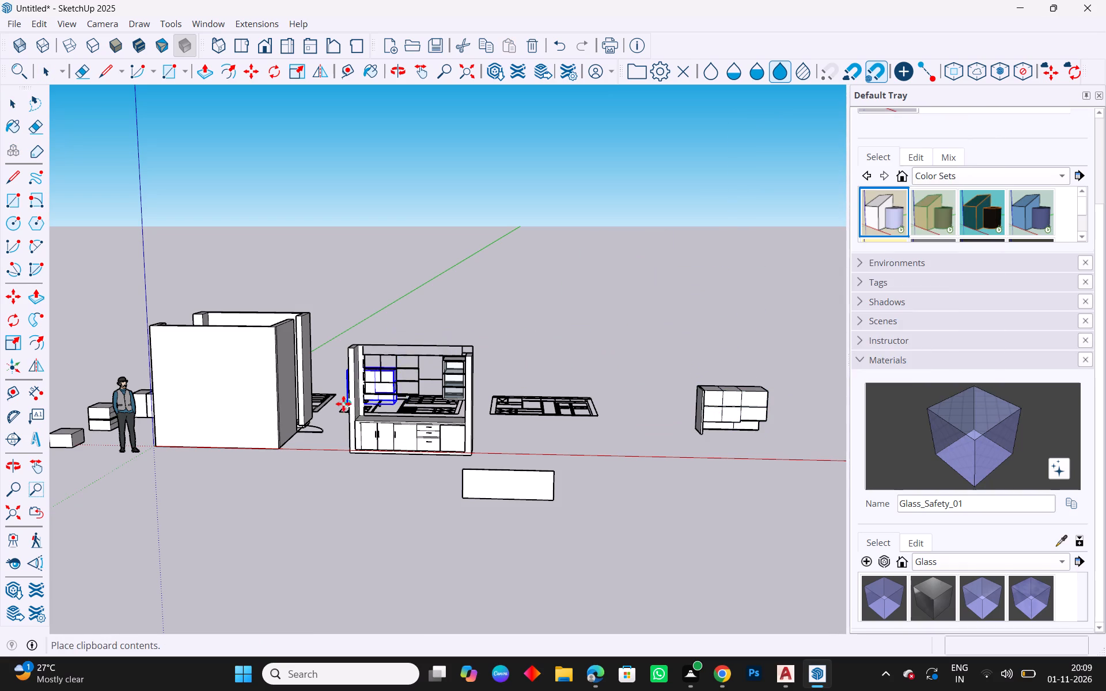
scroll(351, 395, up, 14)
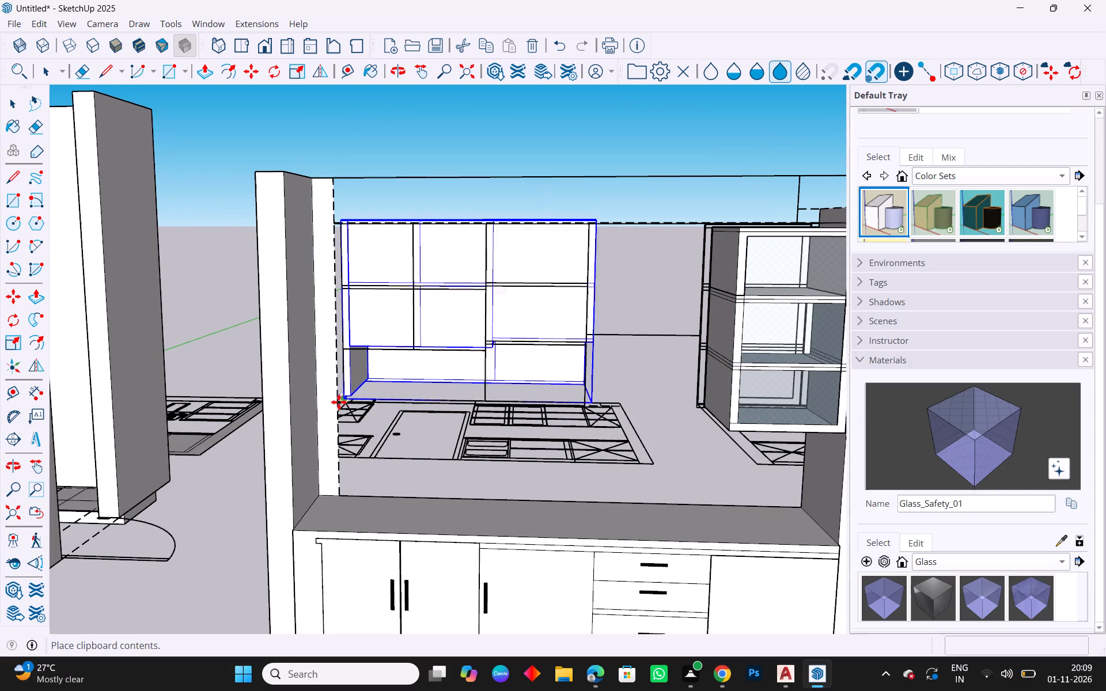
click(340, 401)
Move the wide wall cabinet about 0.61 m in depth by its rear upper corner, onto the outline's upper edge in the kitchen unit.
middle_drag(560, 396, 535, 400)
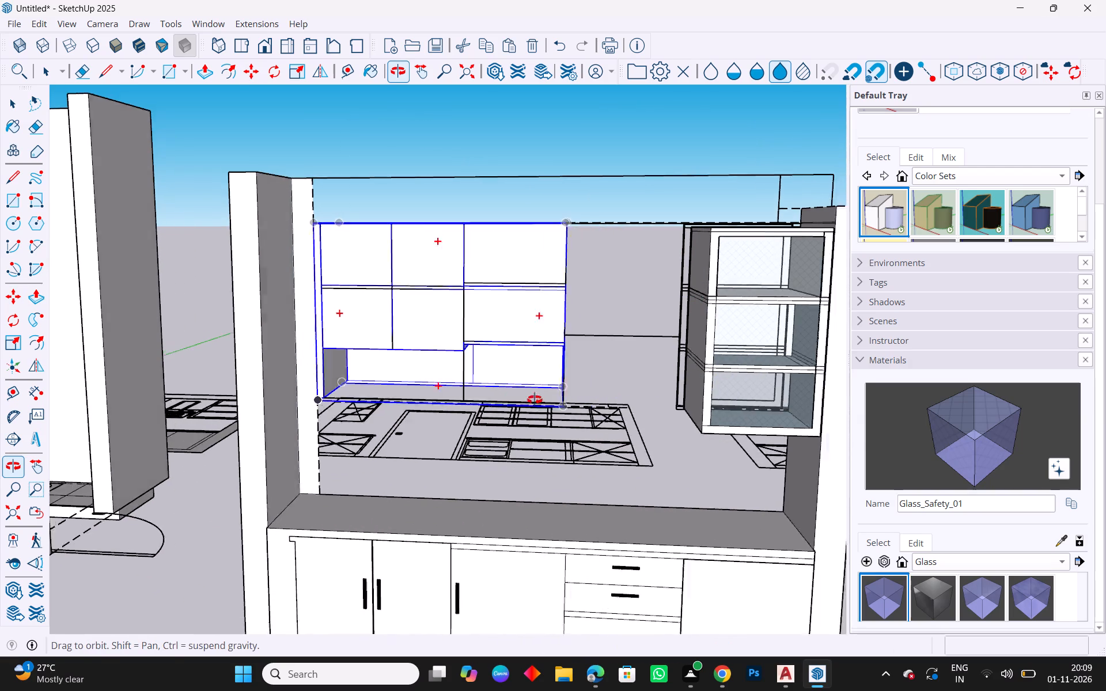
middle_drag(535, 400, 531, 495)
scroll(539, 378, up, 4)
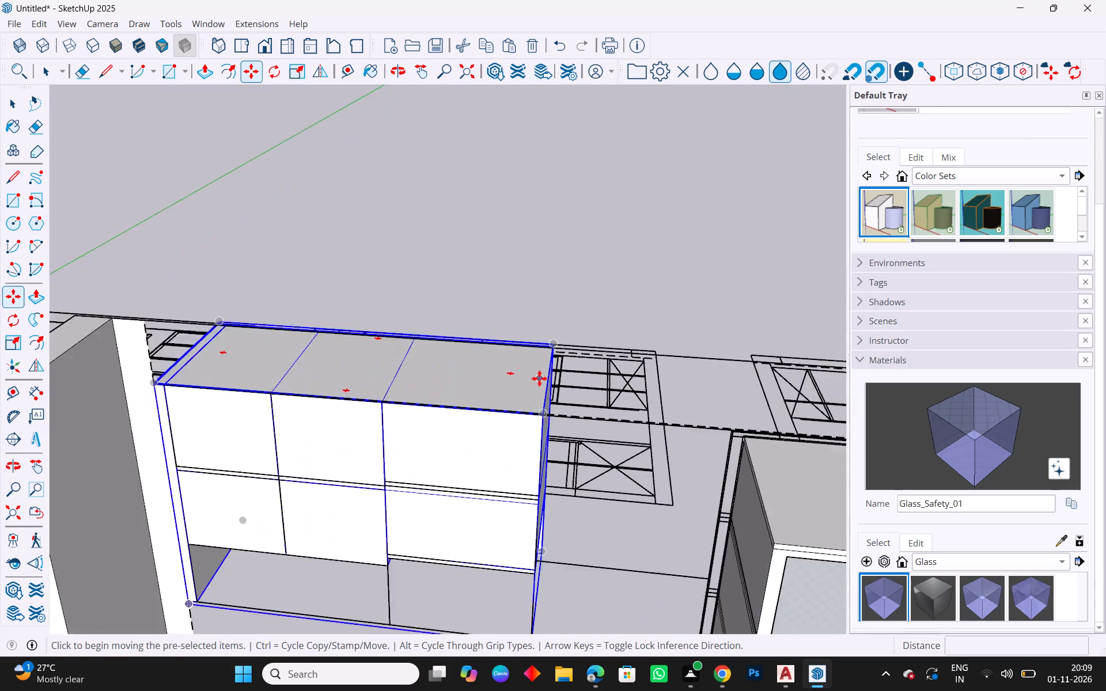
scroll(539, 378, up, 5)
click(520, 184)
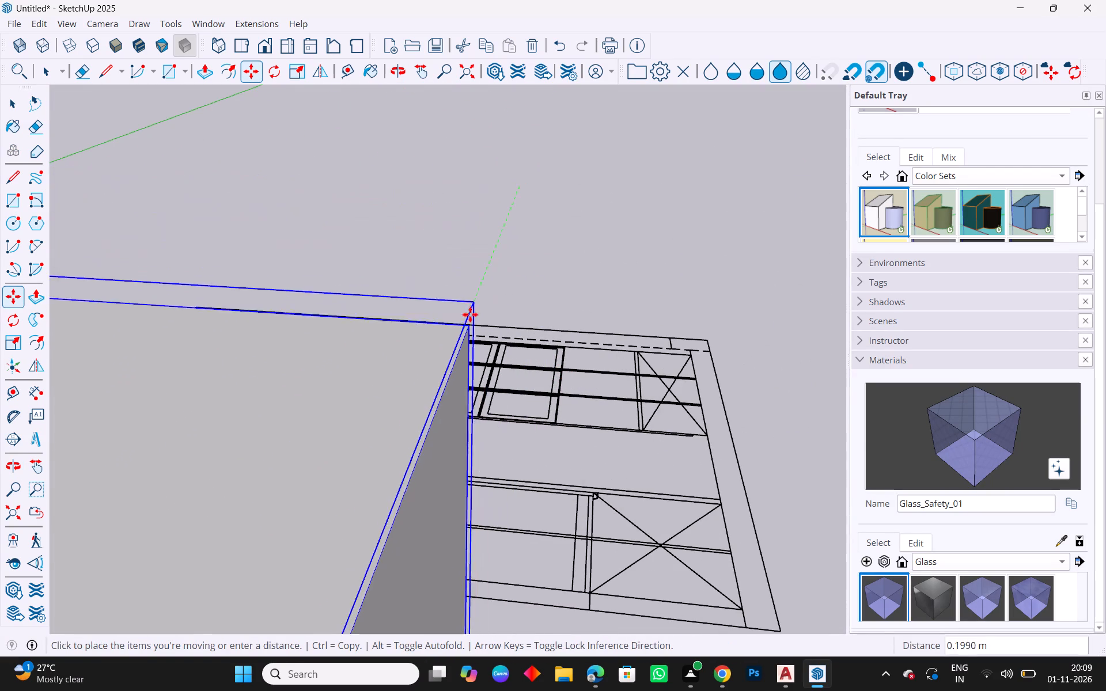
scroll(469, 321, down, 6)
click(465, 368)
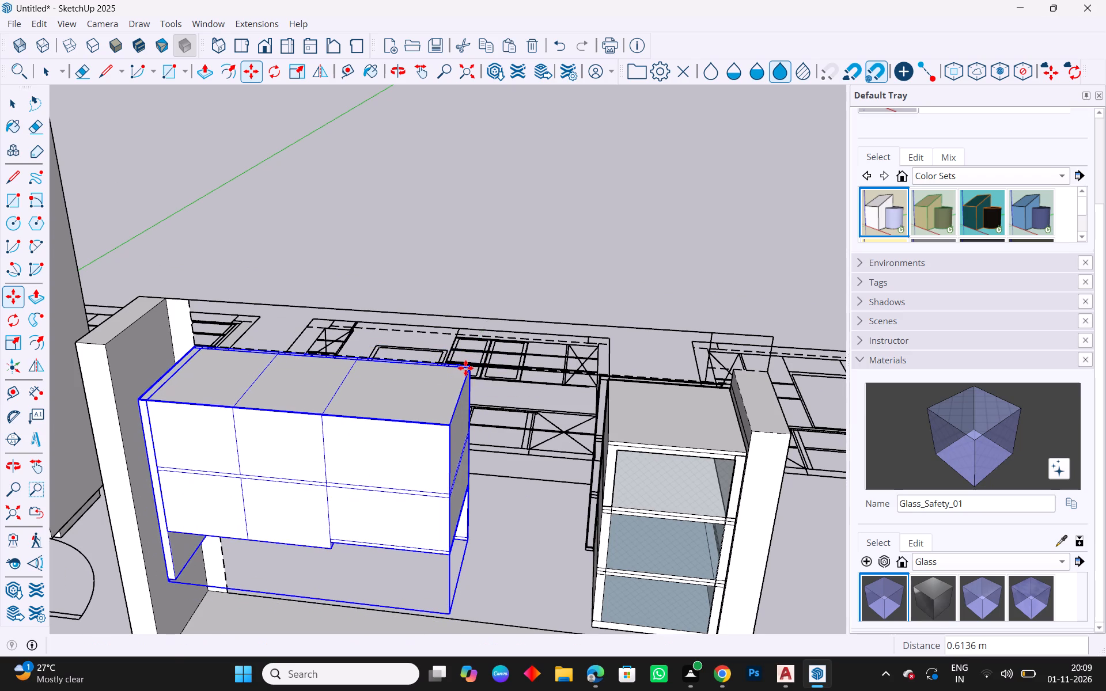
middle_drag(566, 396, 624, 271)
key(Escape)
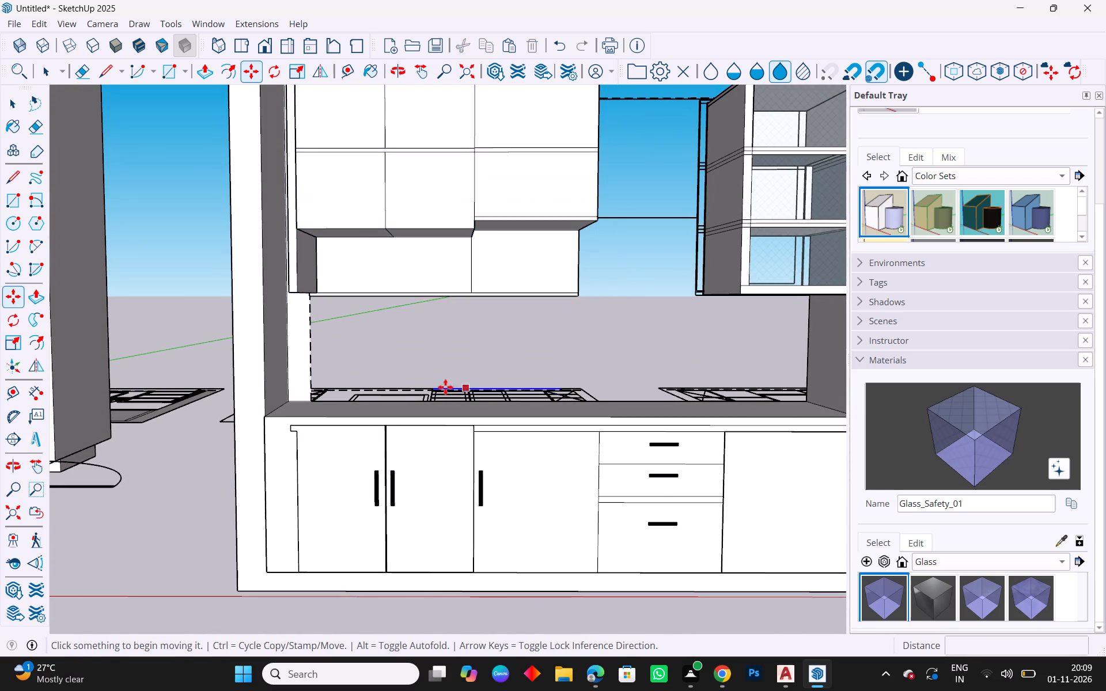
key(Escape)
Examine the kitchen's wall elevation drawing and compare its wall cabinet layout with the modelled kitchen unit.
scroll(384, 389, down, 4)
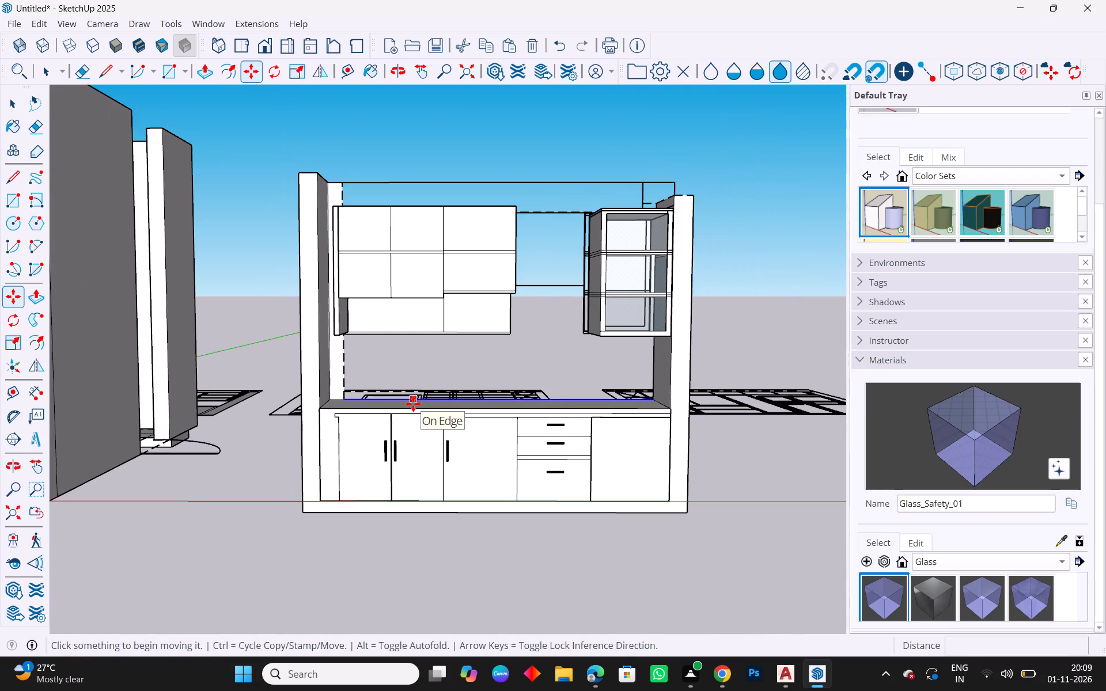
scroll(545, 402, down, 12)
middle_drag(530, 303, 573, 595)
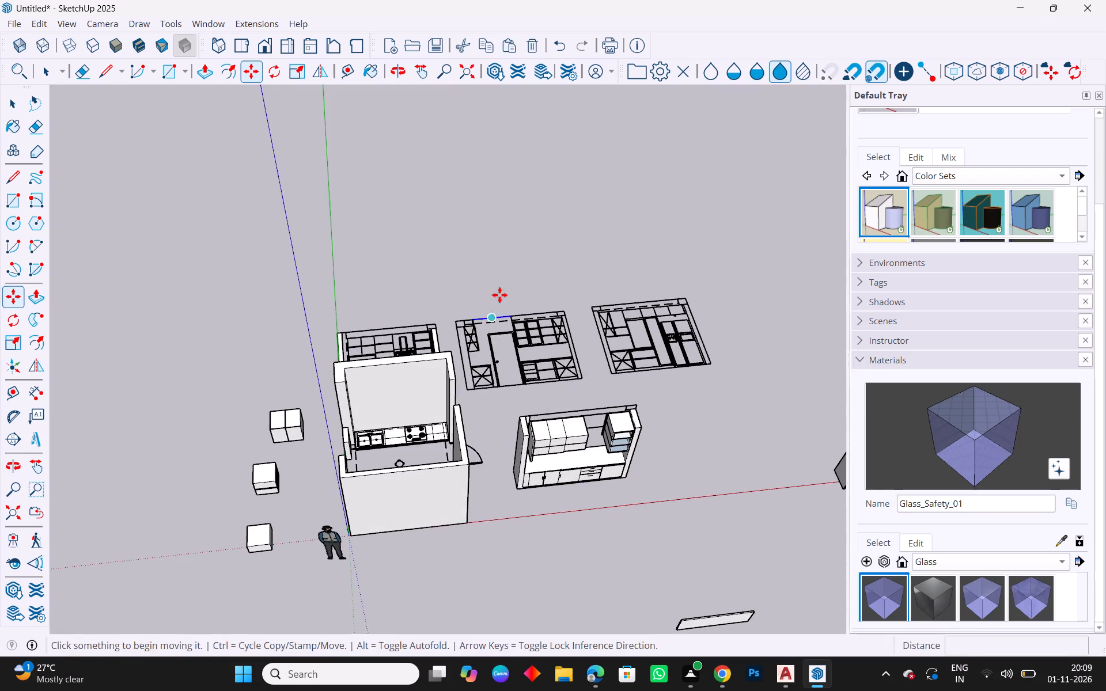
middle_drag(501, 293, 448, 222)
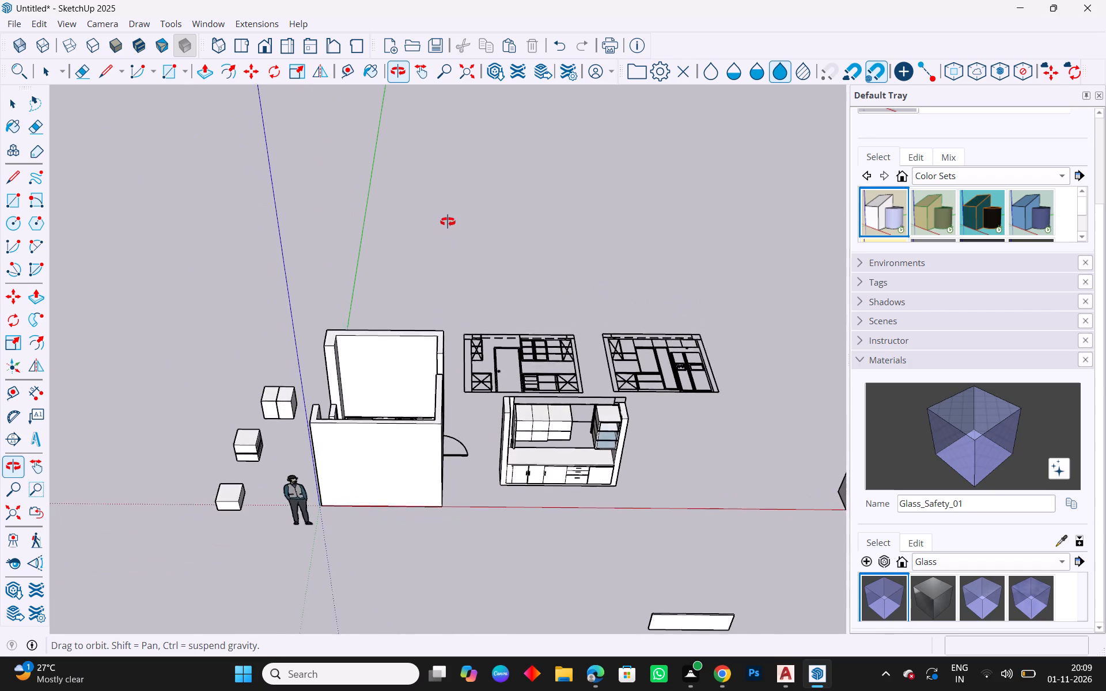
middle_drag(448, 222, 472, 526)
scroll(330, 354, up, 16)
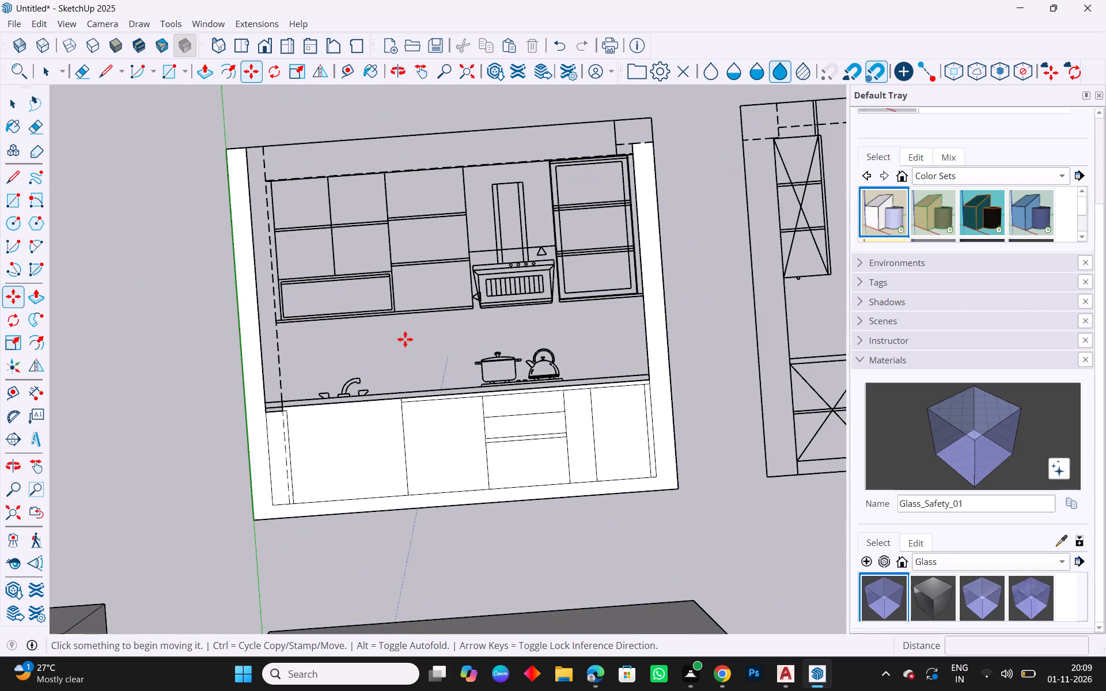
scroll(306, 279, down, 18)
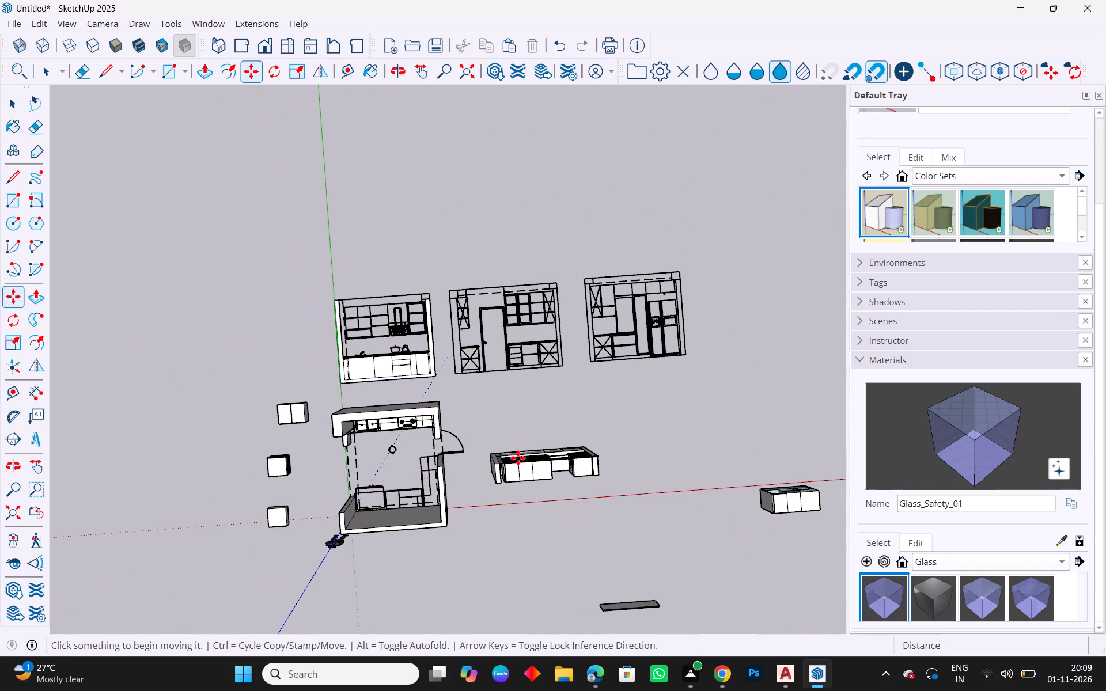
middle_drag(639, 535, 581, 274)
scroll(533, 478, up, 5)
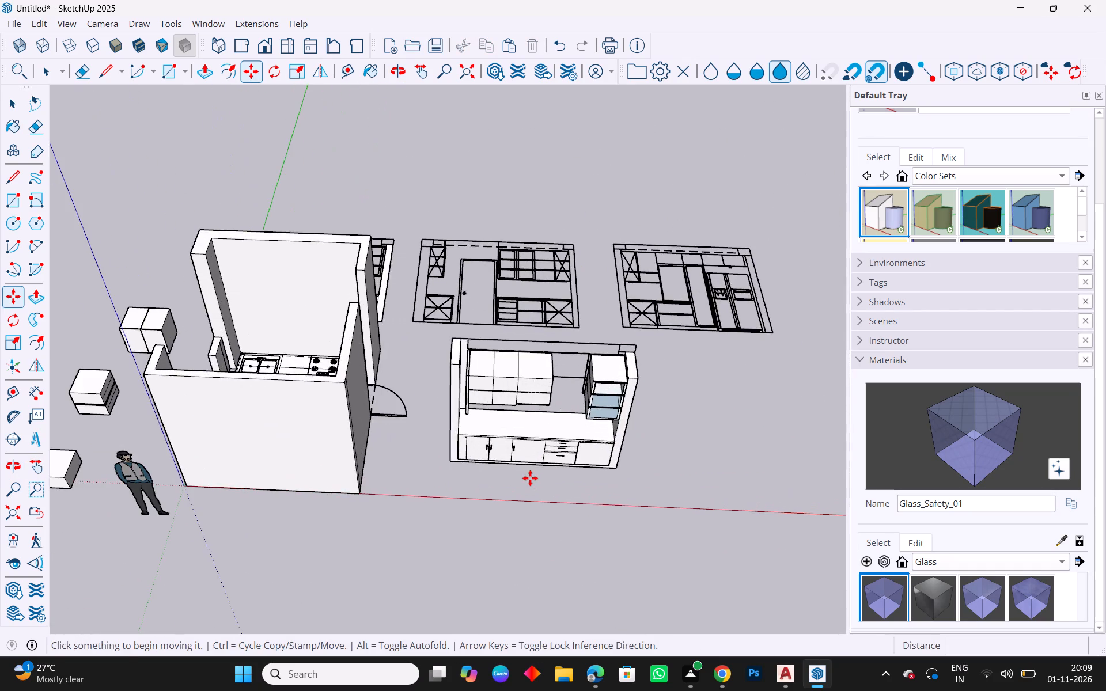
middle_drag(530, 478, 482, 206)
scroll(487, 277, up, 4)
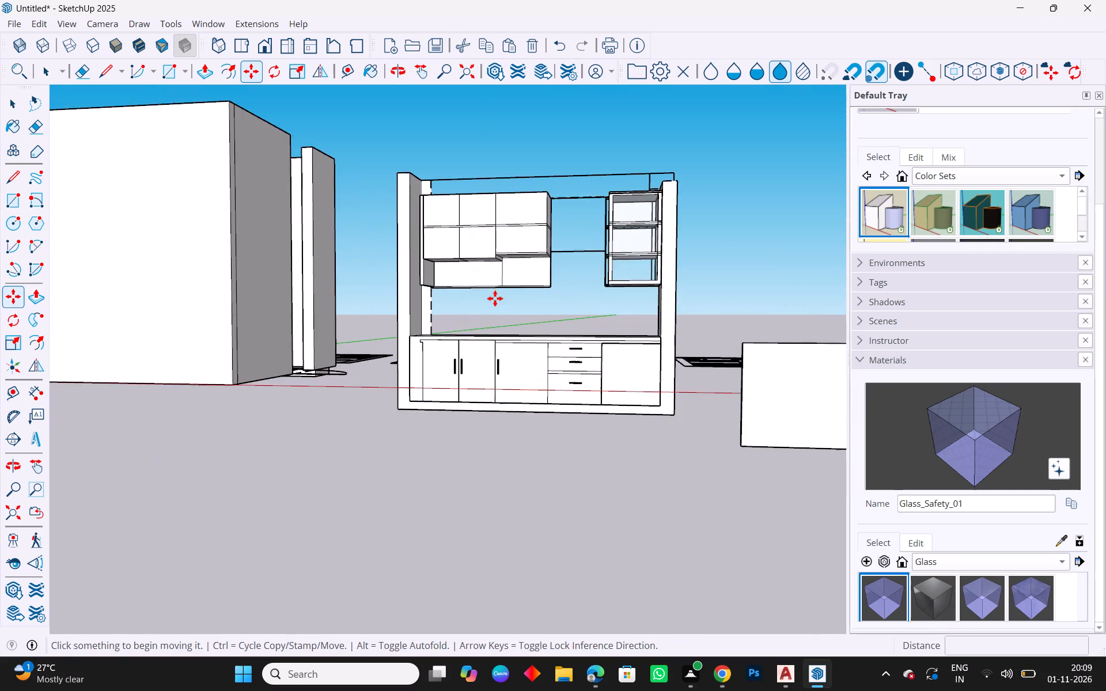
scroll(482, 283, up, 8)
middle_drag(458, 311, 486, 311)
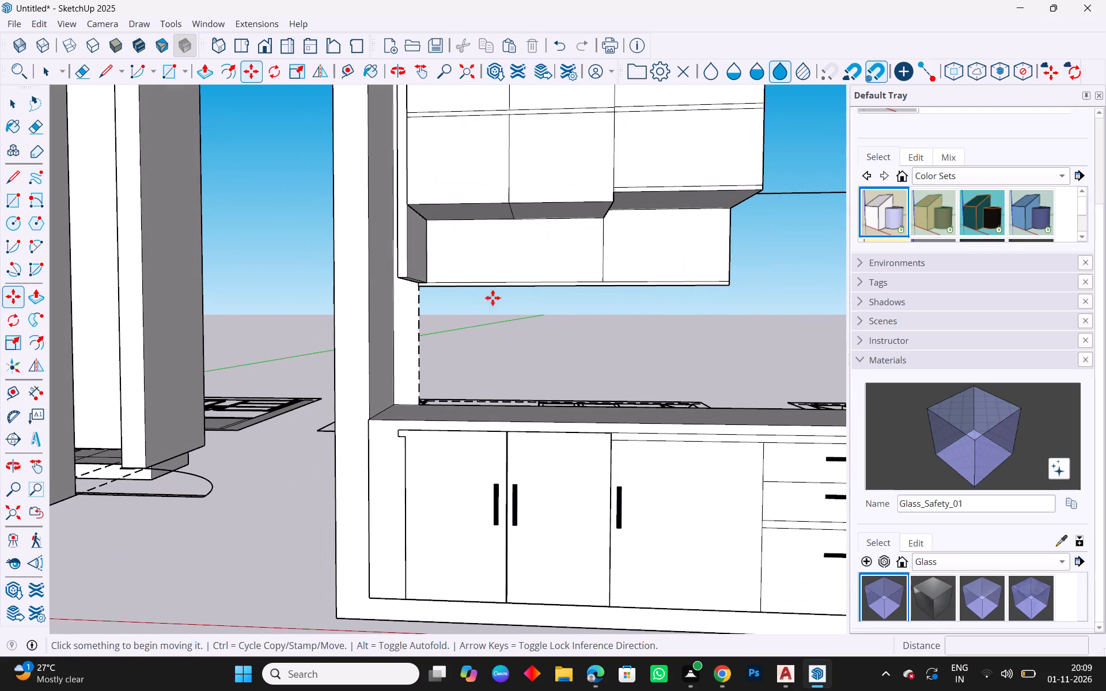
Explode the wide wall cabinet group in the kitchen unit.
key(Escape)
key(space)
key(Escape)
click(509, 271)
right_click(509, 271)
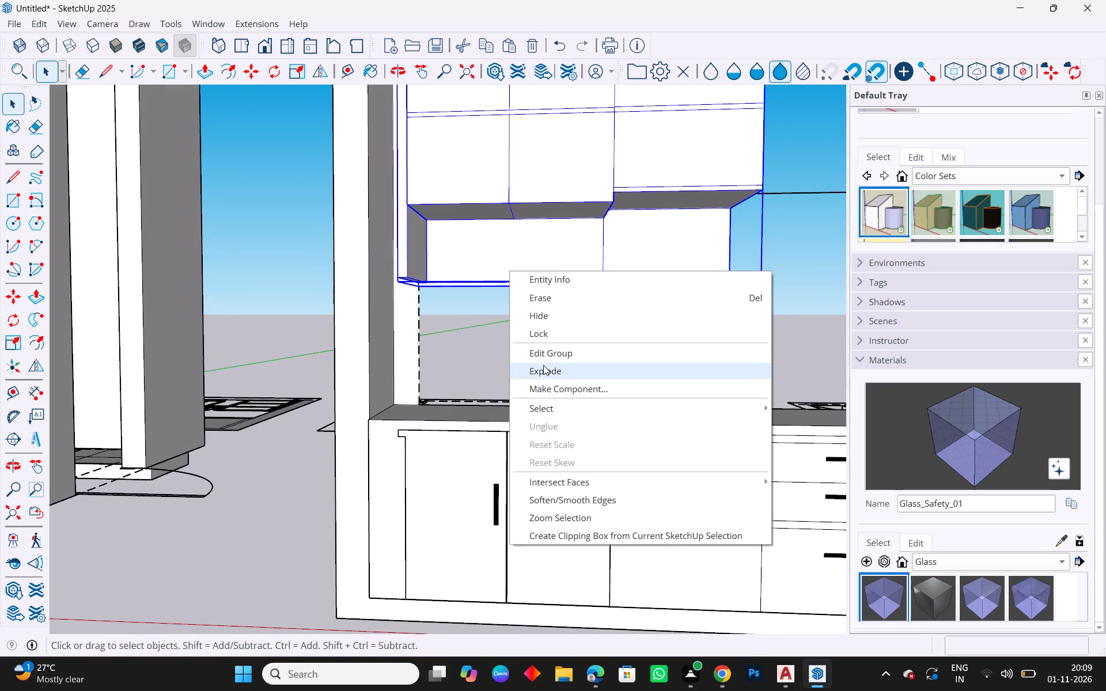
click(543, 365)
Push/Pull the recessed lower panel nearest the end wall outward 0.6 m, flush with the wide cabinet's front.
scroll(488, 283, up, 3)
click(534, 273)
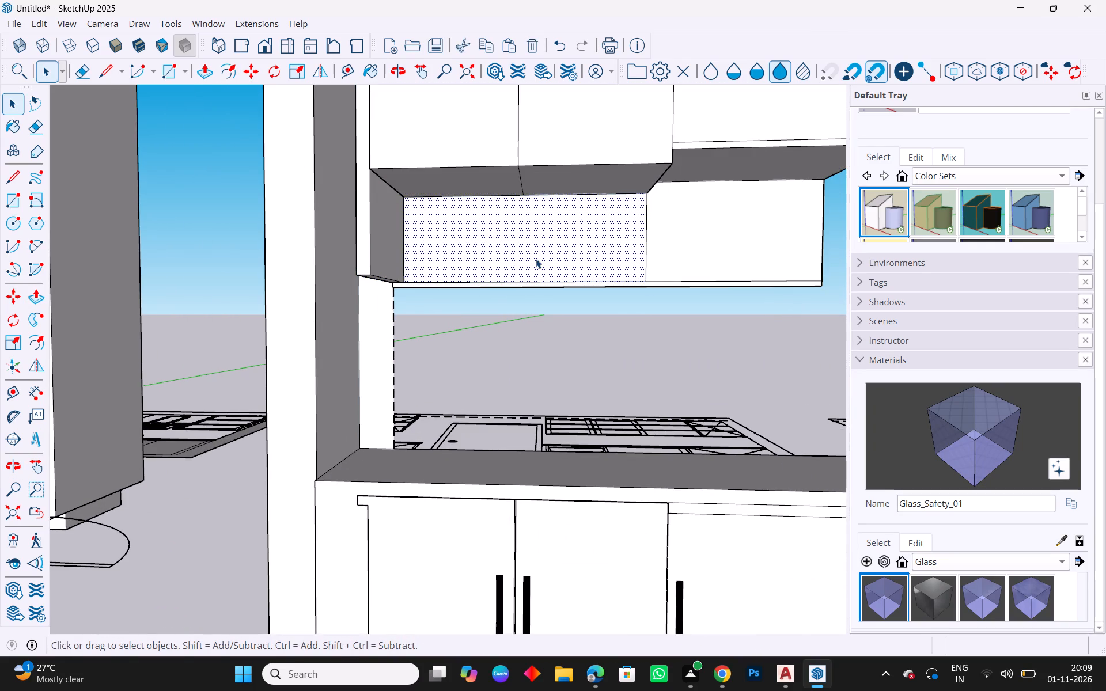
key(p)
click(536, 259)
click(374, 272)
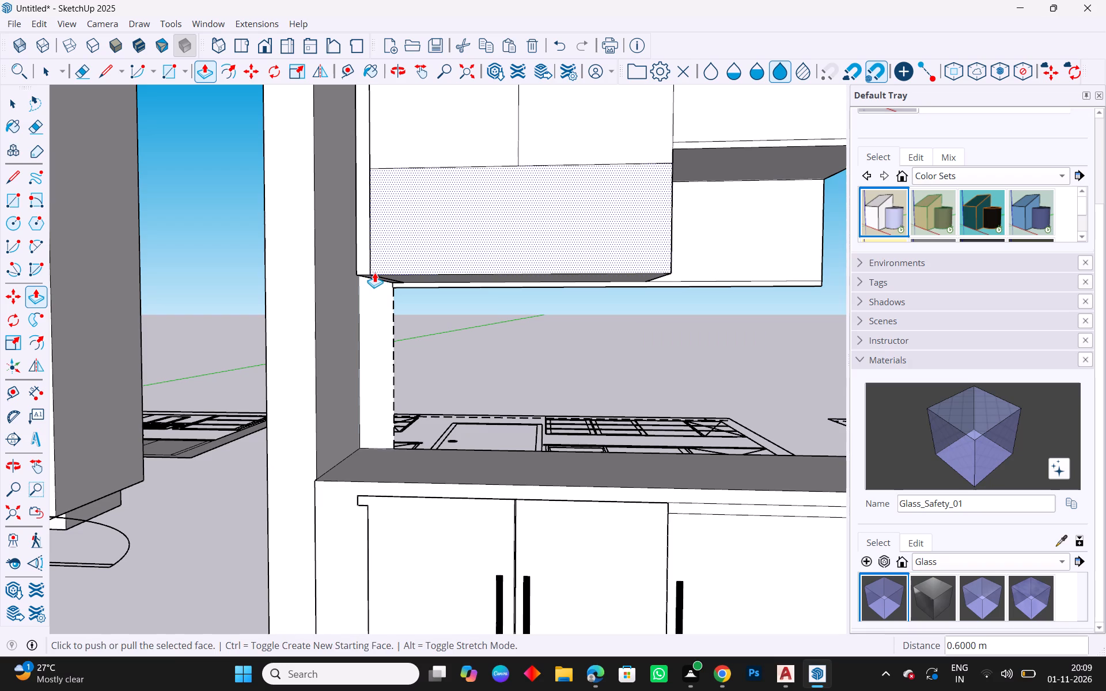
key(Escape)
key(space)
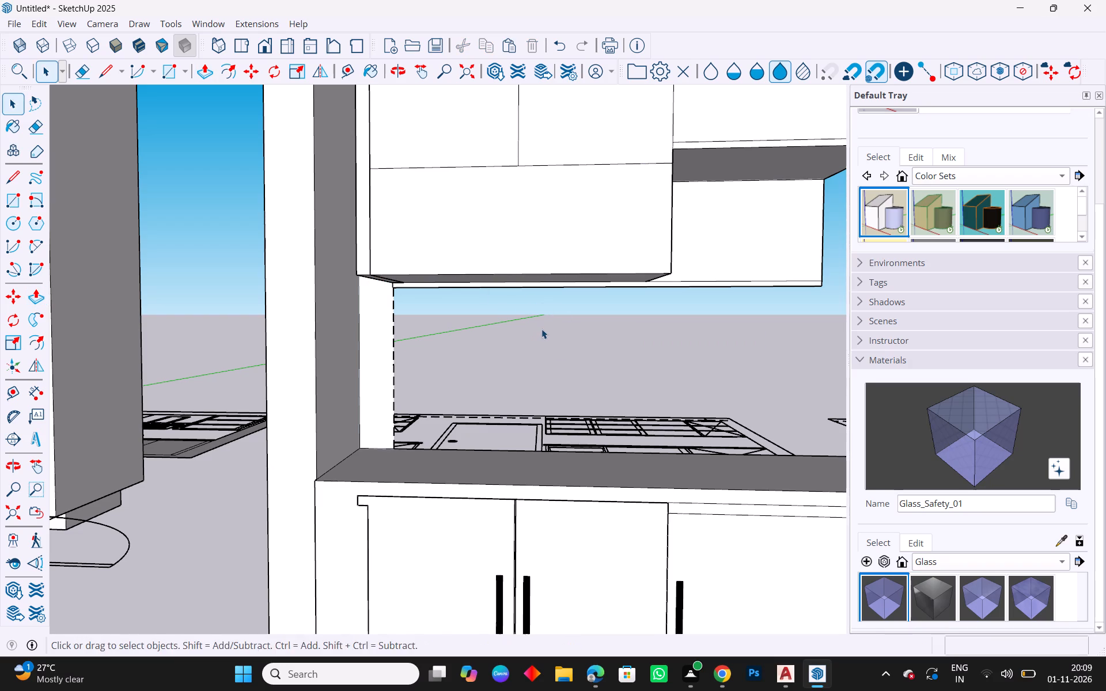
Make a group of the thin strip face along the wide cabinet's bottom edge.
middle_drag(546, 303, 546, 277)
click(601, 204)
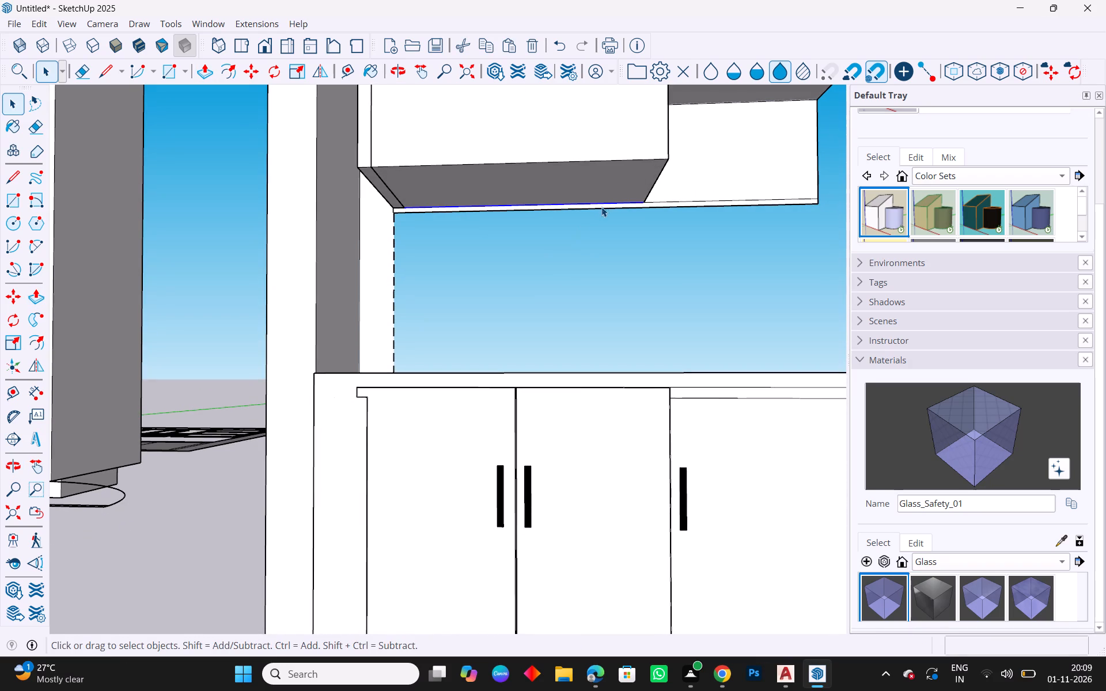
click(624, 204)
double_click(624, 206)
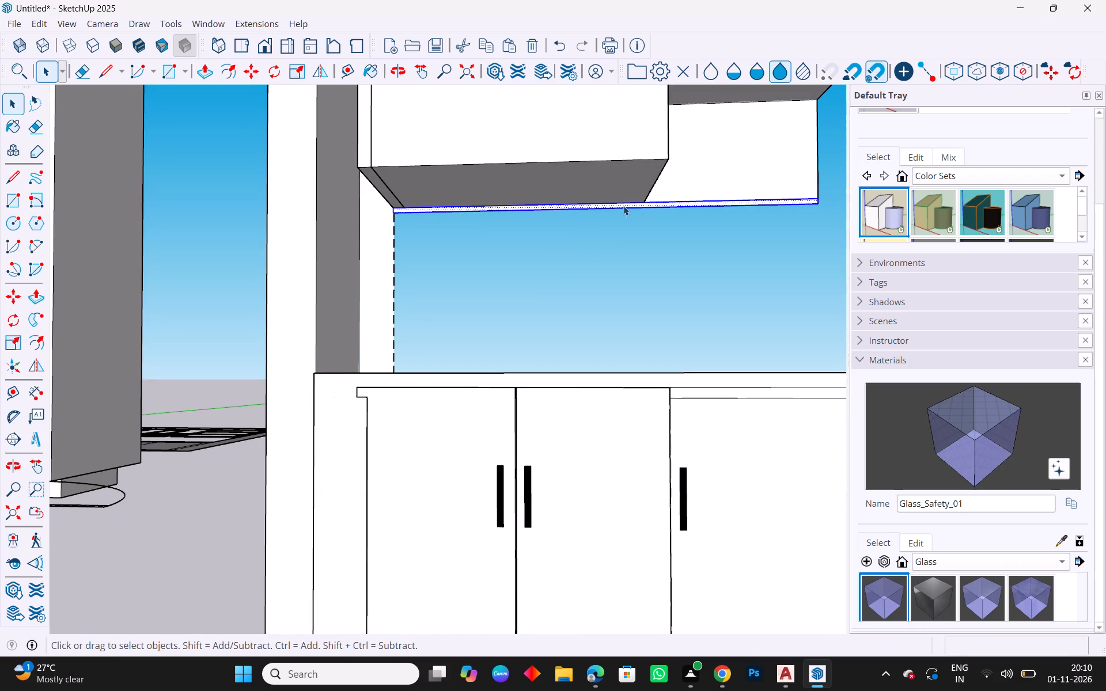
right_click(623, 206)
click(675, 340)
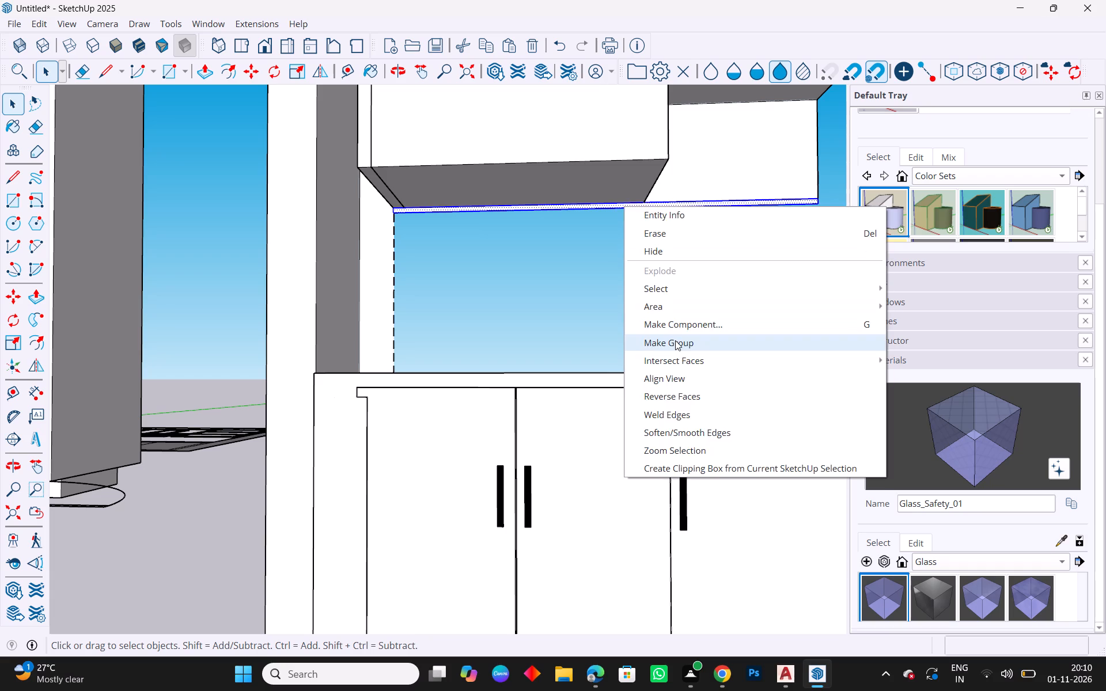
Inside the bottom strip's group, Push/Pull the strip forward 0.6 m into a base board reaching the cabinet's front.
double_click(623, 205)
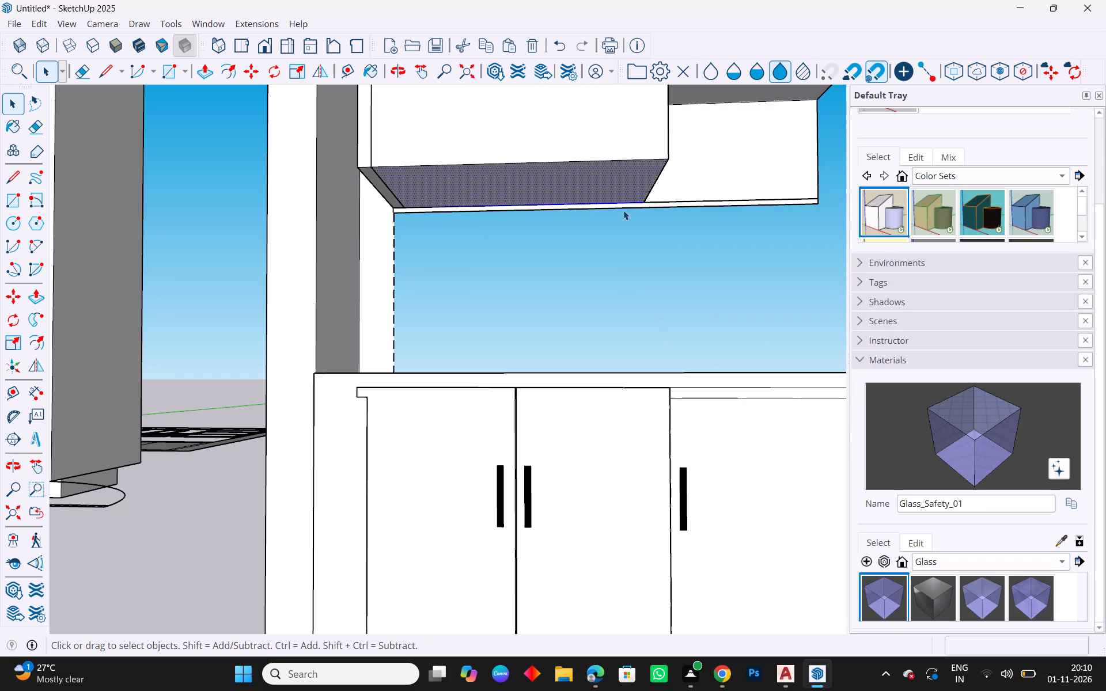
scroll(626, 208, up, 4)
double_click(641, 207)
click(647, 205)
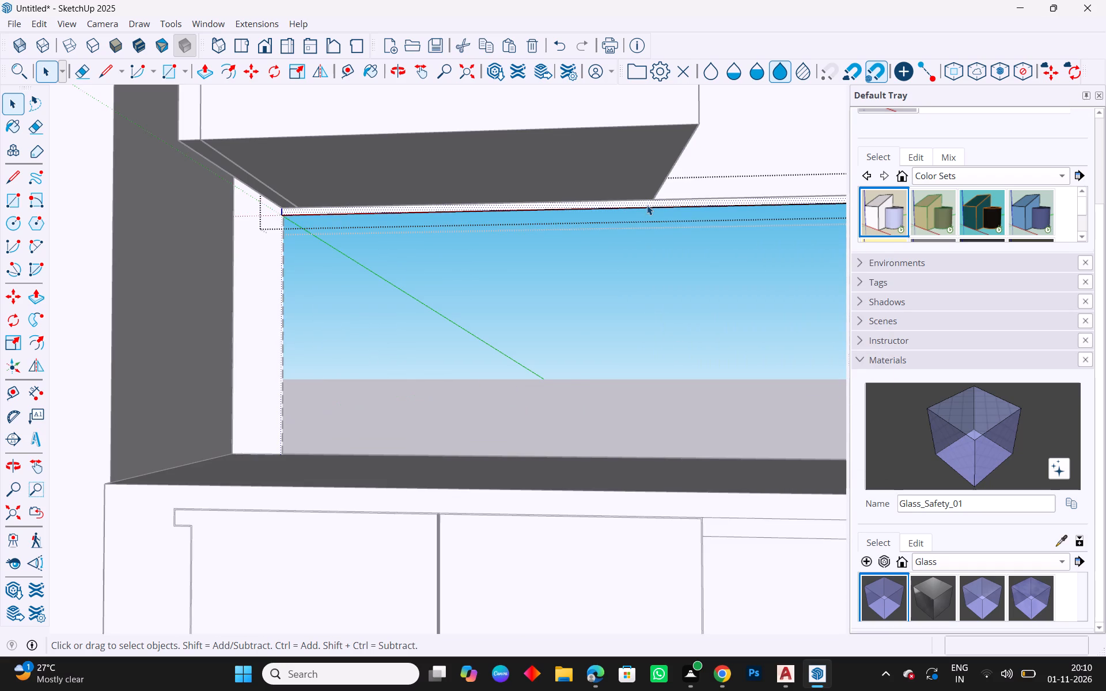
key(p)
click(647, 205)
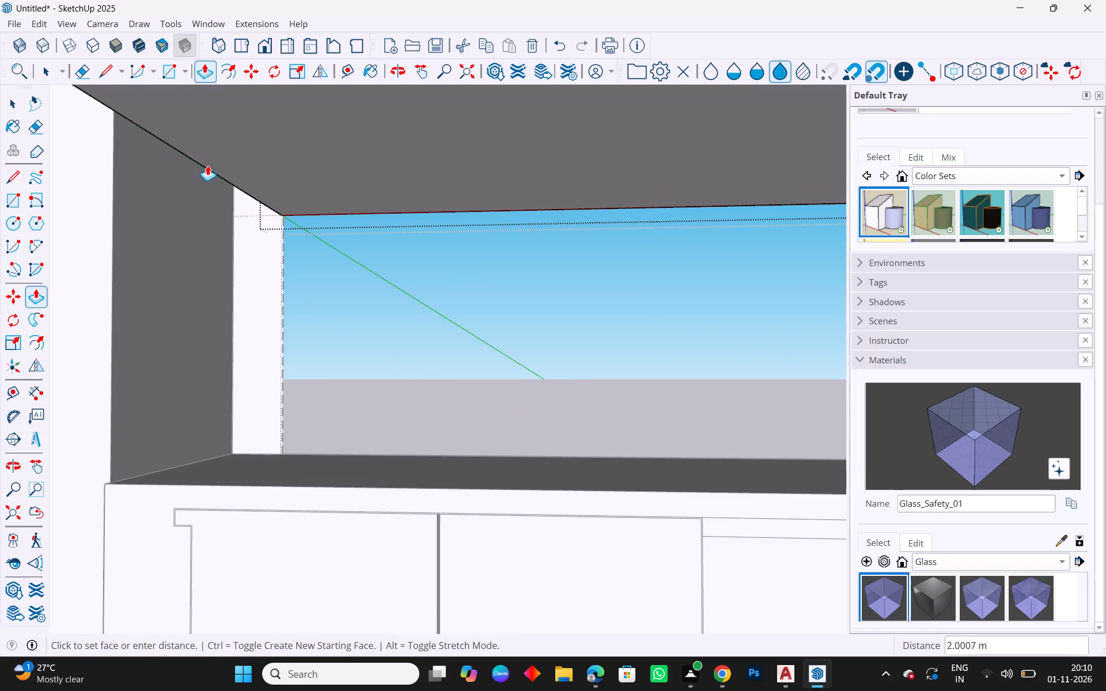
click(211, 139)
scroll(278, 221, down, 6)
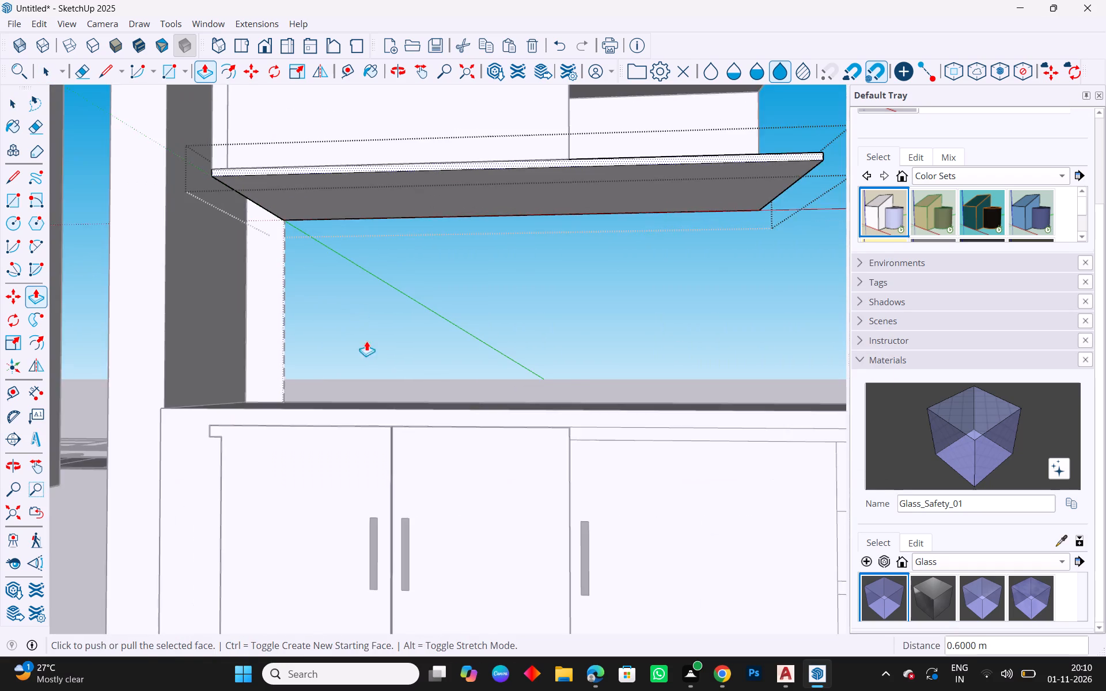
scroll(366, 341, down, 2)
middle_drag(550, 269, 556, 318)
key(Escape)
key(space)
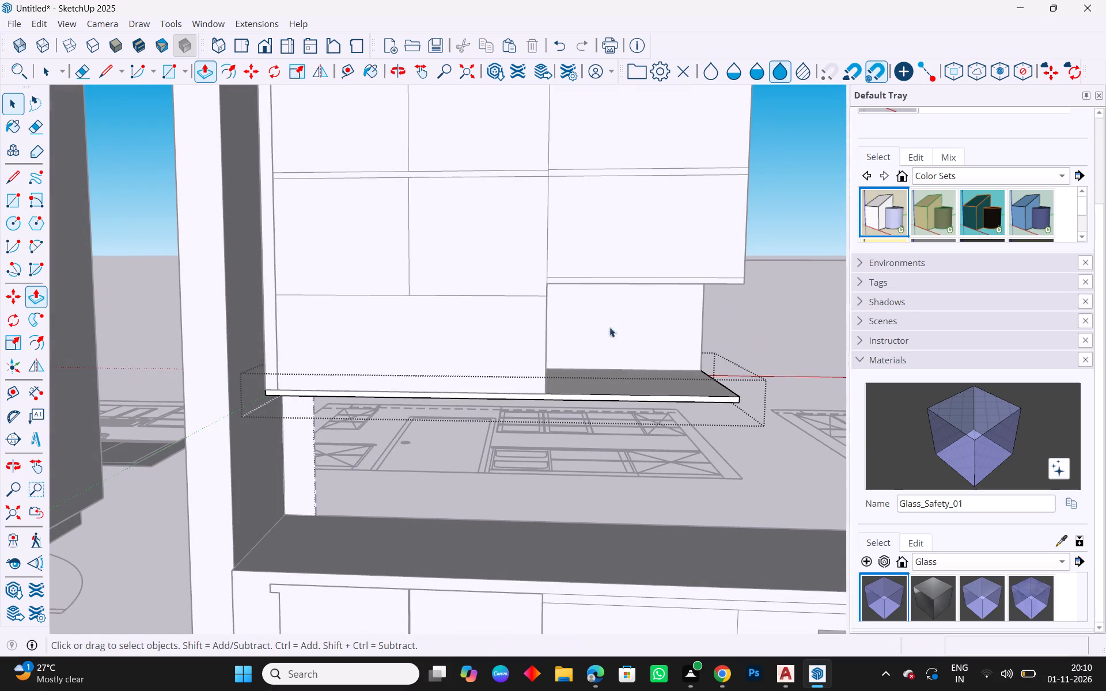
middle_drag(690, 354, 586, 349)
key(Escape)
Push/Pull the remaining recessed lower panel outward 0.6 m to the front corner of the base board.
middle_drag(727, 347, 560, 347)
click(631, 342)
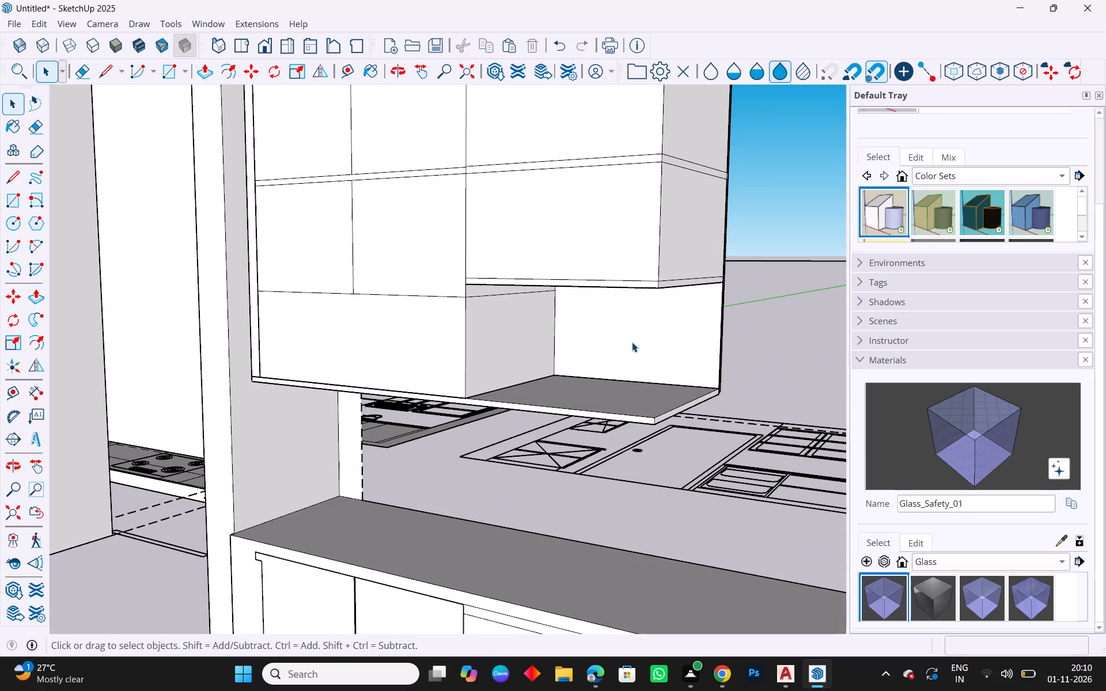
click(641, 342)
key(p)
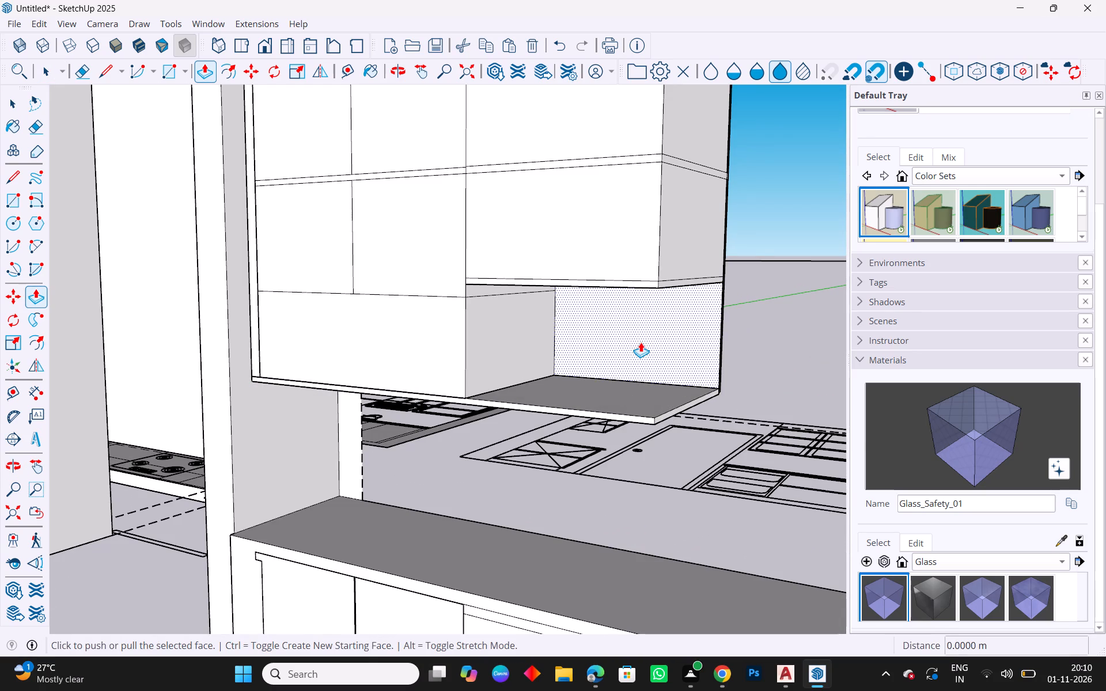
click(641, 342)
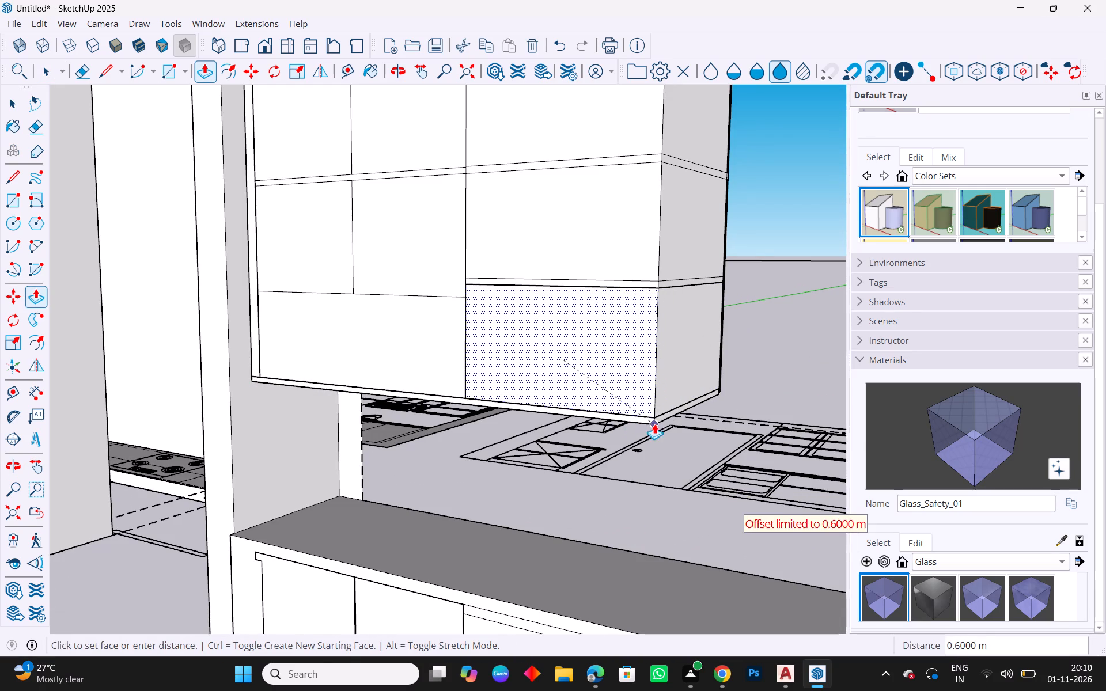
click(657, 415)
key(Escape)
Offset the outline of the lower front panel nearest the end wall inward by about 0.011 m.
middle_drag(610, 420, 791, 424)
key(Escape)
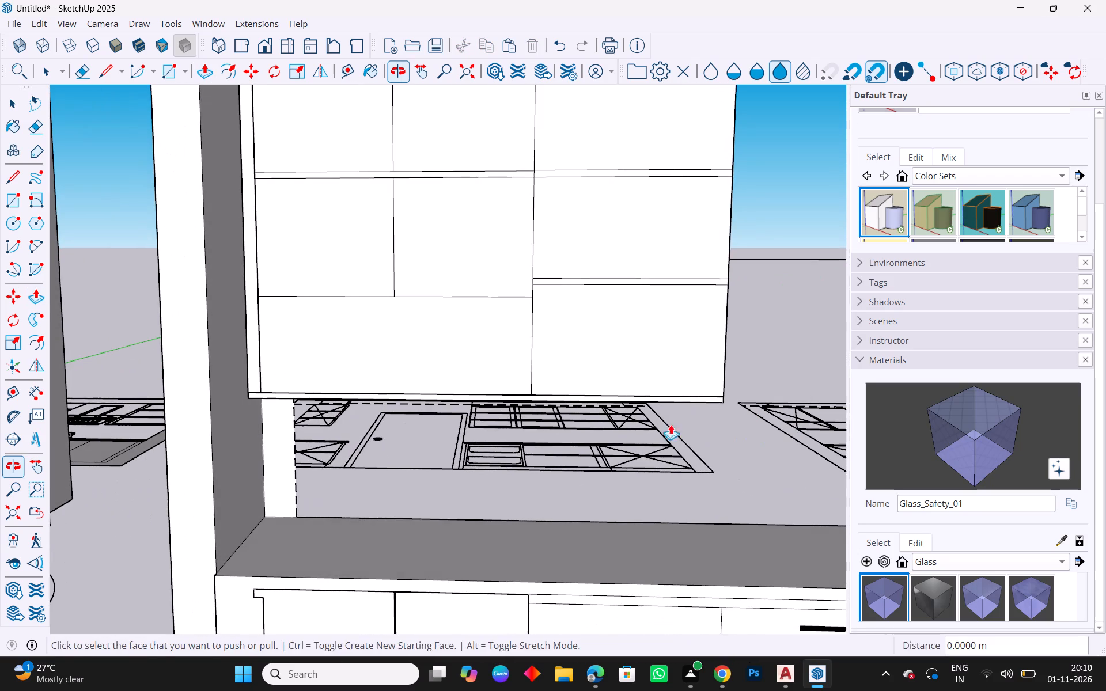
key(space)
scroll(260, 336, up, 4)
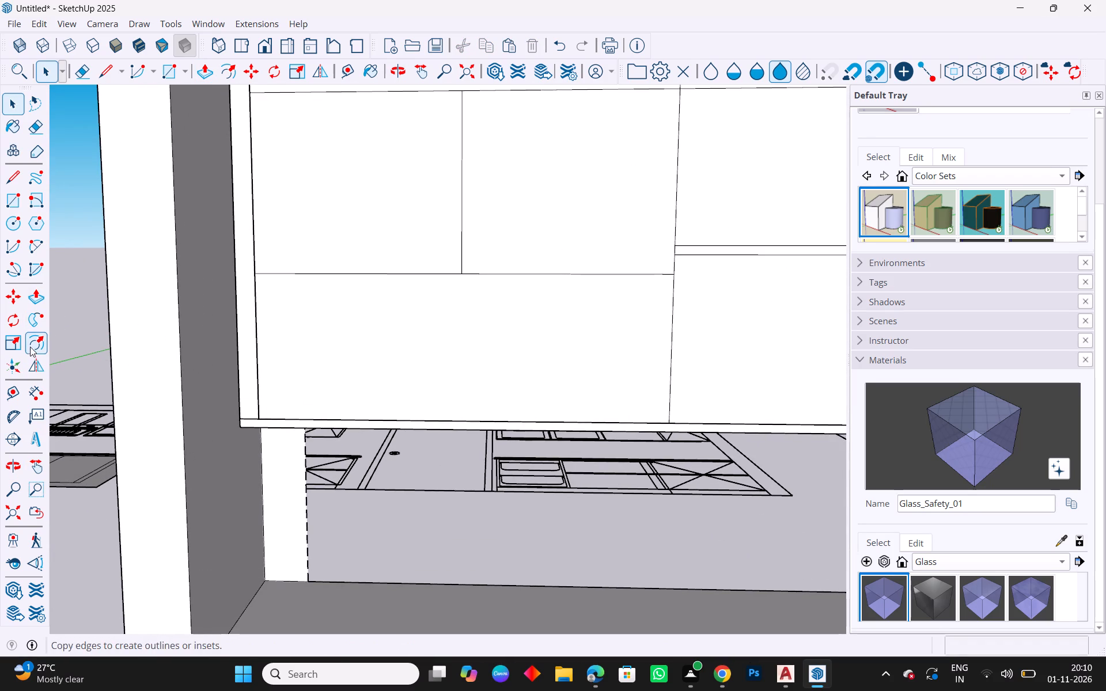
click(23, 329)
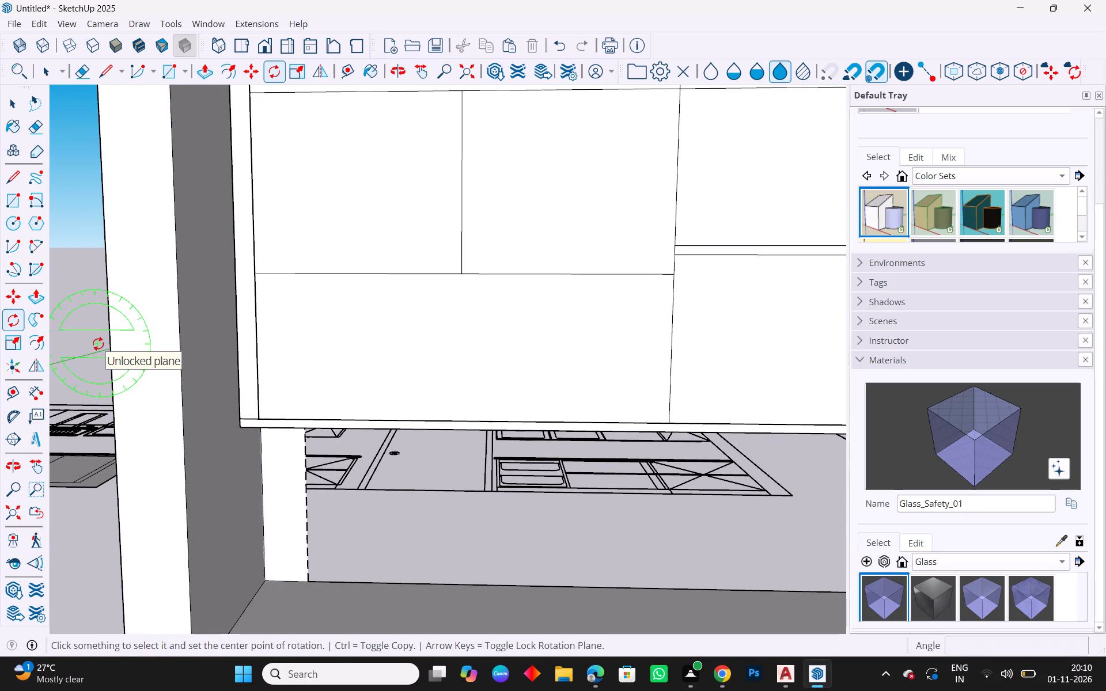
click(35, 341)
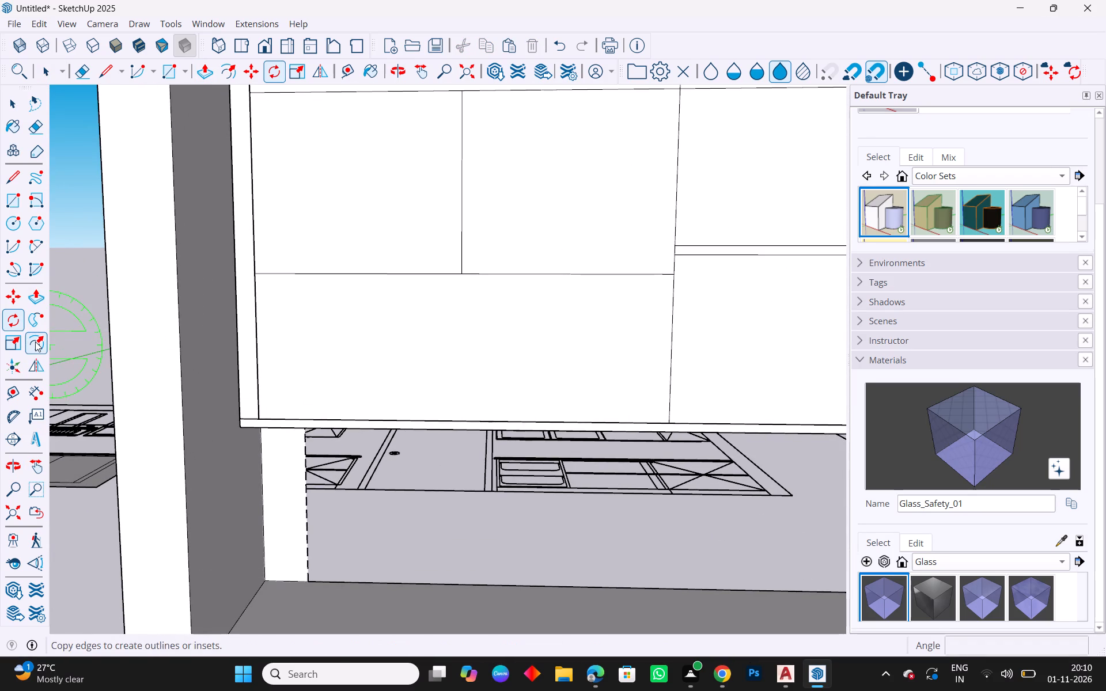
click(302, 417)
click(302, 414)
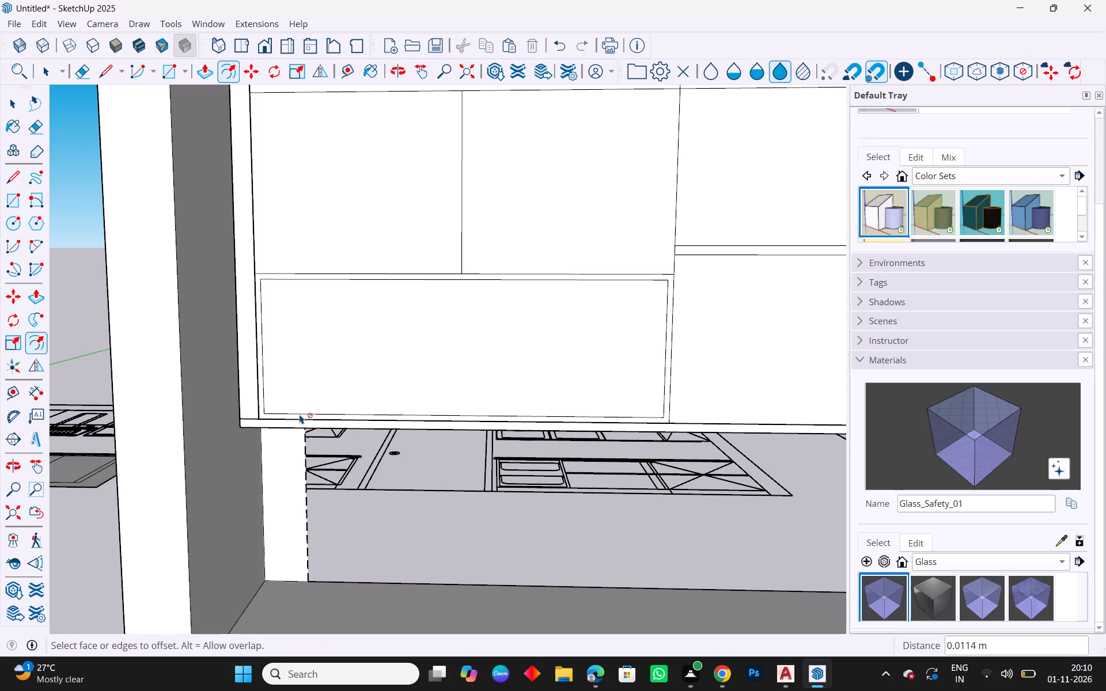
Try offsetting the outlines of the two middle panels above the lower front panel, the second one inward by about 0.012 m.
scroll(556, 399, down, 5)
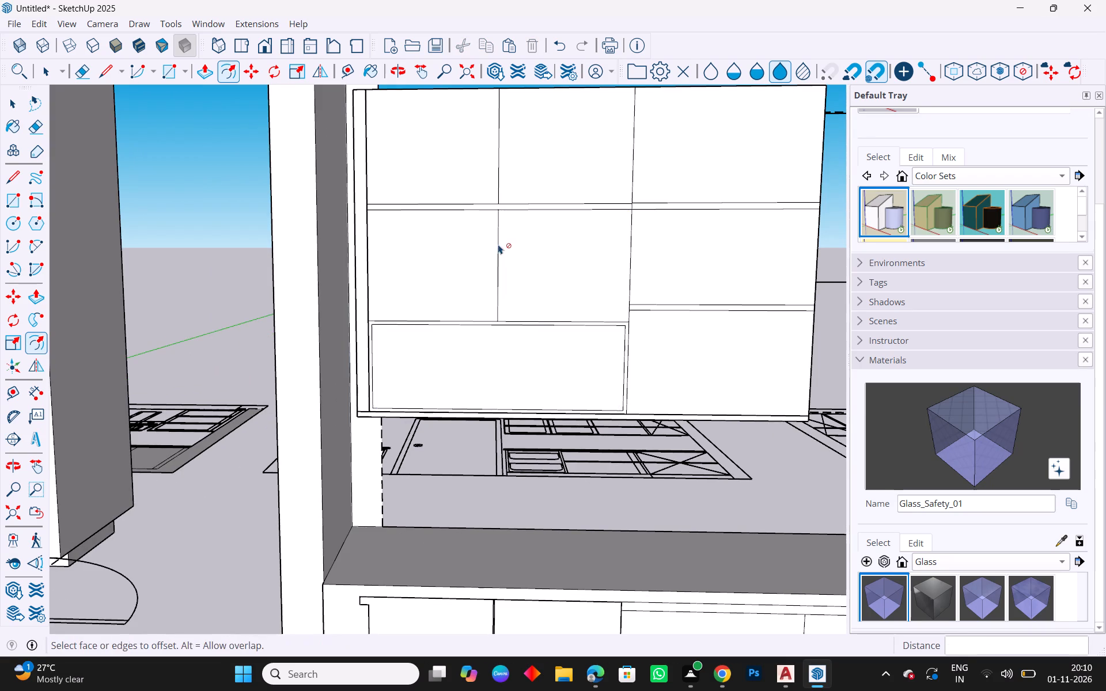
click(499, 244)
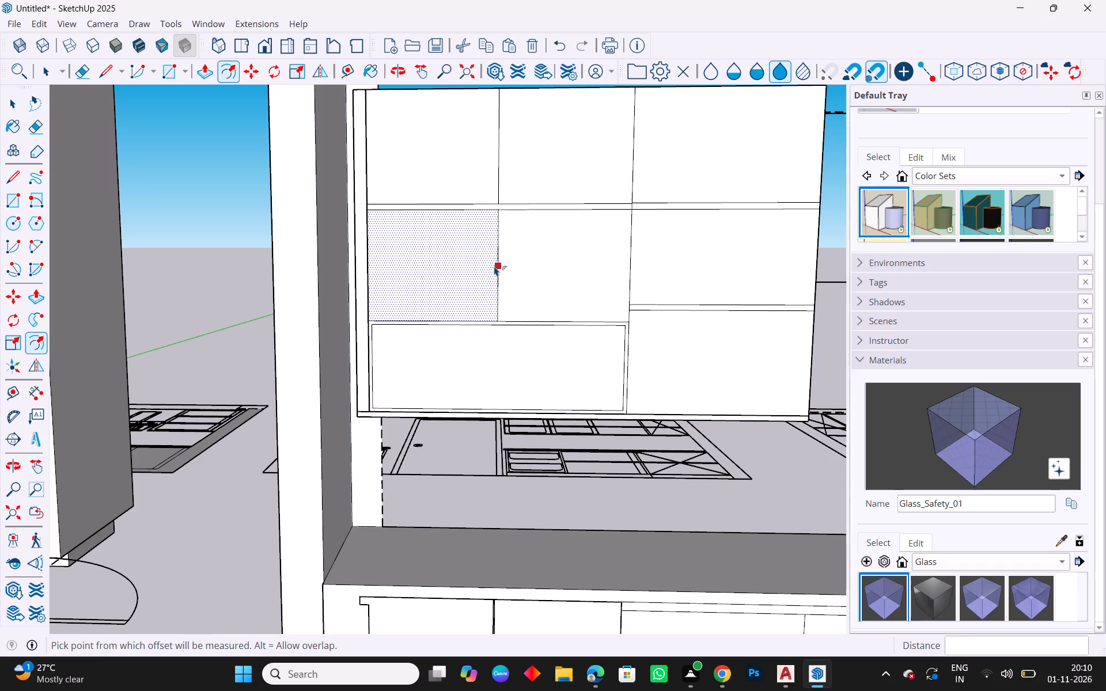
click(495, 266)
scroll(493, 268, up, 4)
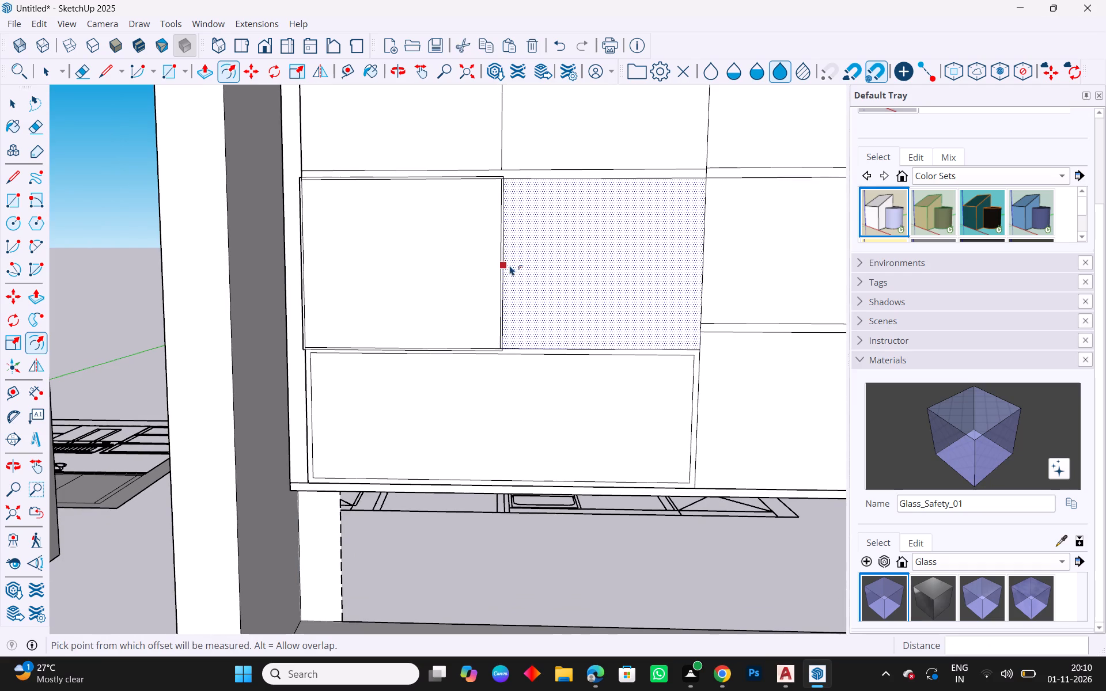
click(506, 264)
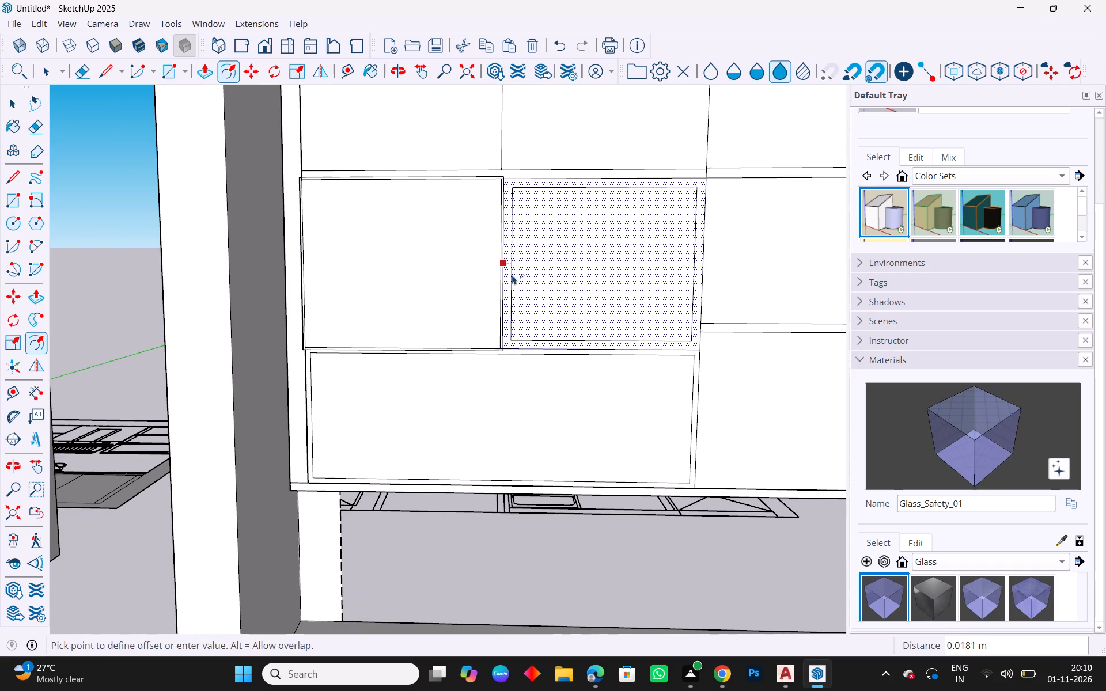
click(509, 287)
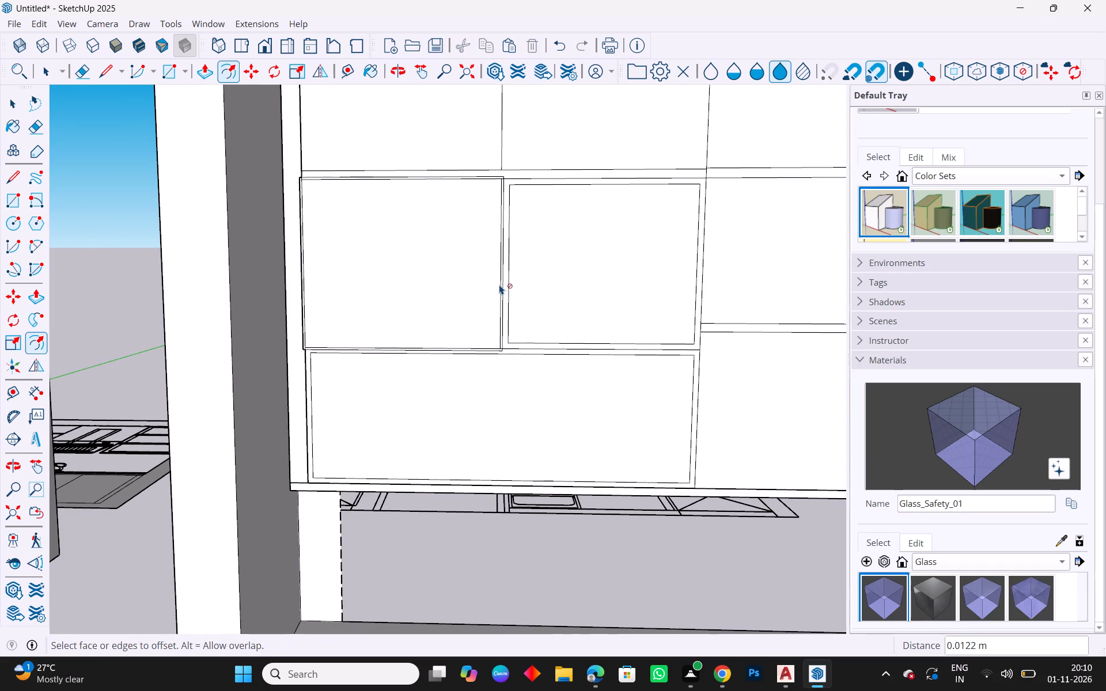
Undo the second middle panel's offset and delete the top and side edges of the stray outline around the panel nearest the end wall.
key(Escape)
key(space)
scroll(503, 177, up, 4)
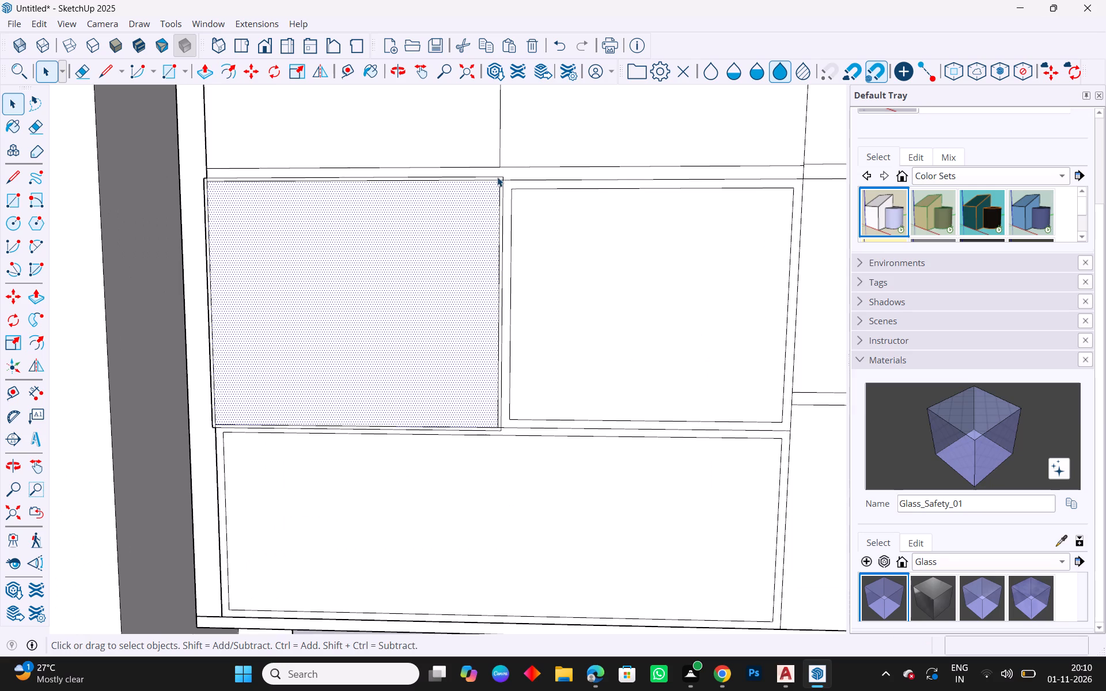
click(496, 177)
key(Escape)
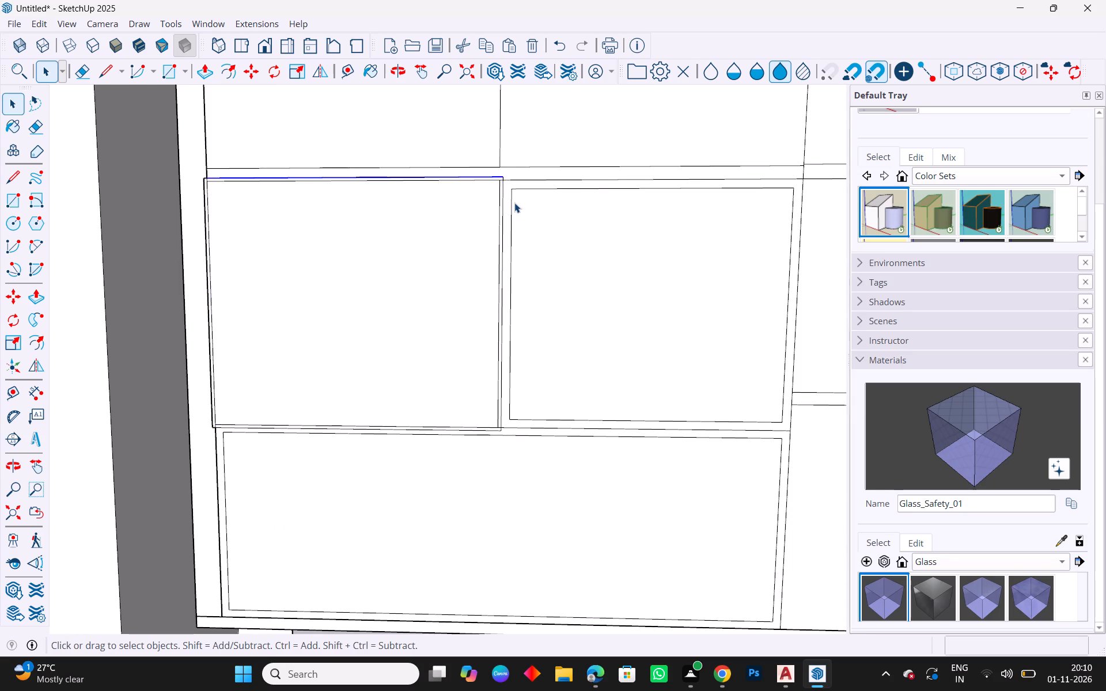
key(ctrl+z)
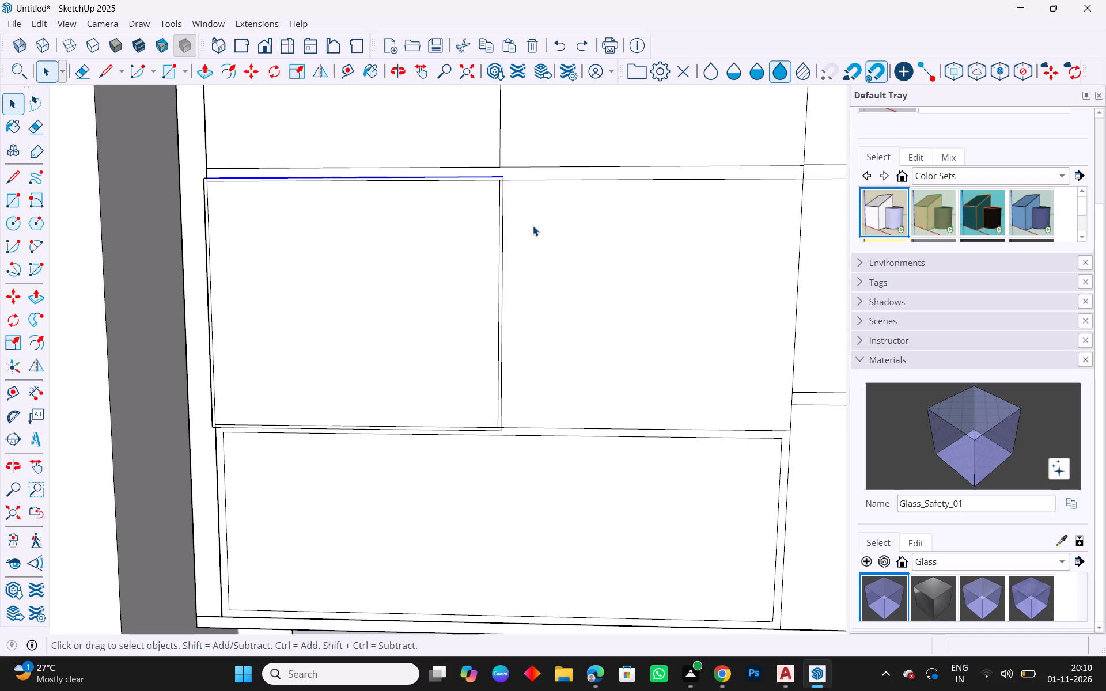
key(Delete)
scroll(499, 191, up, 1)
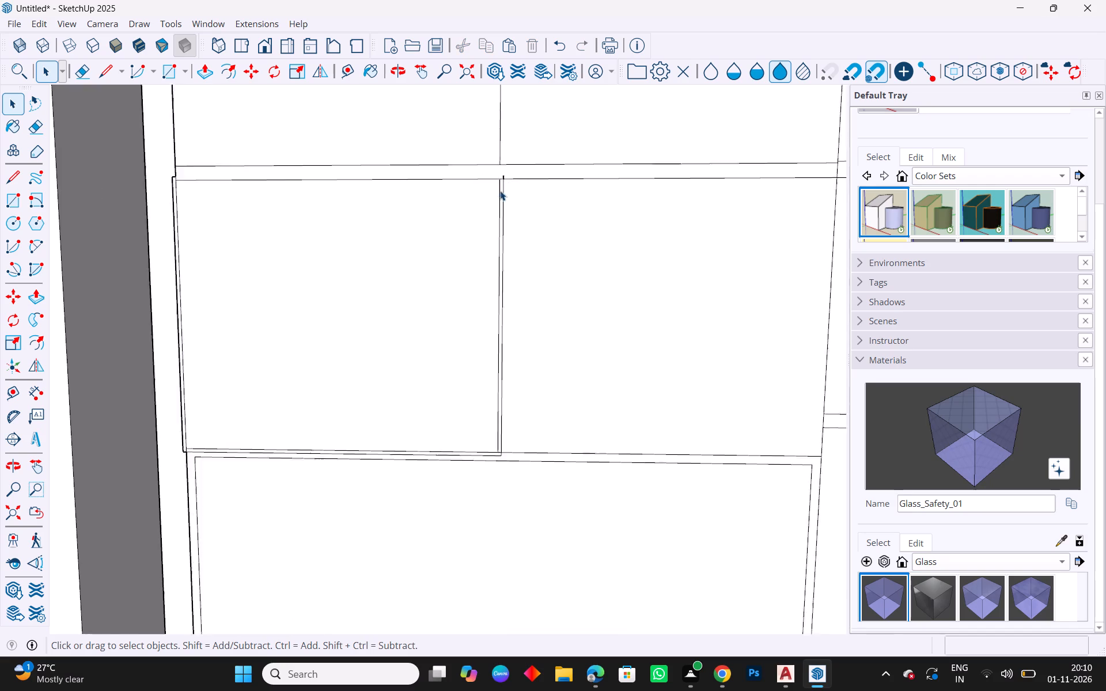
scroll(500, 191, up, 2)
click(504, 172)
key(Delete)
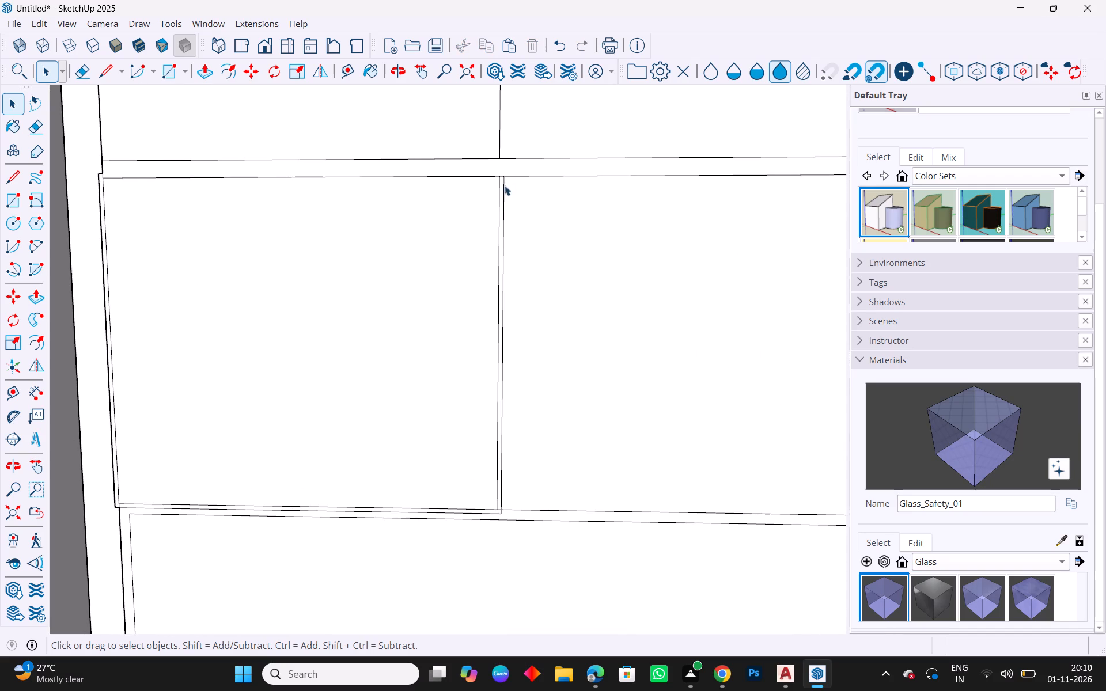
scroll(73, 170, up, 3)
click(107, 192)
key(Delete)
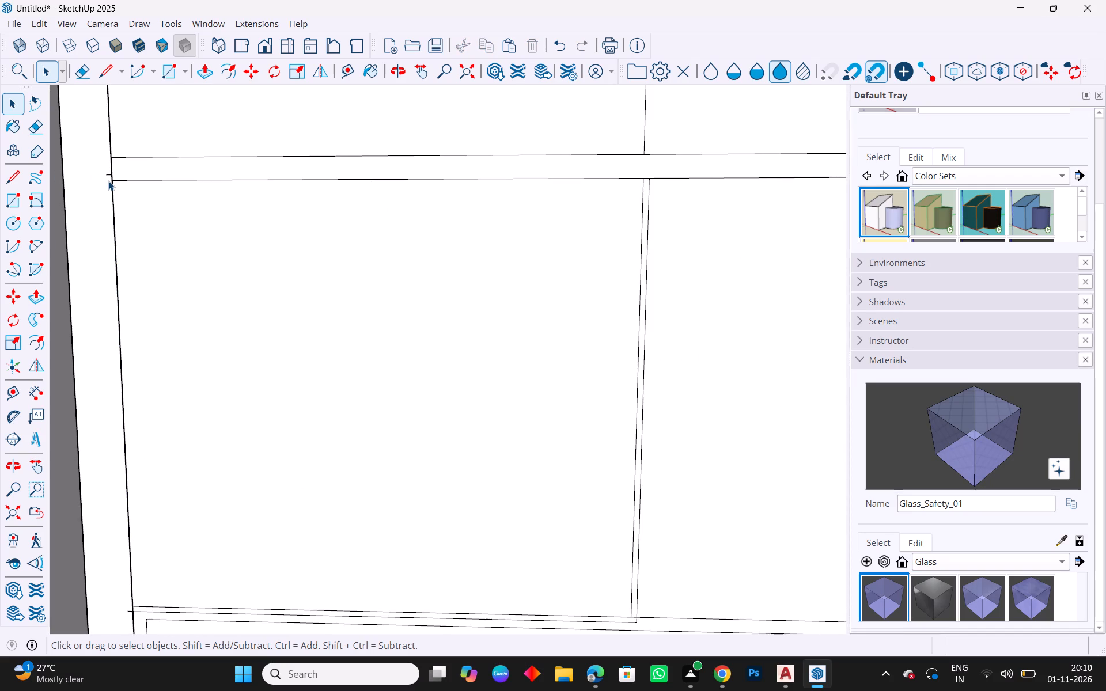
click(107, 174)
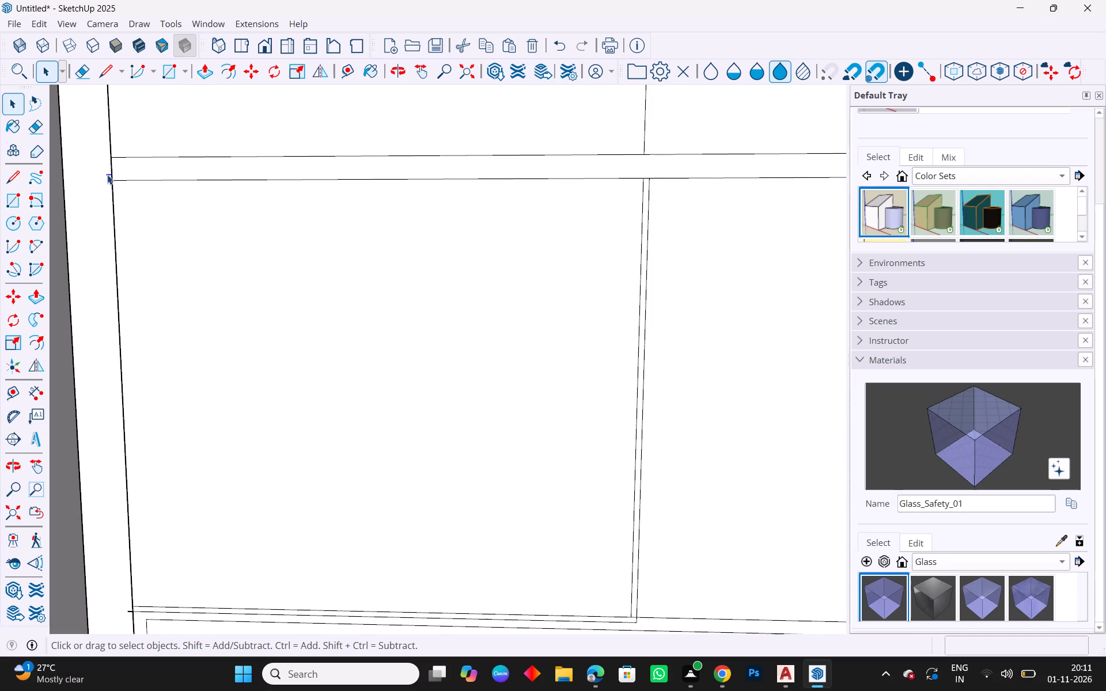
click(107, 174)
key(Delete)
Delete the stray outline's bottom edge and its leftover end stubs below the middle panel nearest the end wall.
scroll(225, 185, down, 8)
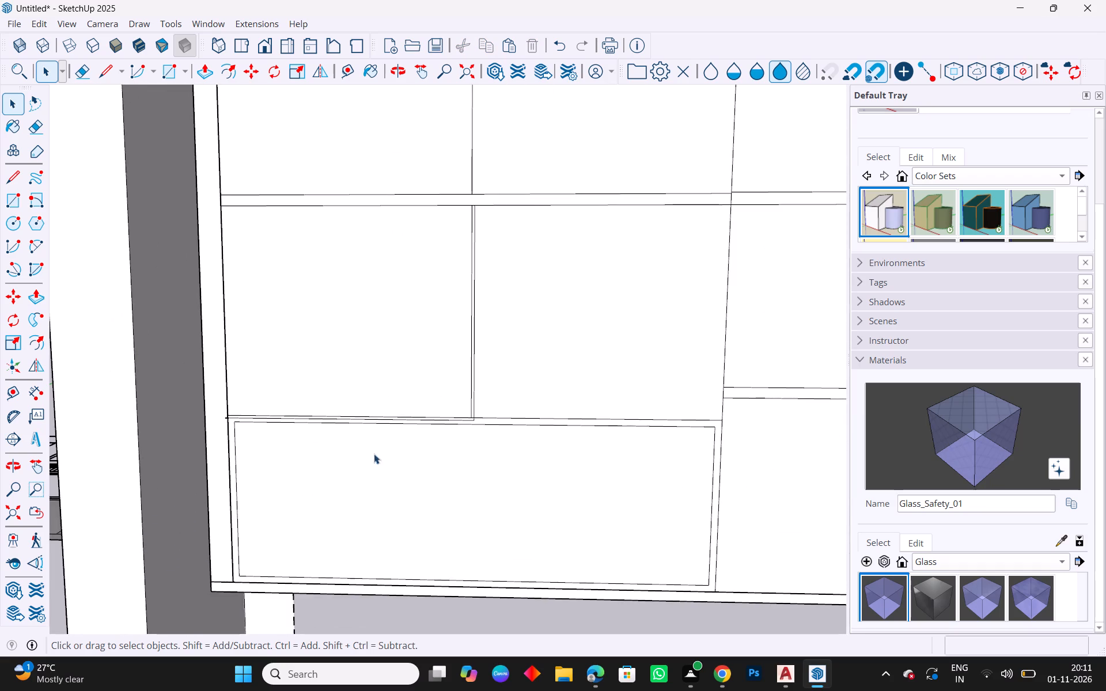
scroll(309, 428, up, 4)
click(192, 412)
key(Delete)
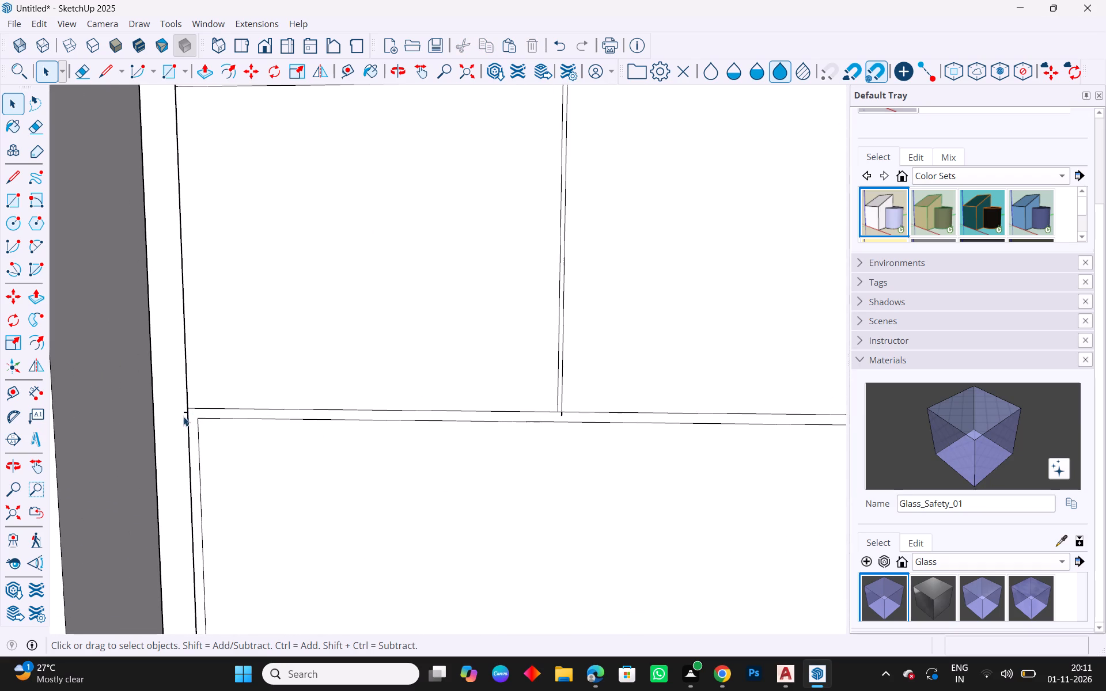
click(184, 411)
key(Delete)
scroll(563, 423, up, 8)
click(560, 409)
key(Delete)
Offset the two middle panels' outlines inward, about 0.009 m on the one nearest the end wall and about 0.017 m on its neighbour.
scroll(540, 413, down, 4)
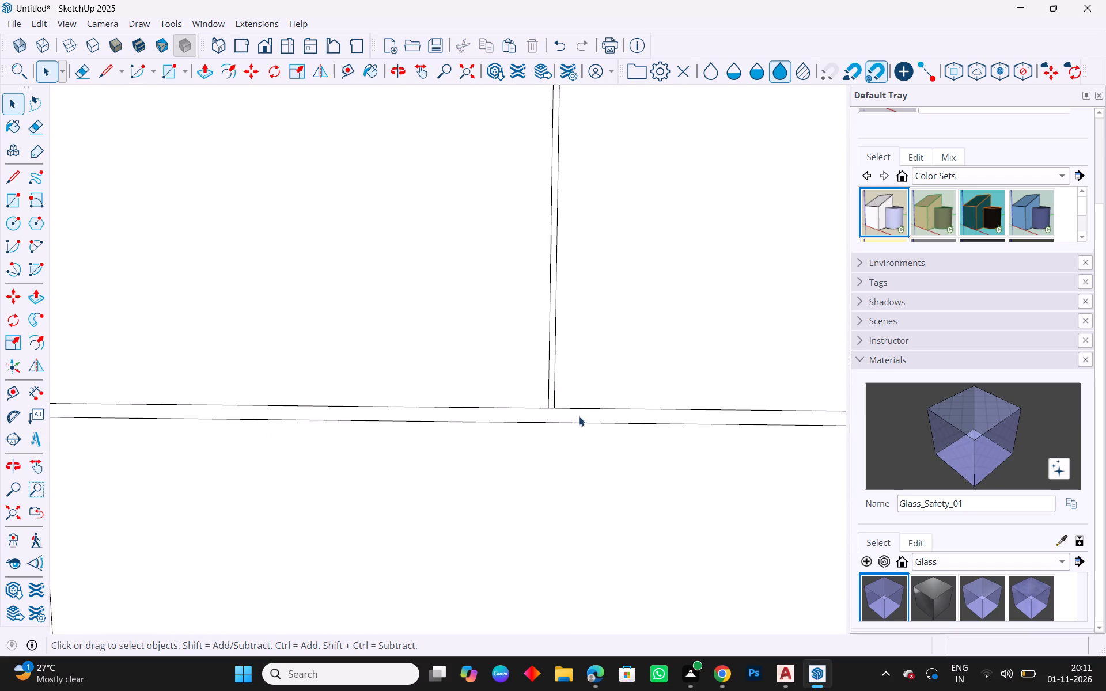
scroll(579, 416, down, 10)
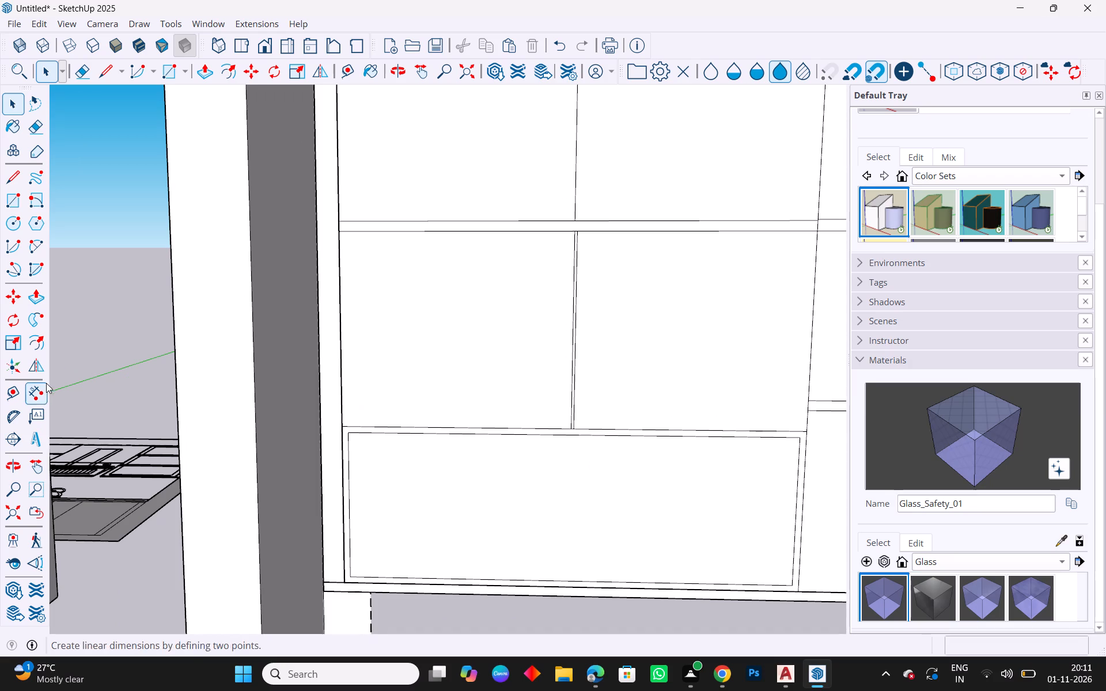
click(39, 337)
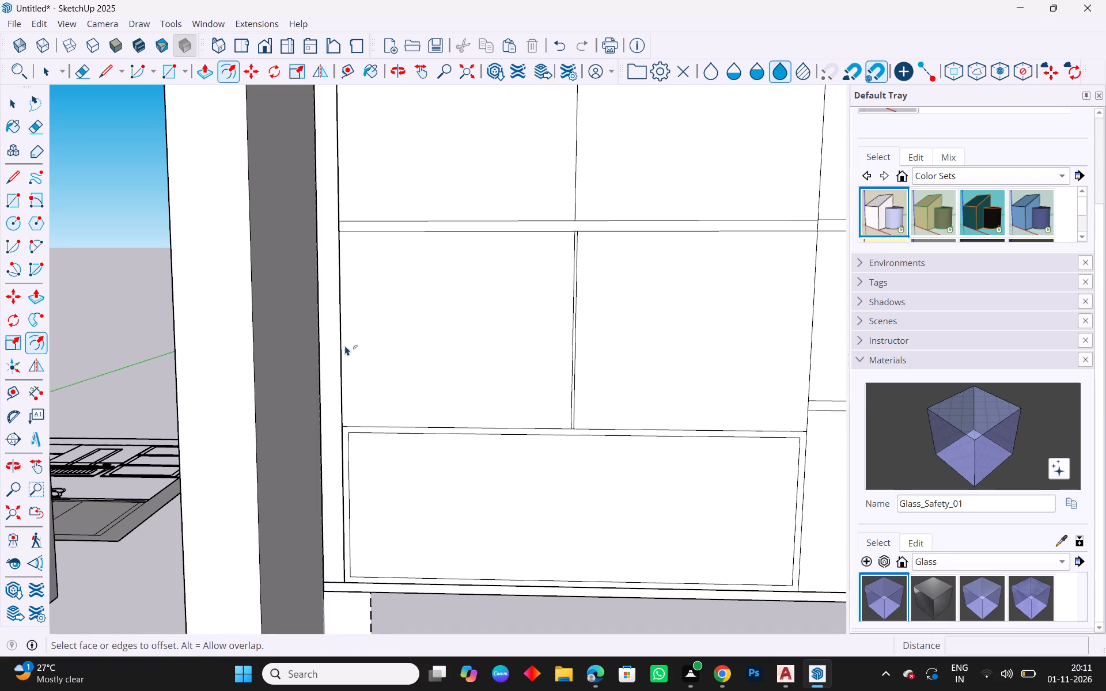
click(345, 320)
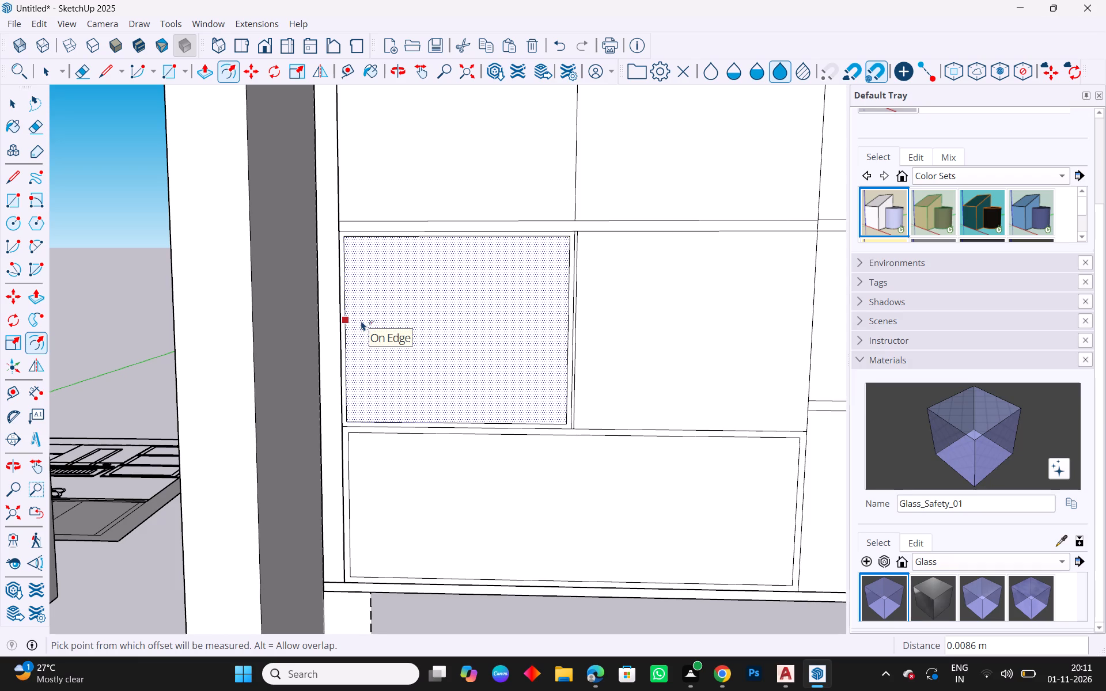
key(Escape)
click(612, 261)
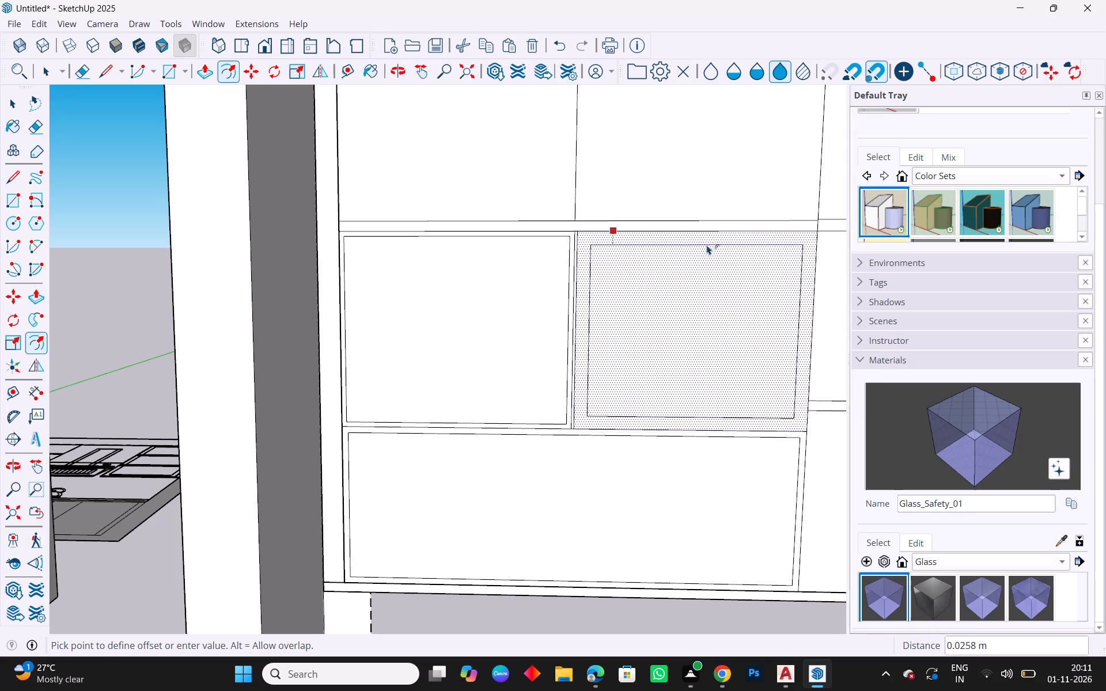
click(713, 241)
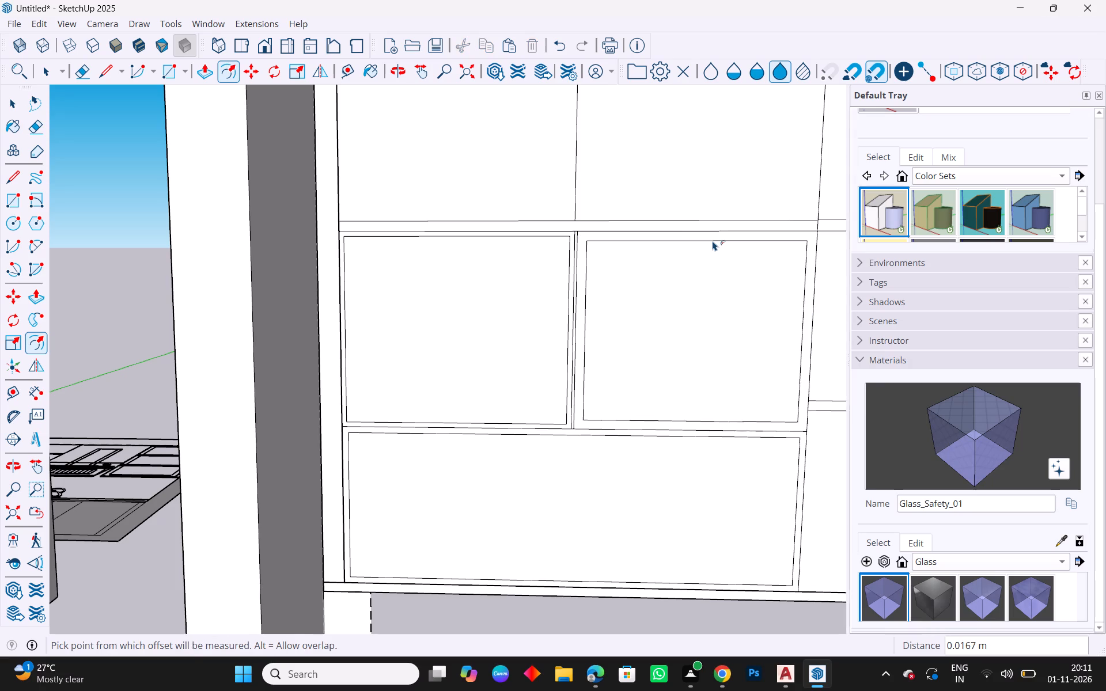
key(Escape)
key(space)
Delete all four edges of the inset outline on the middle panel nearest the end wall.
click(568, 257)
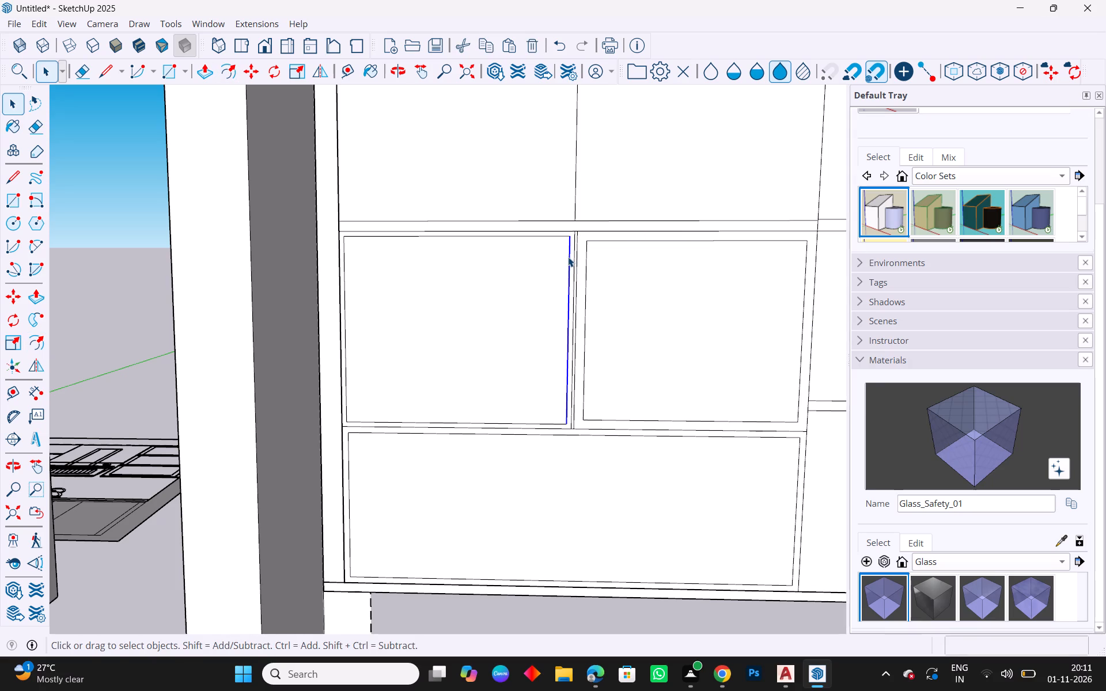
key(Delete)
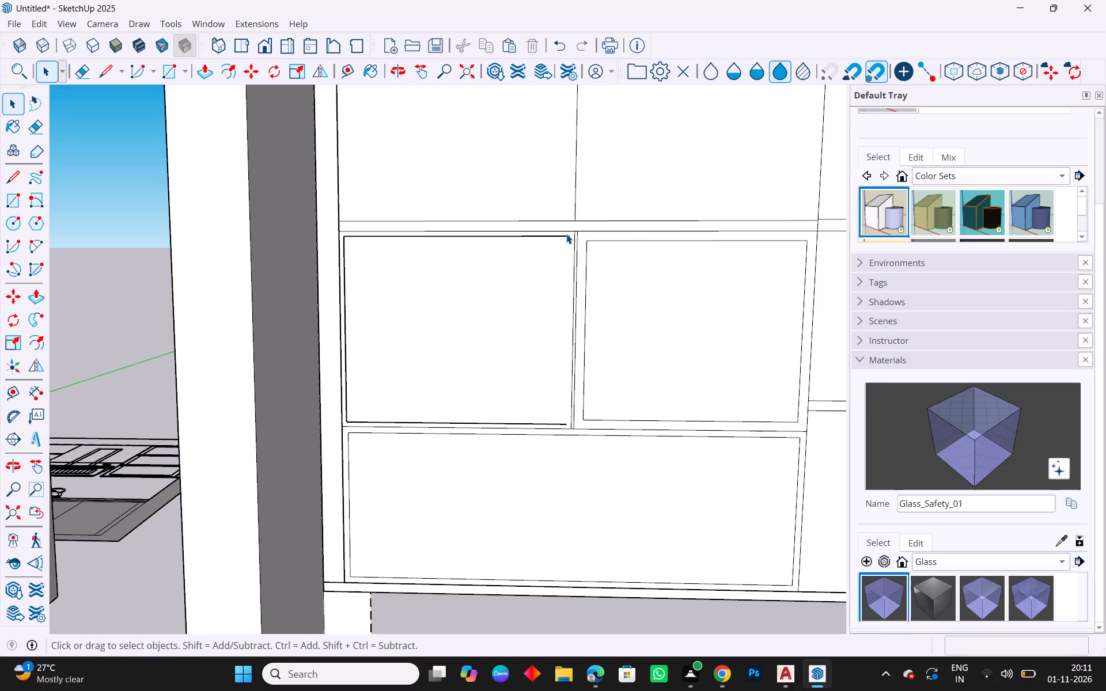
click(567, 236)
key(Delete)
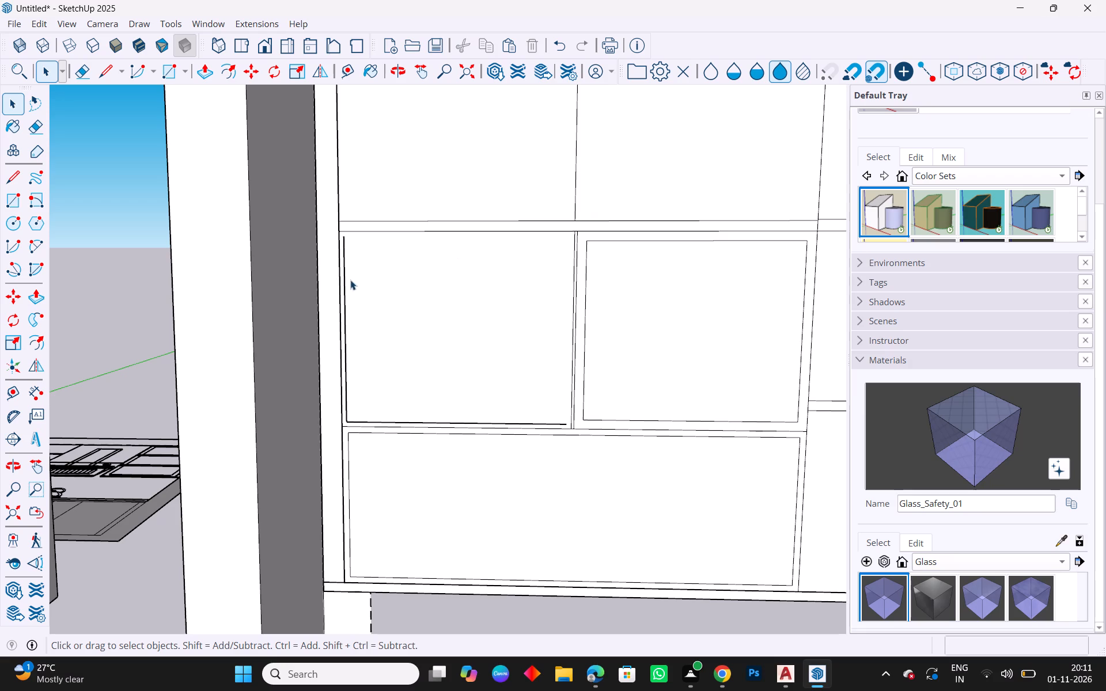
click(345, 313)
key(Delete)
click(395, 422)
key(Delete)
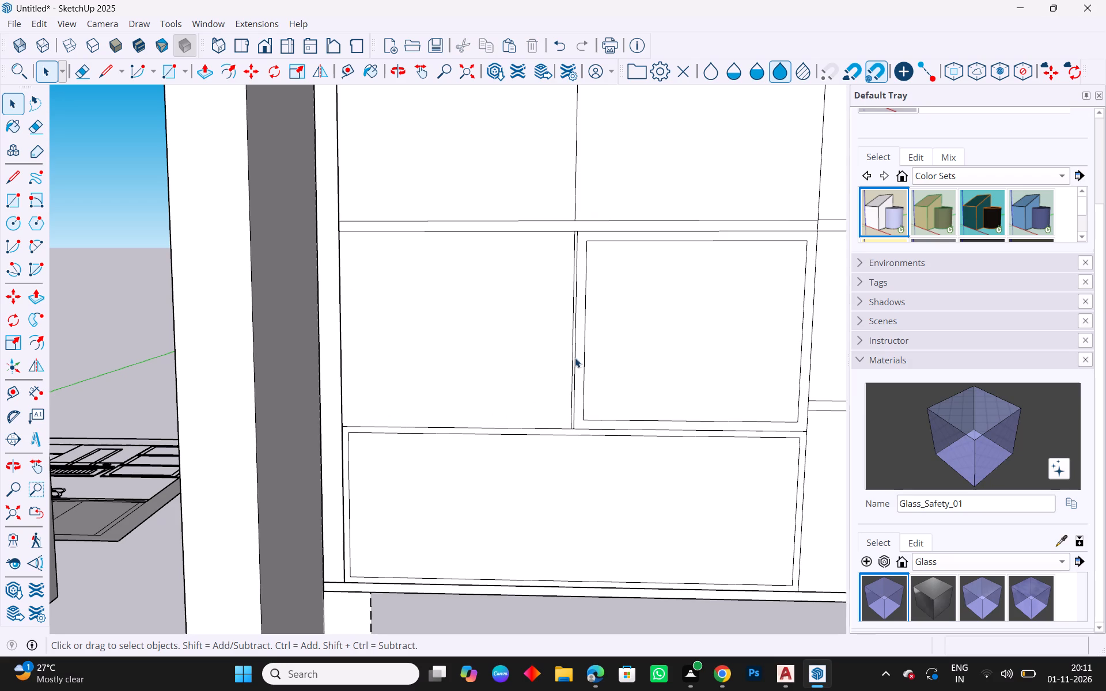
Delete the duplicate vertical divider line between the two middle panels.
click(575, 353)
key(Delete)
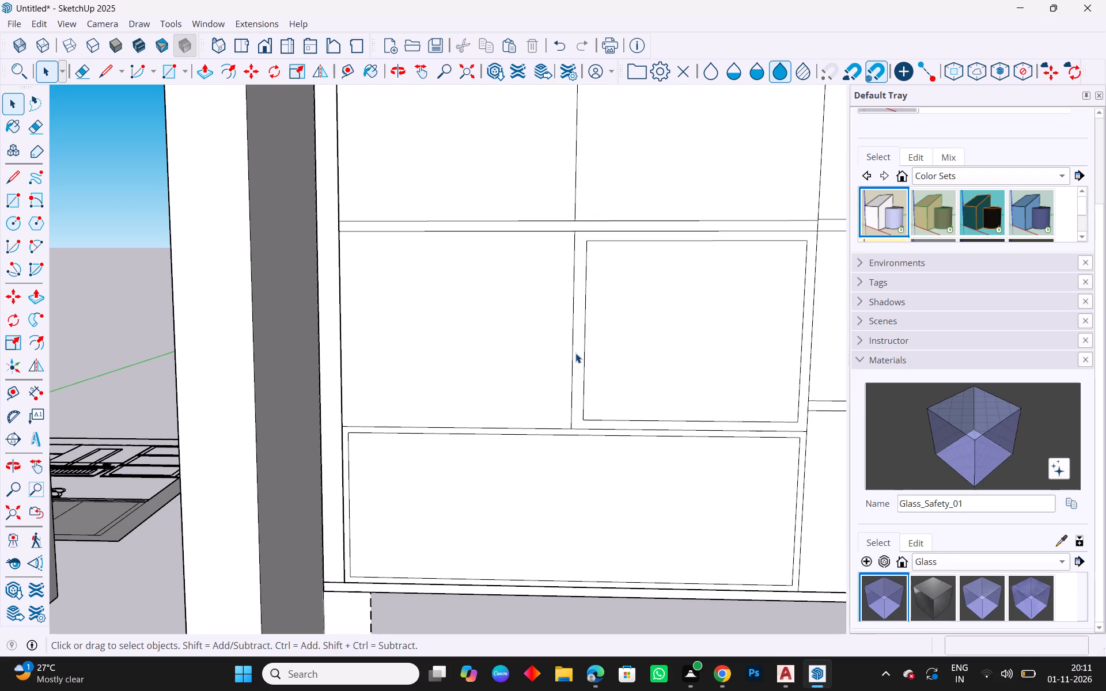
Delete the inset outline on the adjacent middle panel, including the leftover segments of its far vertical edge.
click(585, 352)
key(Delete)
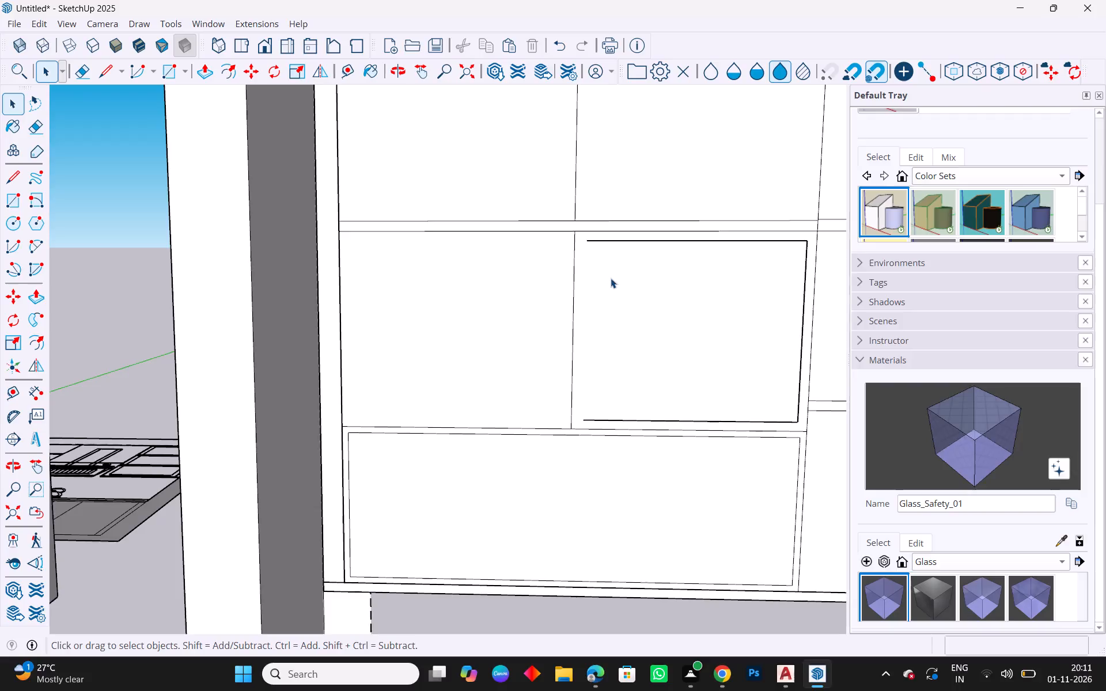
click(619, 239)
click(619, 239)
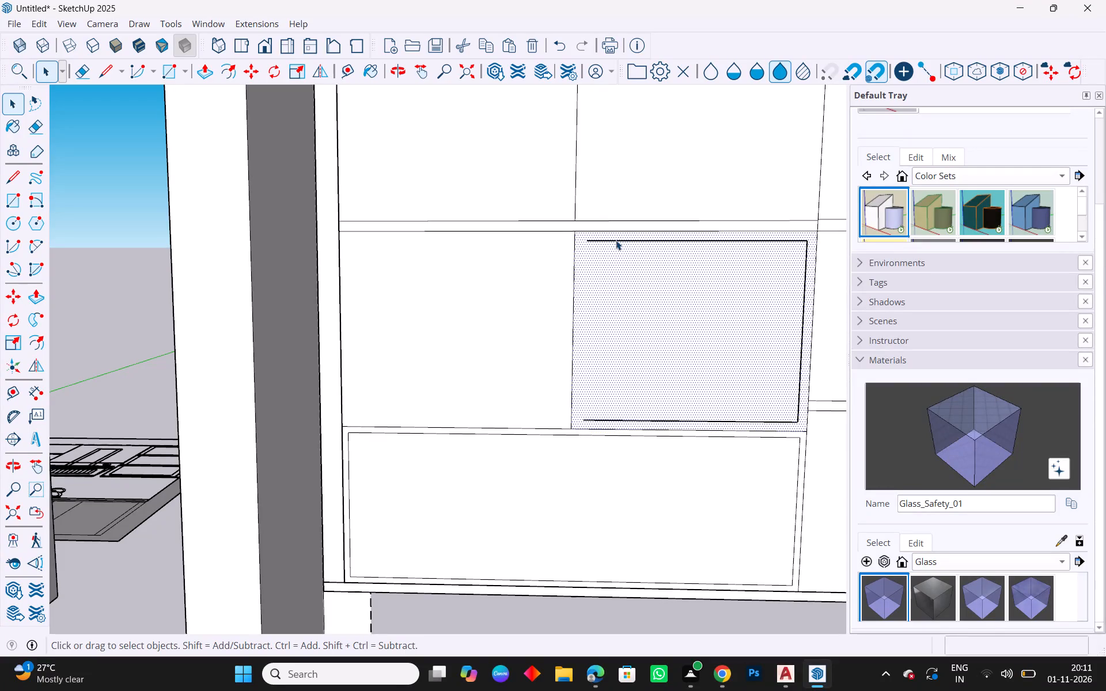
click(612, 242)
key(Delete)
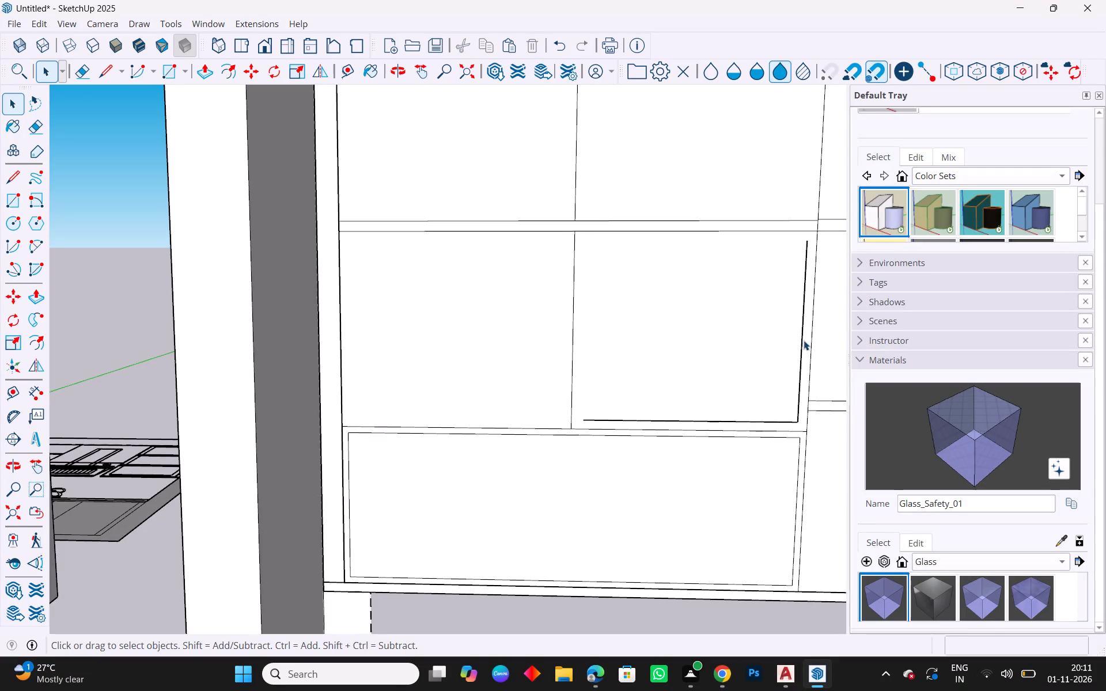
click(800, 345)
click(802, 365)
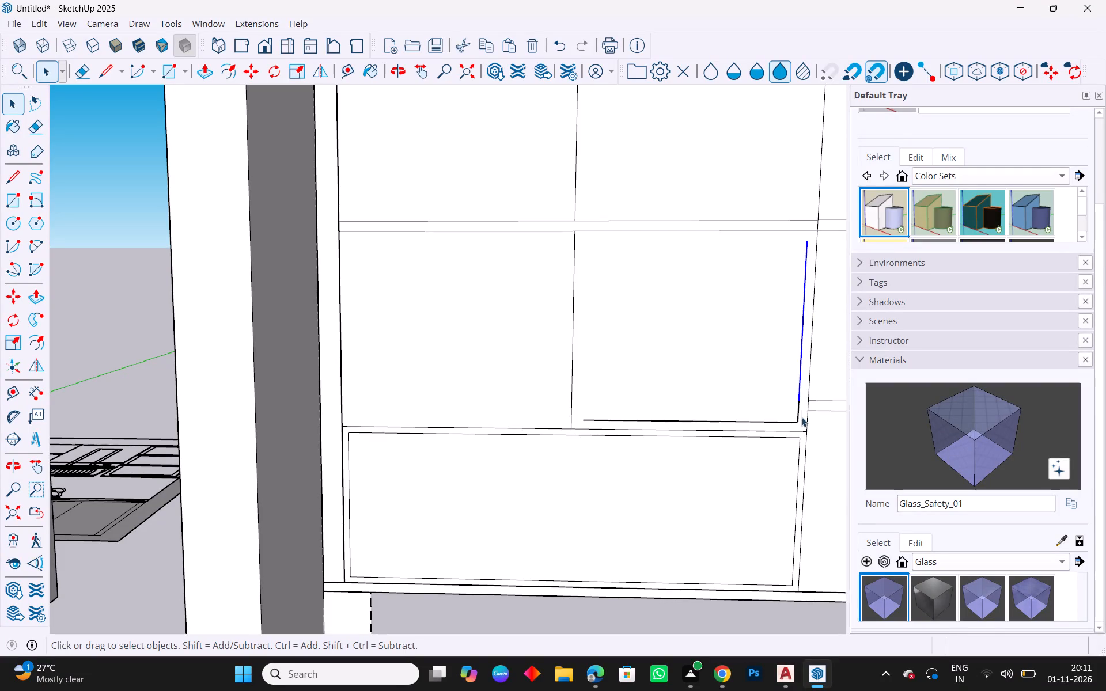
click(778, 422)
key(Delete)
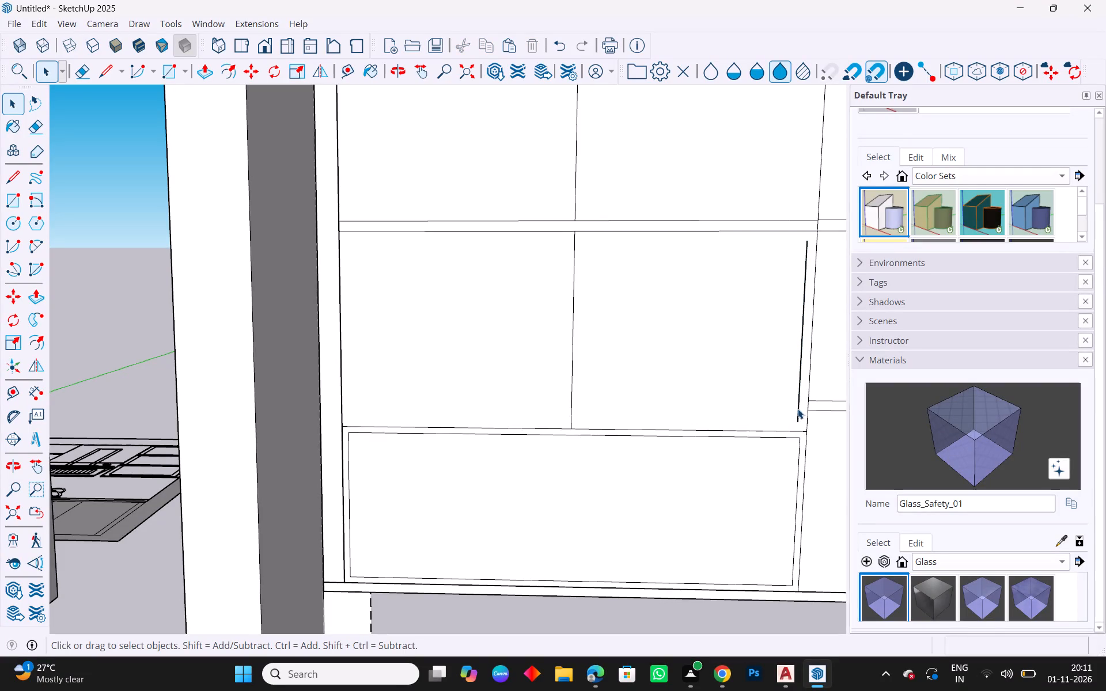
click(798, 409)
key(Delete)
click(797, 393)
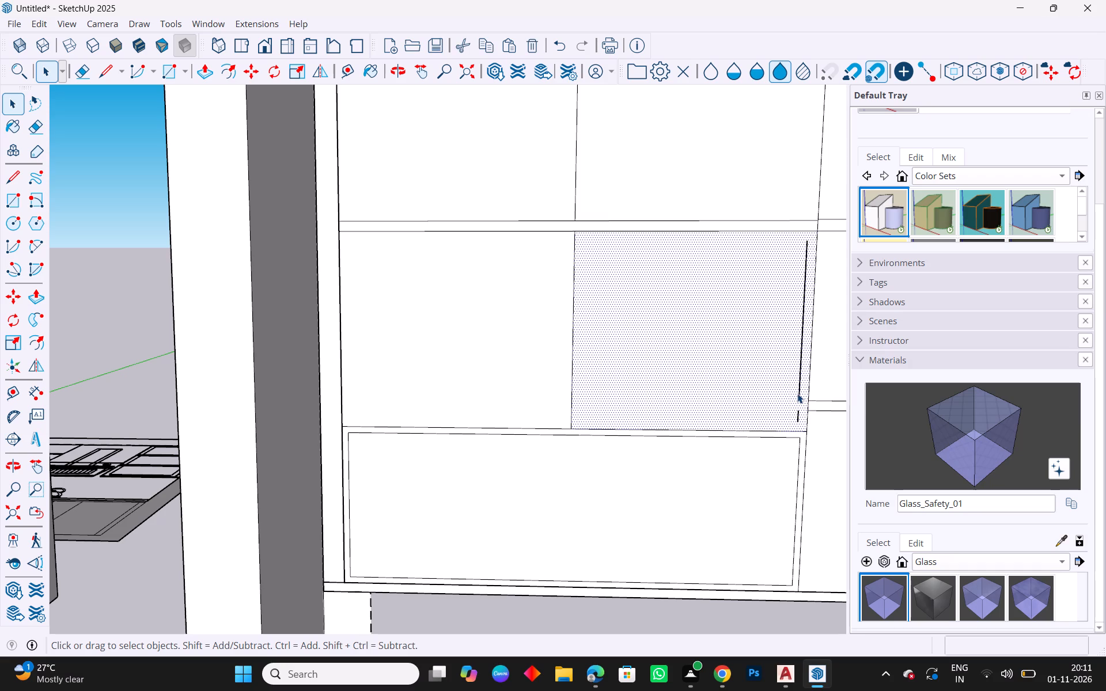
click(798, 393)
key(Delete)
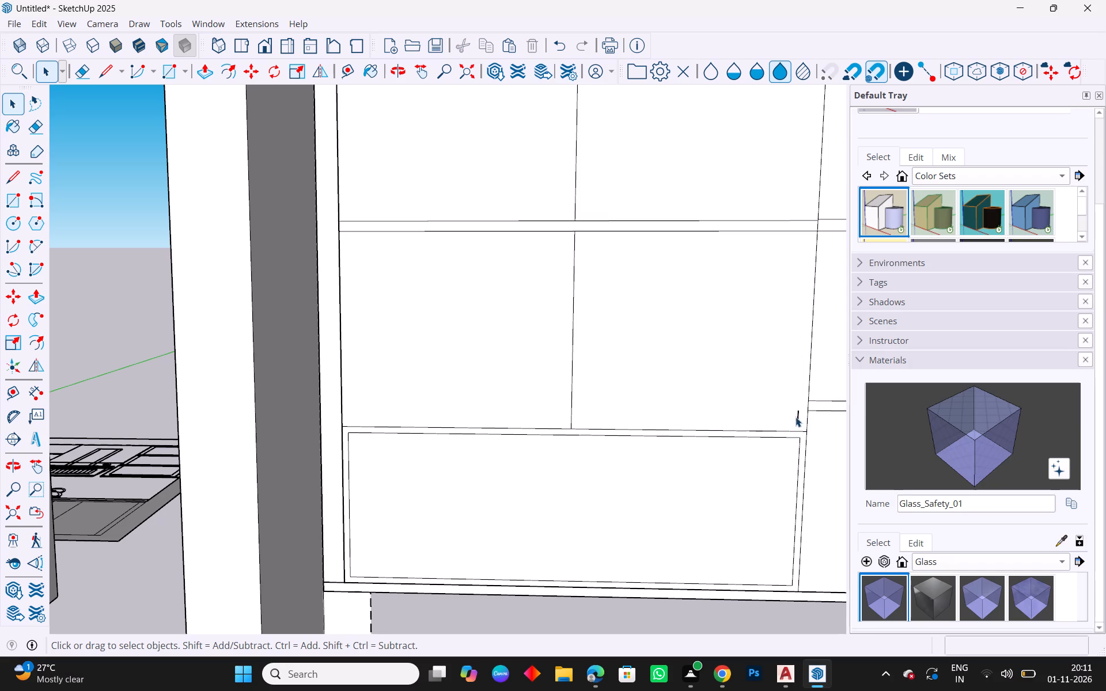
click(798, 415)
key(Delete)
Offset the two middle panels' outlines inward, about 0.0175 m on the one nearest the end wall and about 0.0167 m on its neighbour.
key(Escape)
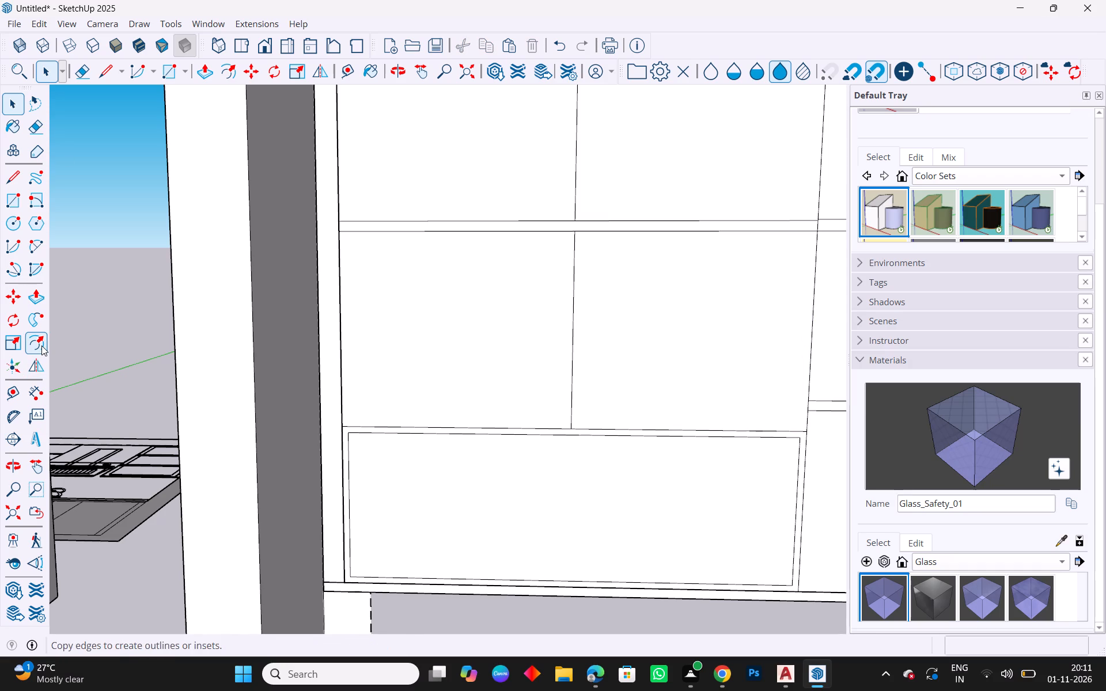
click(41, 345)
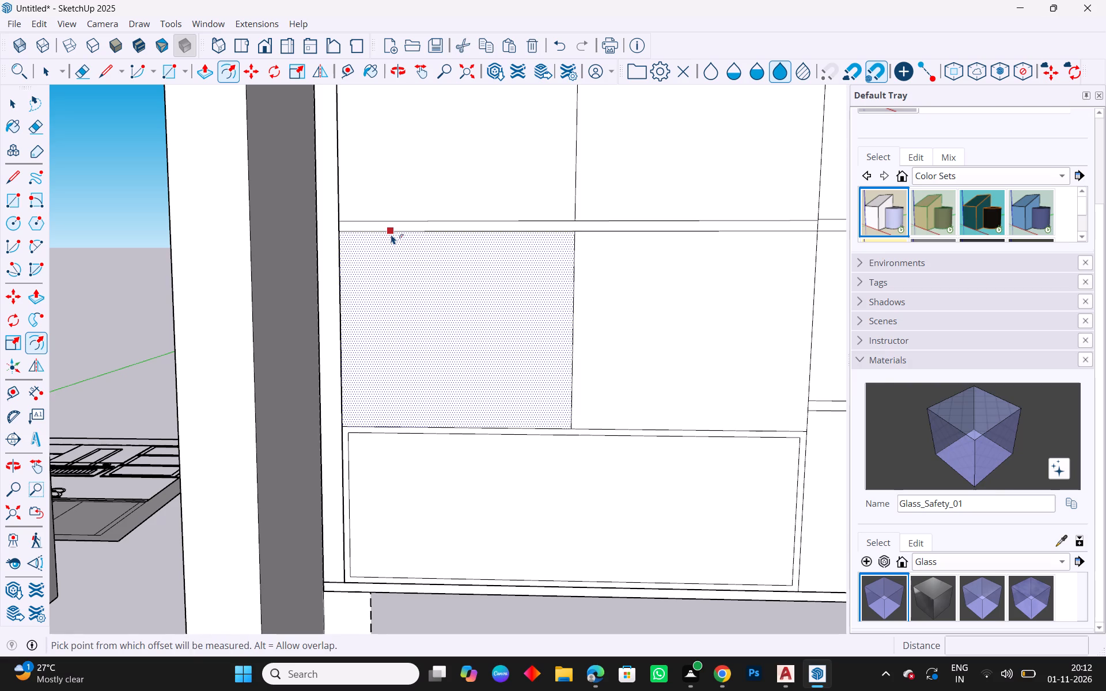
click(391, 234)
click(392, 241)
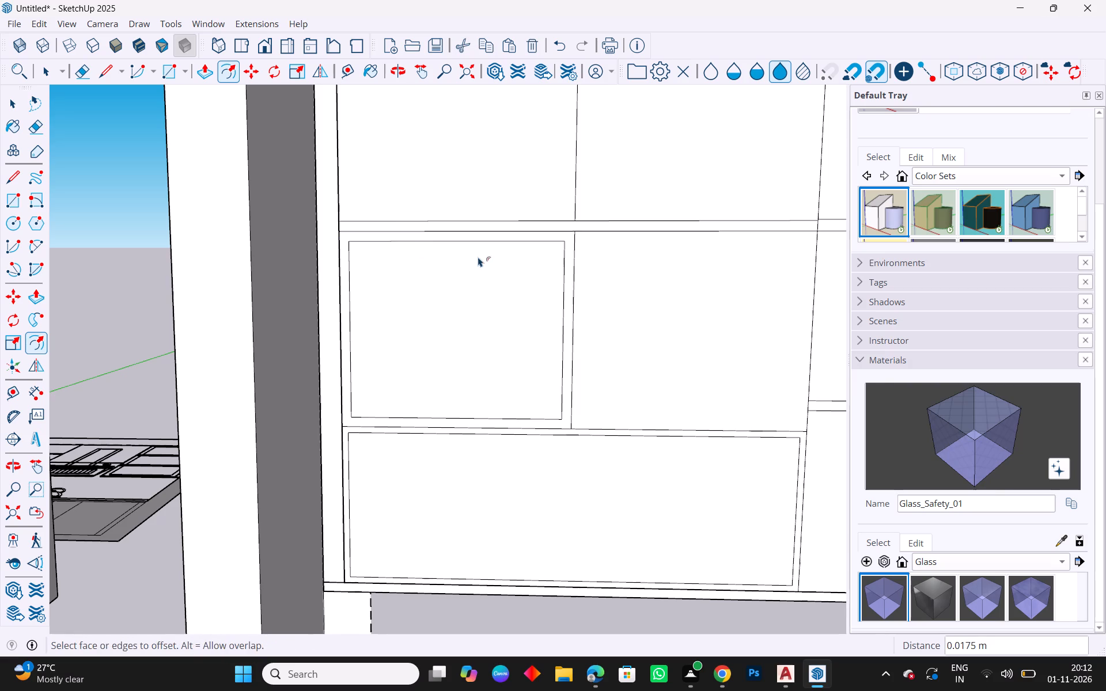
click(631, 239)
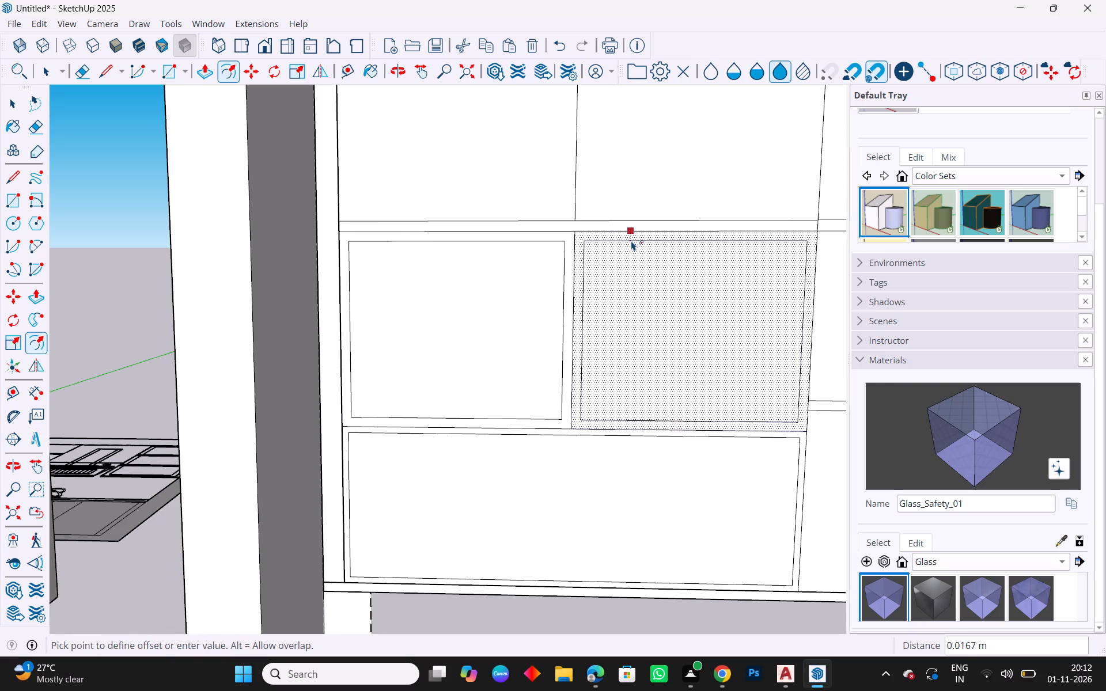
click(632, 241)
scroll(517, 425, down, 3)
key(Escape)
middle_drag(790, 455, 737, 464)
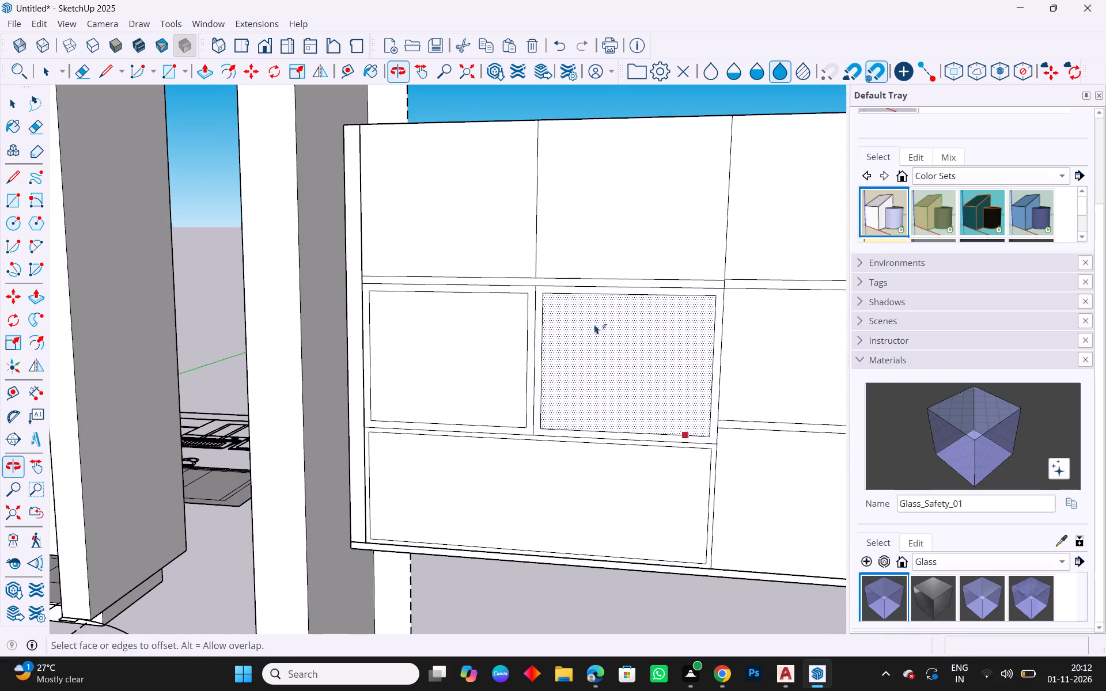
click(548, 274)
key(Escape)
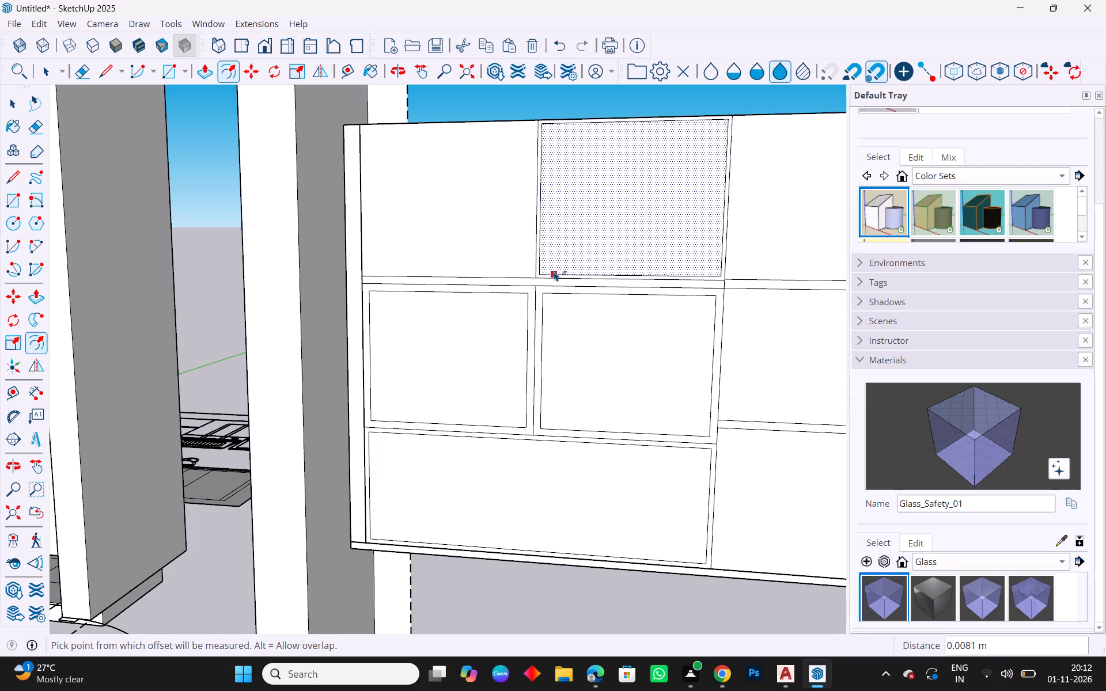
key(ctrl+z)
Offset the two upper panels' outlines inward, about 0.0175 m on the one nearest the end wall and about 0.0125 m on its neighbour.
scroll(565, 274, up, 1)
click(565, 278)
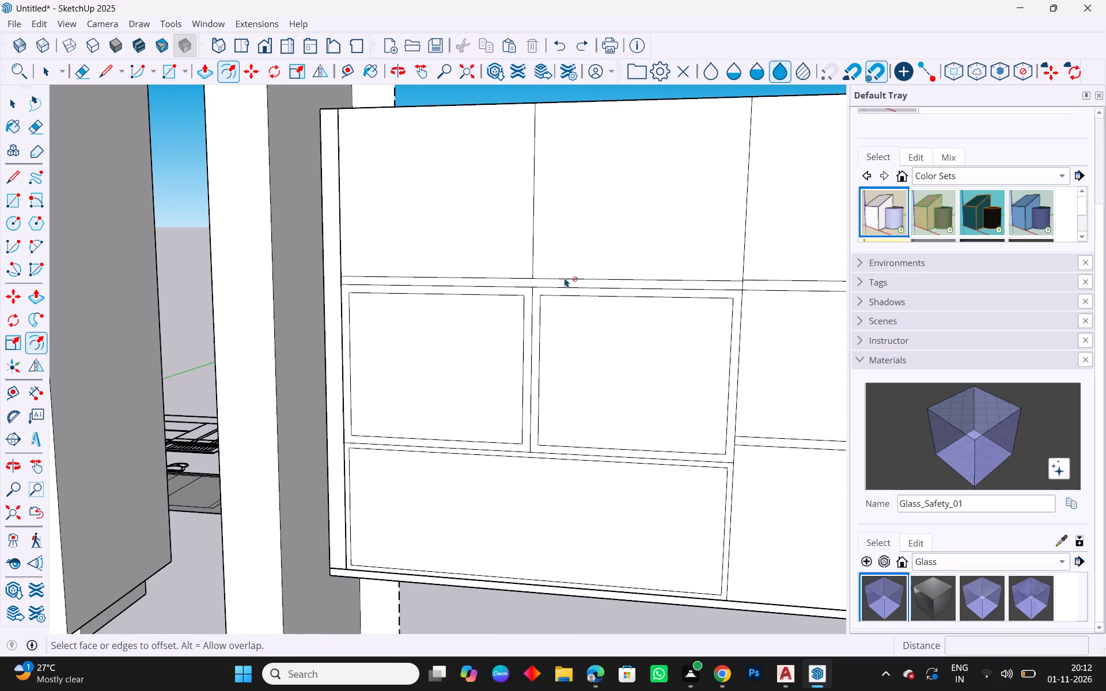
click(567, 274)
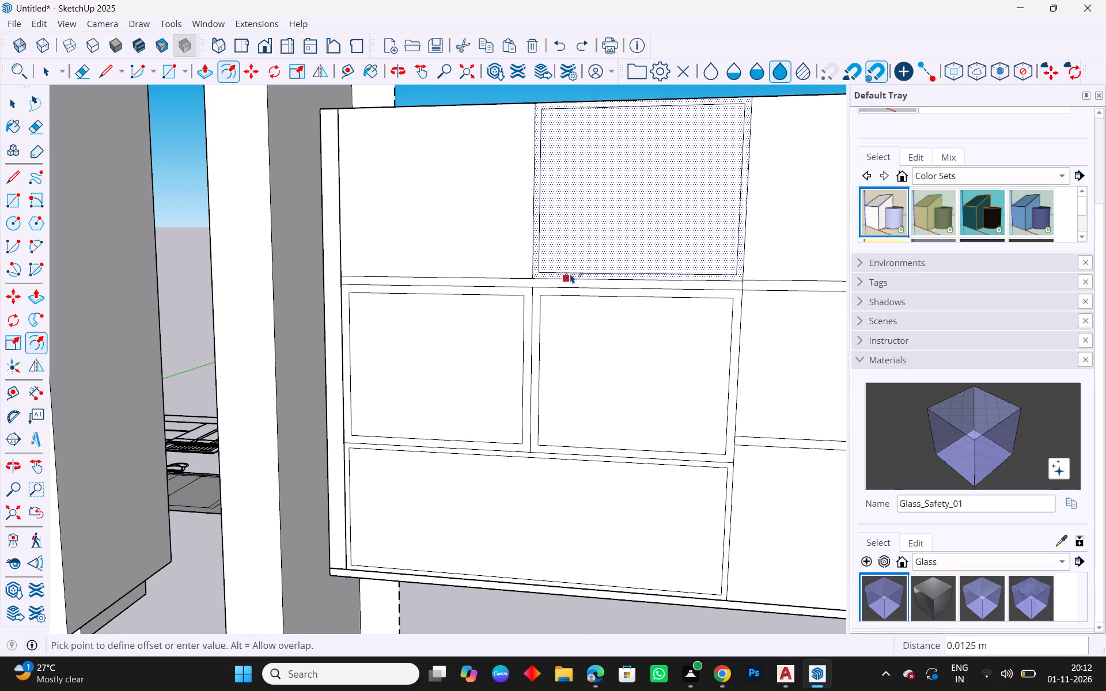
click(570, 274)
click(524, 276)
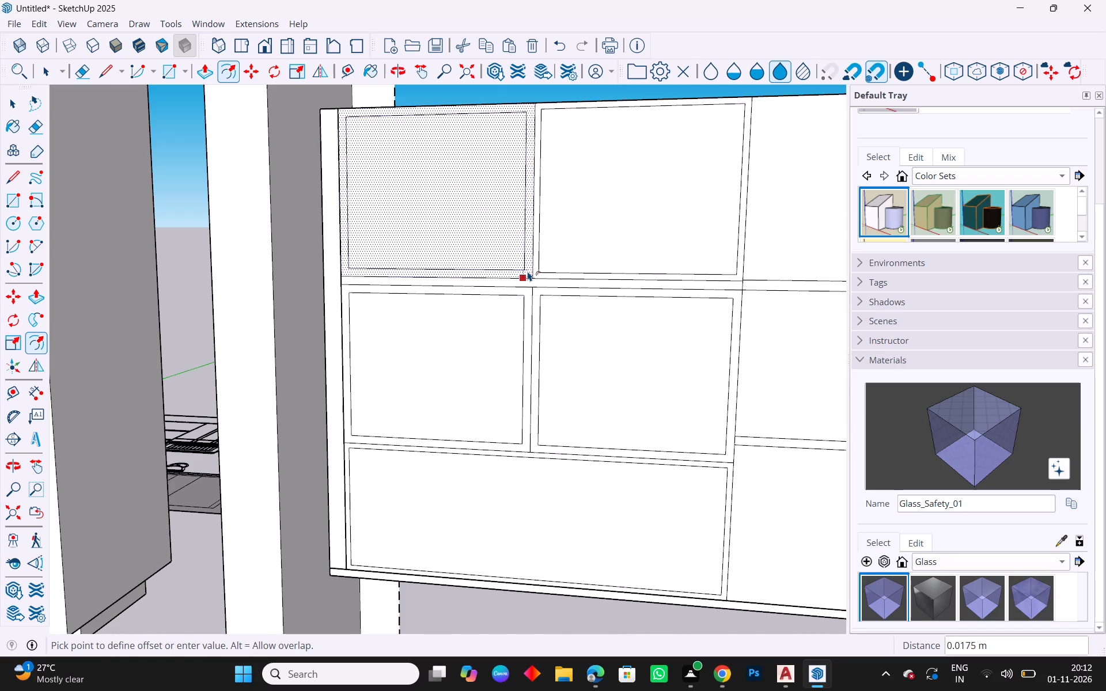
click(528, 271)
scroll(546, 352, down, 7)
key(Escape)
middle_drag(549, 397, 571, 392)
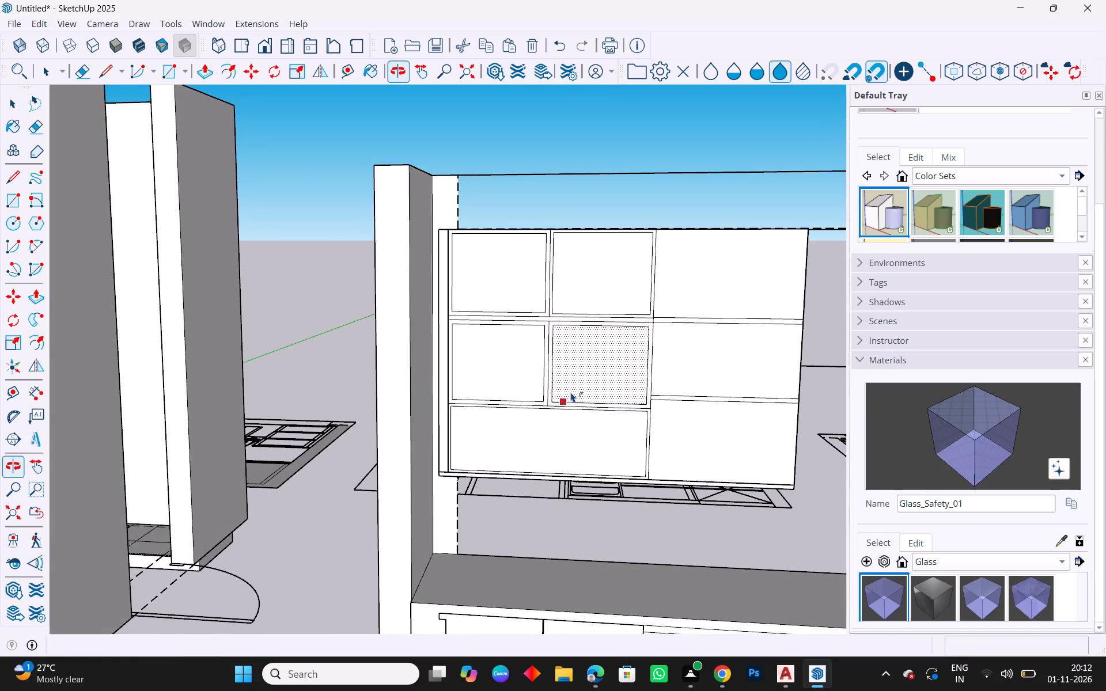
key(Escape)
key(space)
Draw a narrow upright handle rectangle, about 0.095 m by 0.016 m, on the upper panel nearest the end wall, close to the divider.
scroll(559, 320, up, 8)
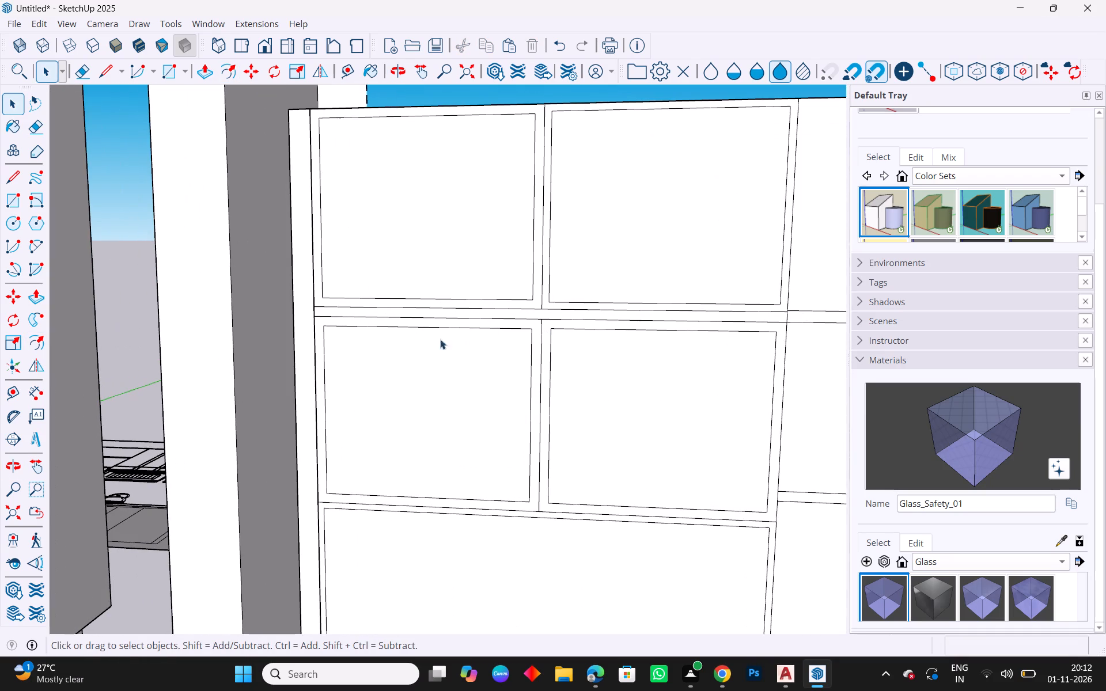
middle_drag(419, 351, 469, 351)
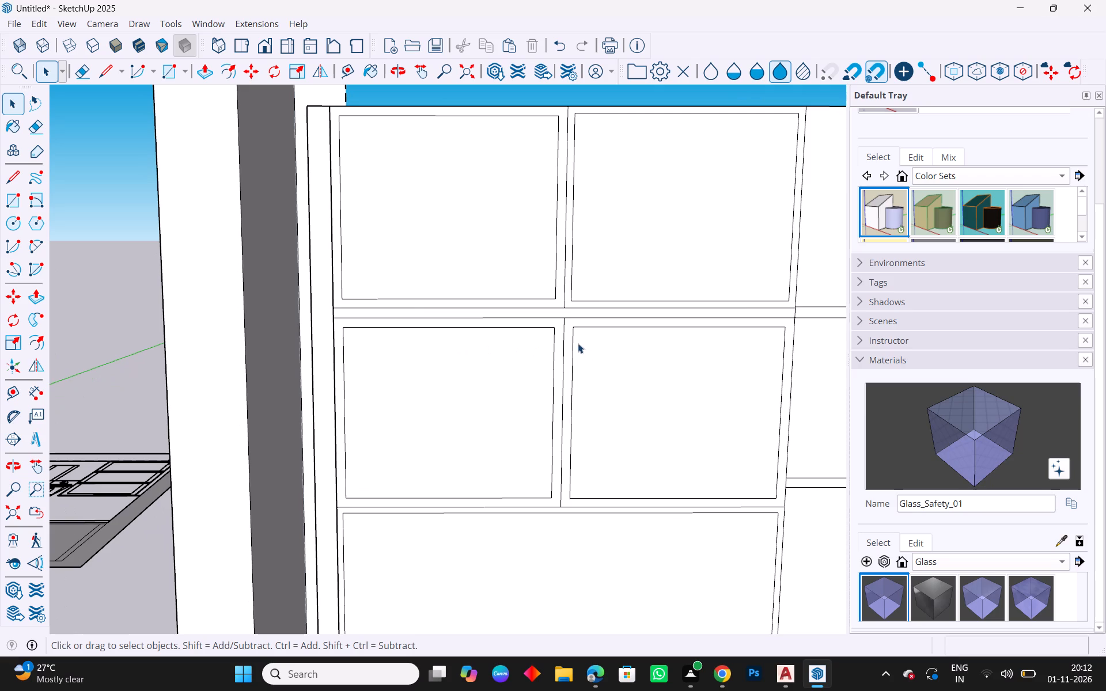
scroll(282, 247, down, 3)
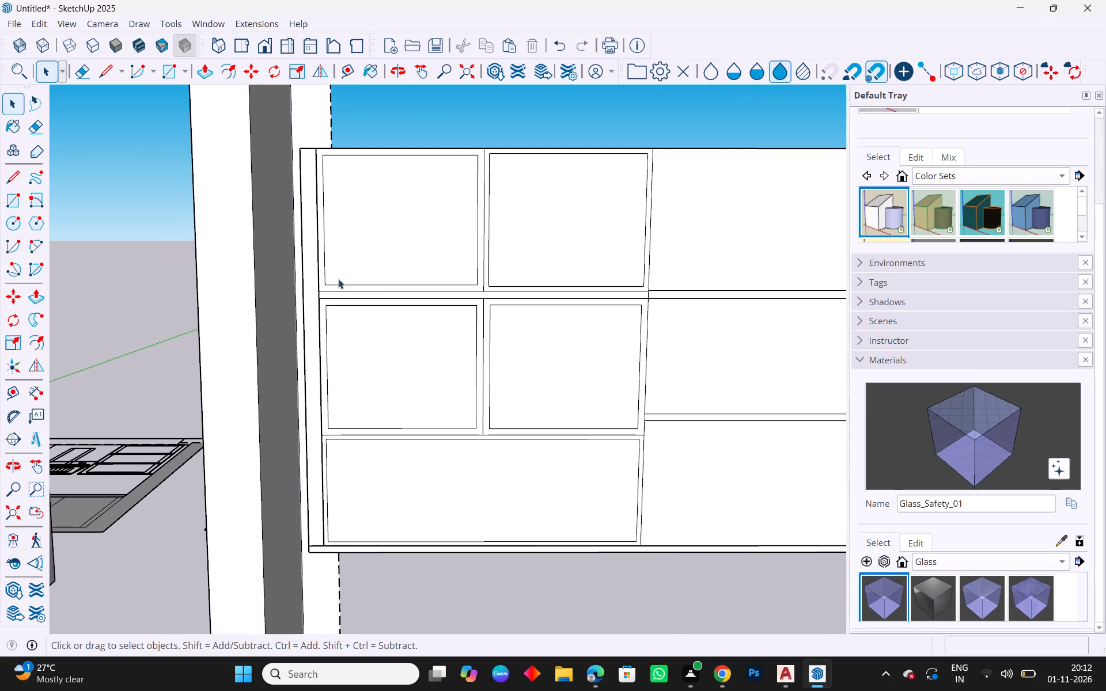
middle_drag(503, 347, 257, 436)
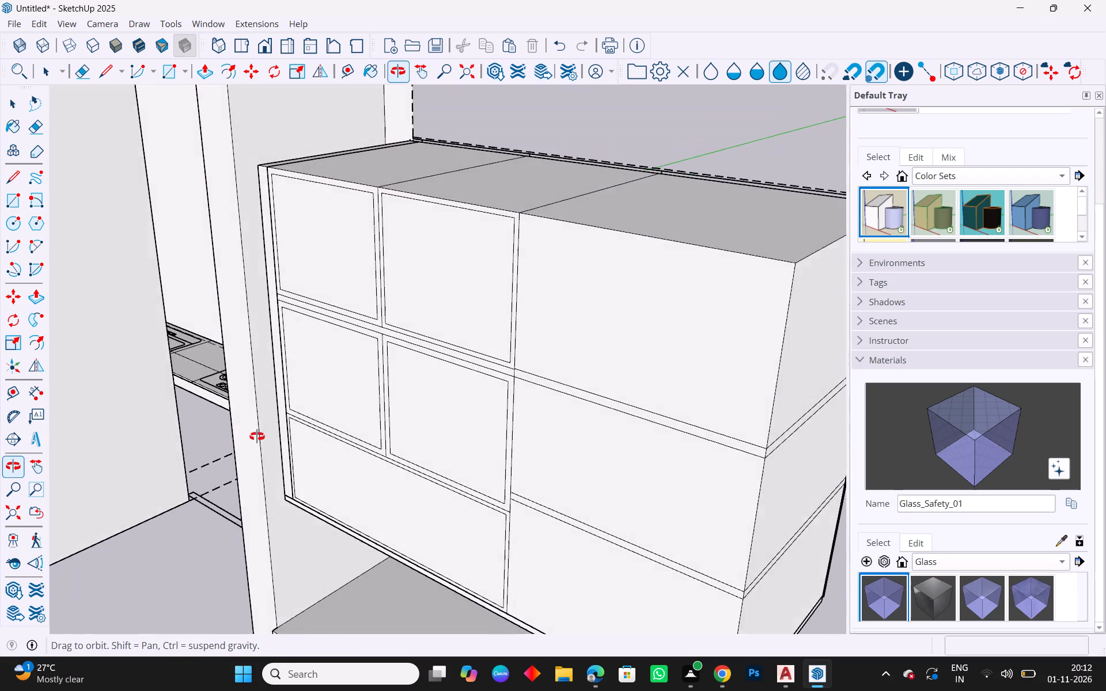
middle_drag(257, 436, 517, 348)
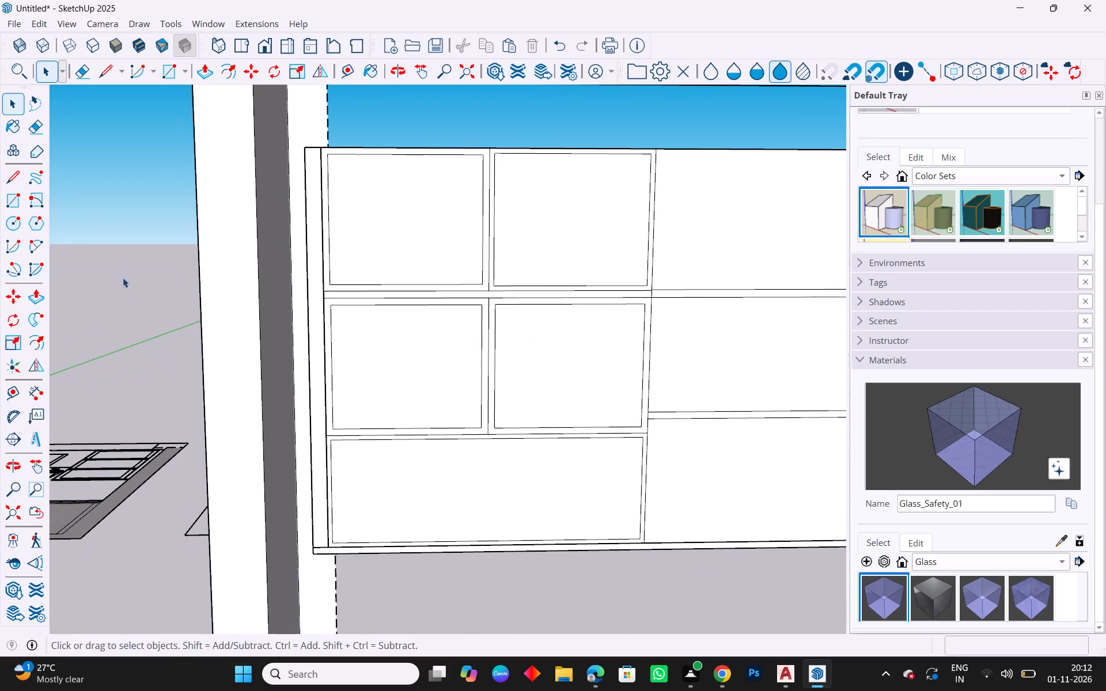
click(8, 203)
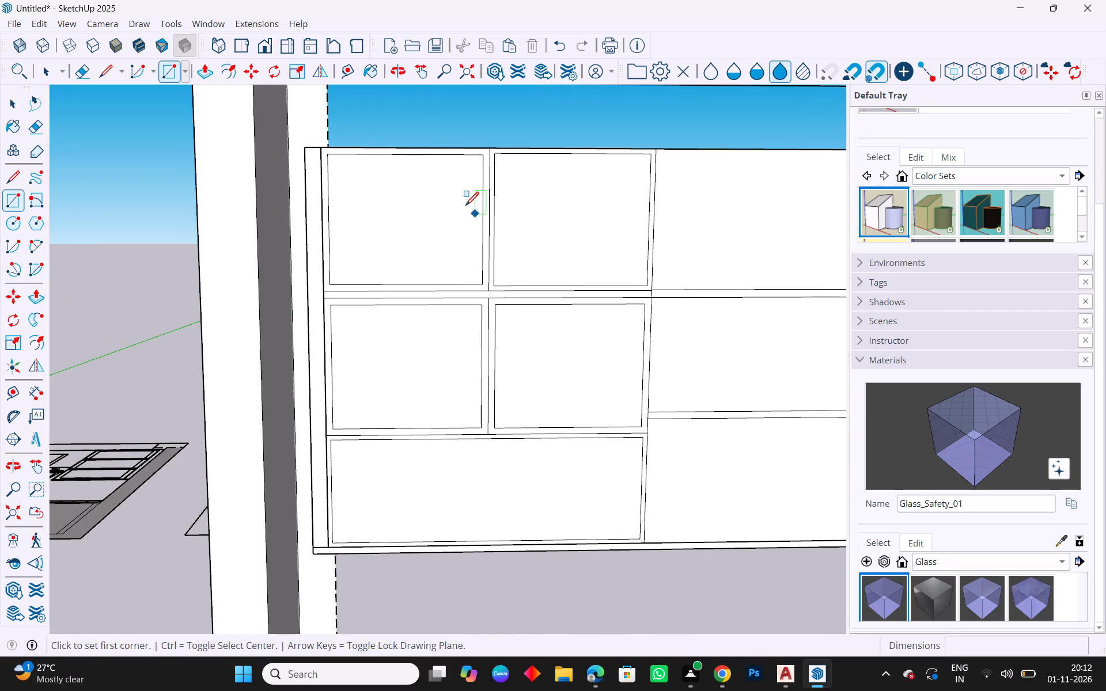
scroll(463, 204, up, 2)
click(457, 198)
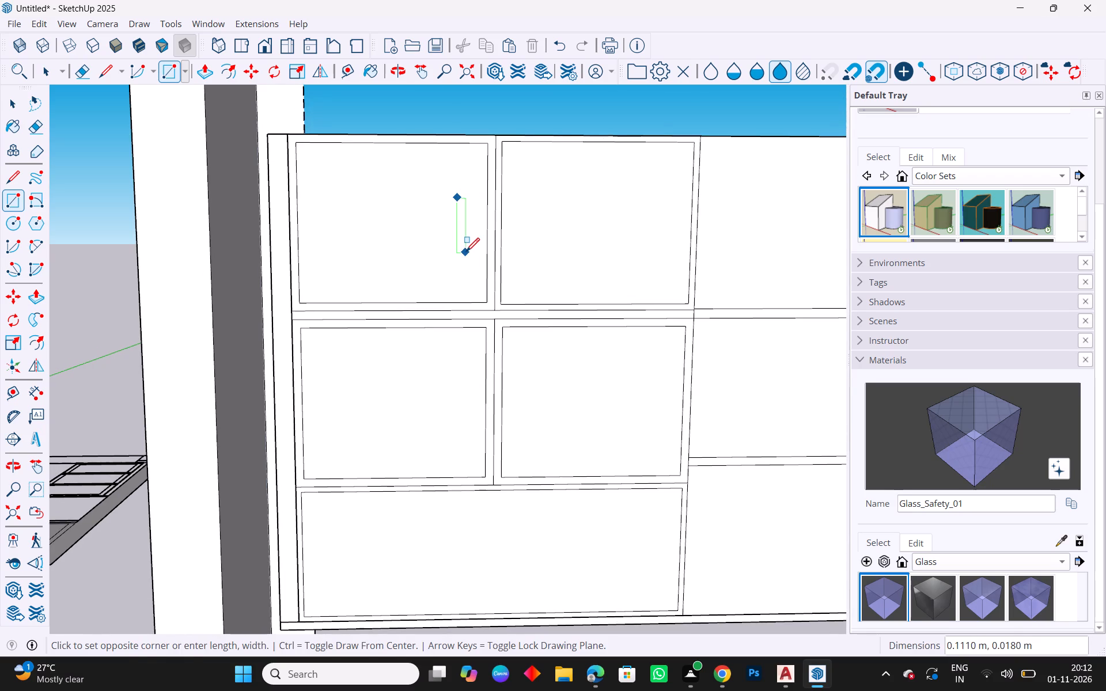
scroll(468, 246, up, 3)
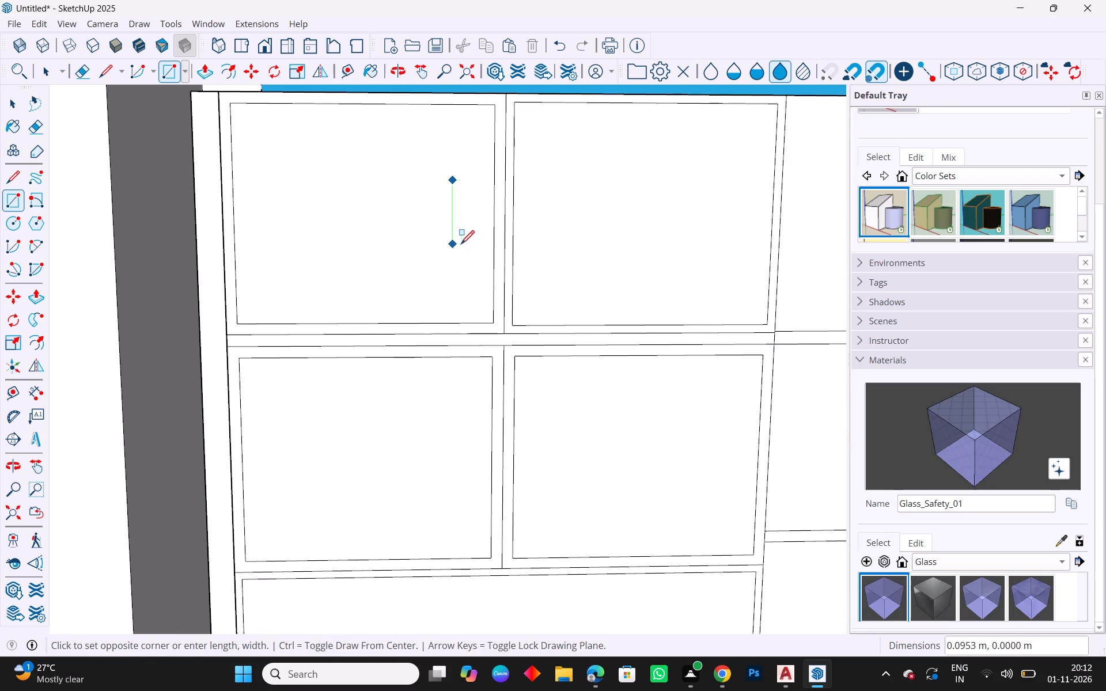
click(463, 245)
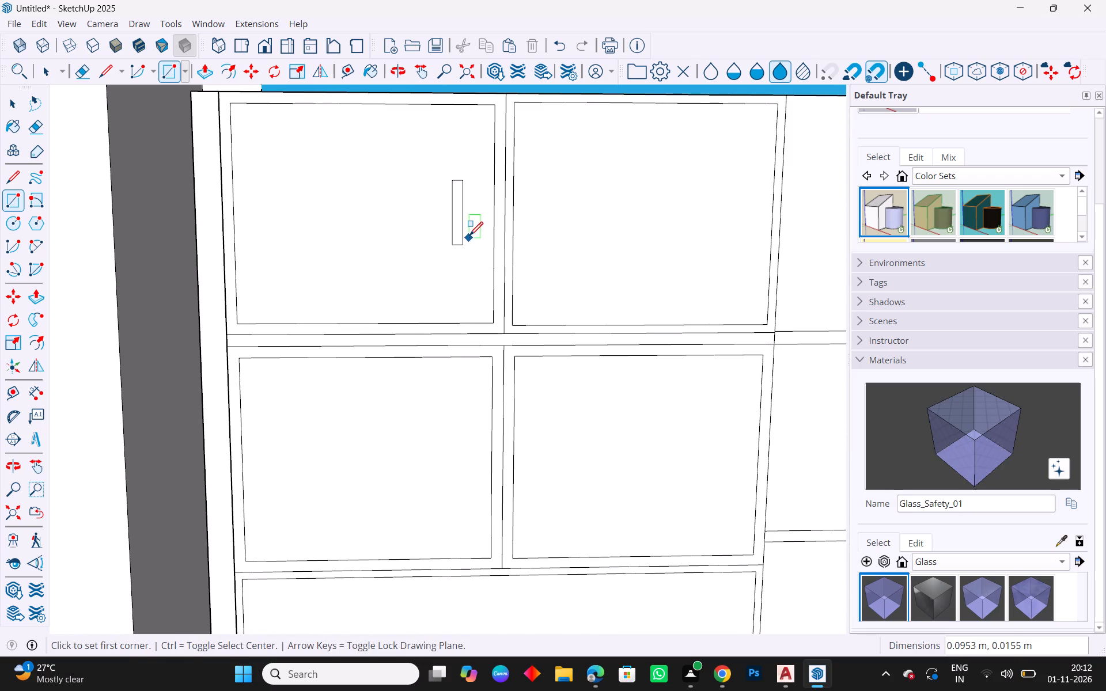
key(Escape)
key(space)
Paint the handle rectangle with the black M09_Shadow_Night material from the Solid Colors collection.
click(460, 236)
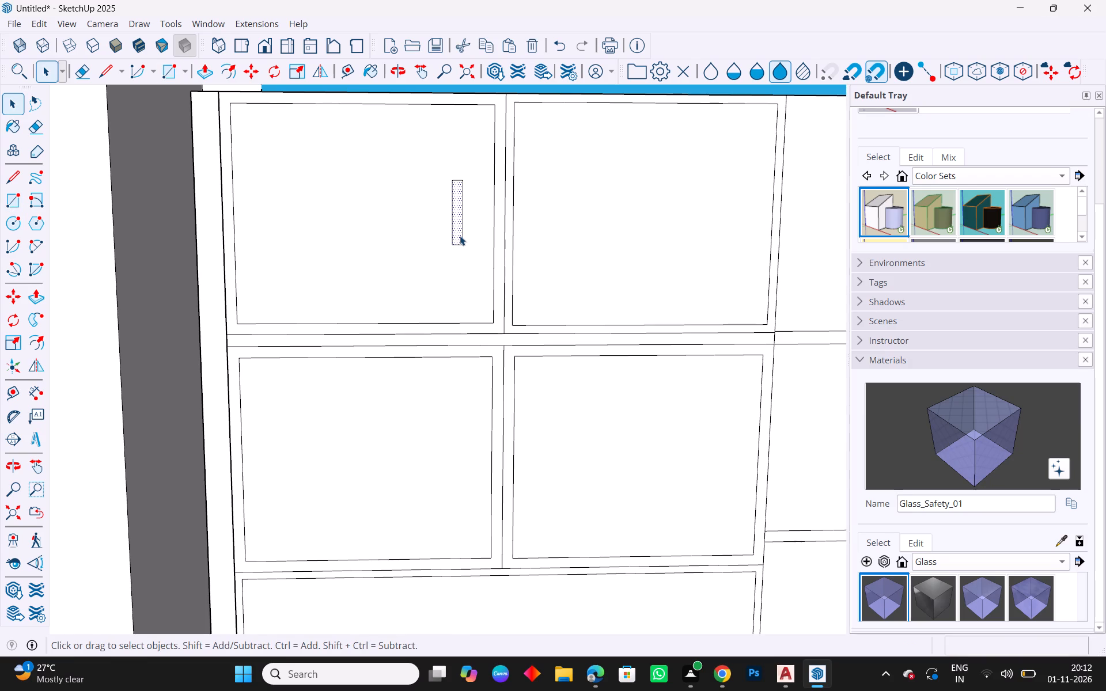
drag(1084, 612, 1084, 578)
drag(1084, 578, 1084, 578)
scroll(975, 617, up, 4)
scroll(919, 514, down, 4)
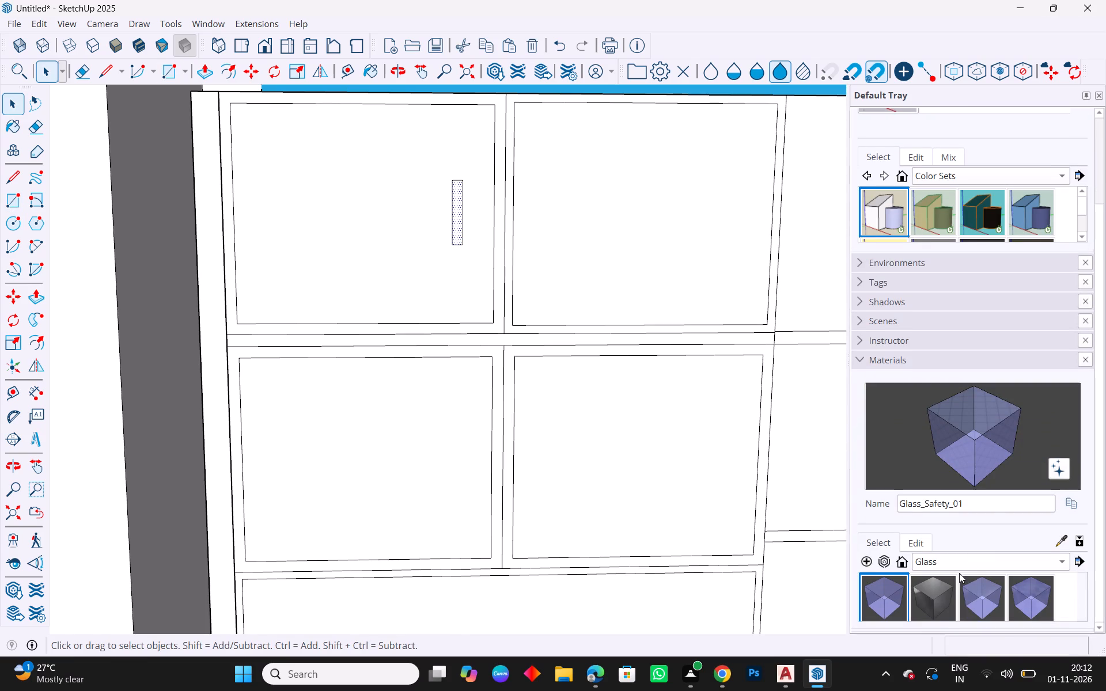
click(959, 573)
click(960, 565)
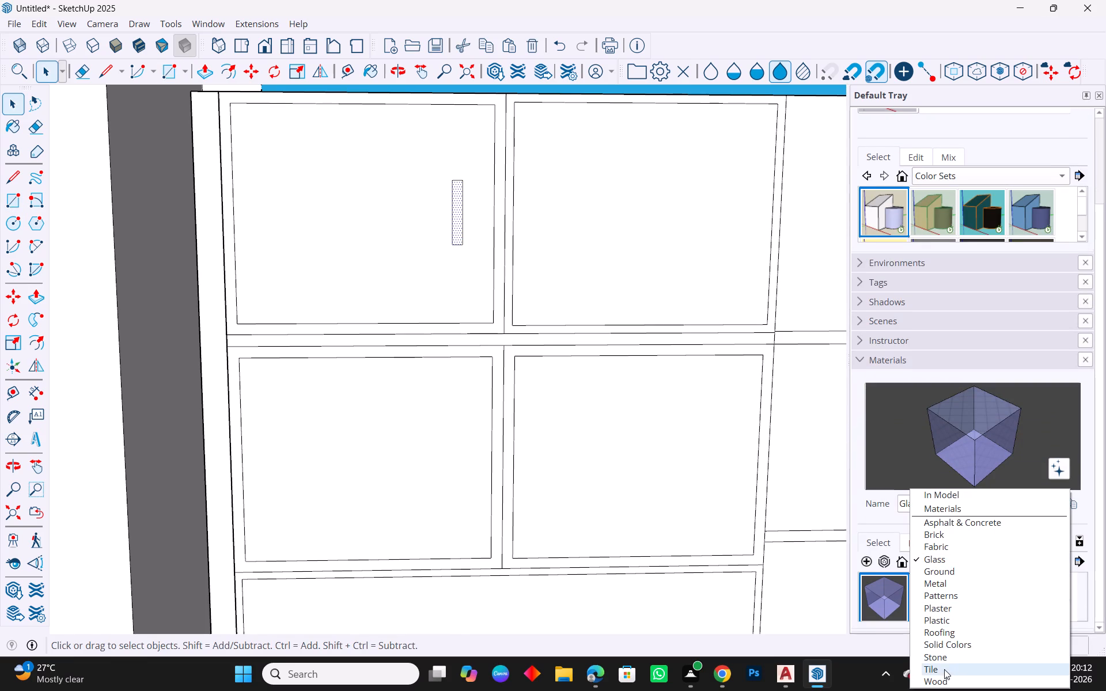
click(960, 644)
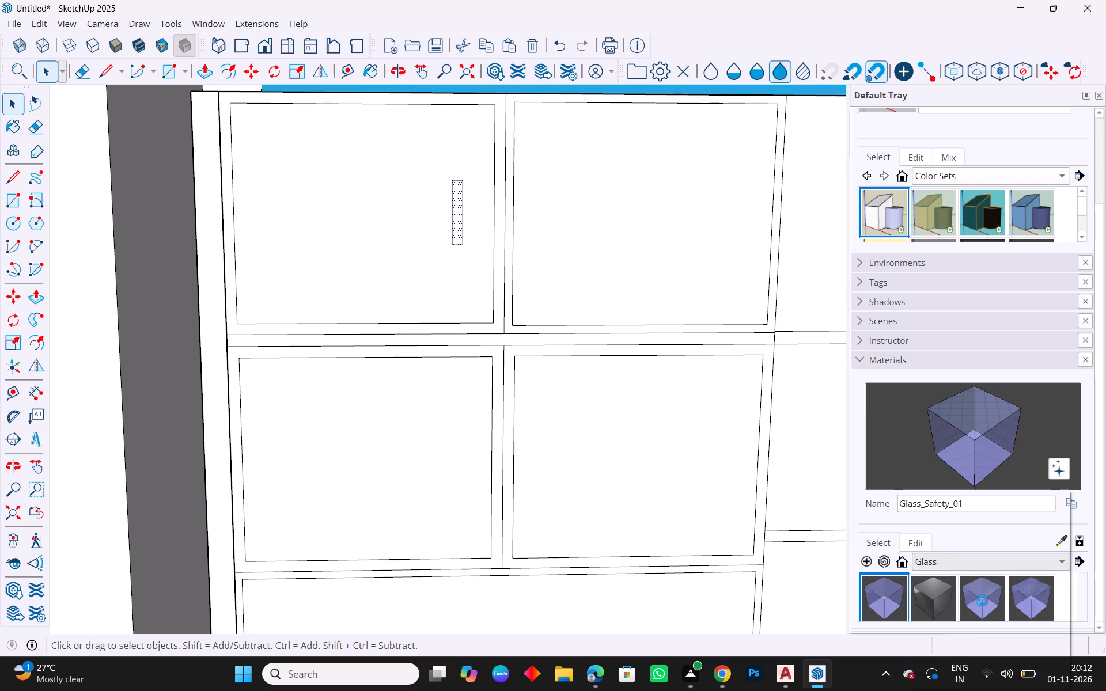
scroll(1036, 593, down, 3)
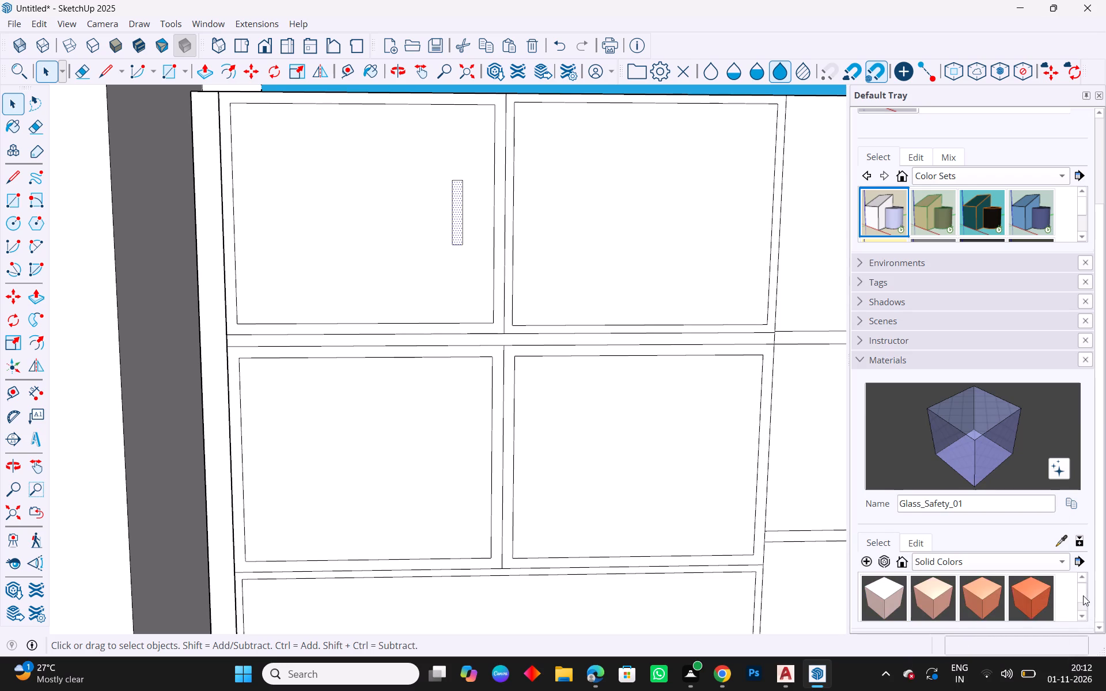
drag(1083, 595, 1082, 627)
click(923, 599)
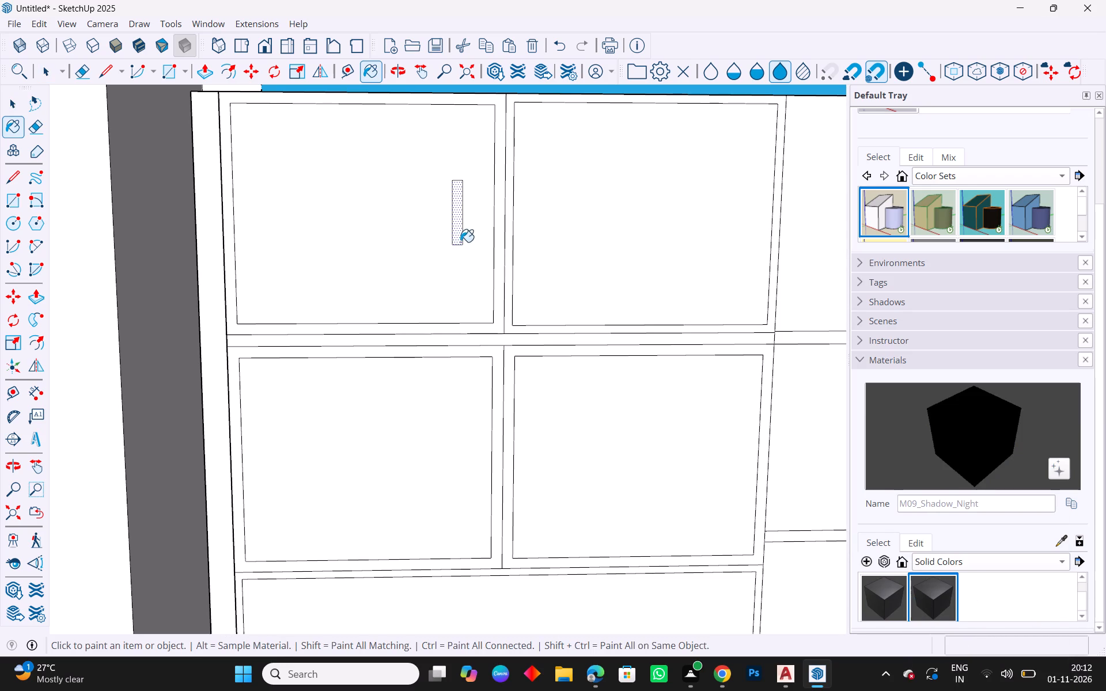
click(456, 234)
key(Escape)
key(space)
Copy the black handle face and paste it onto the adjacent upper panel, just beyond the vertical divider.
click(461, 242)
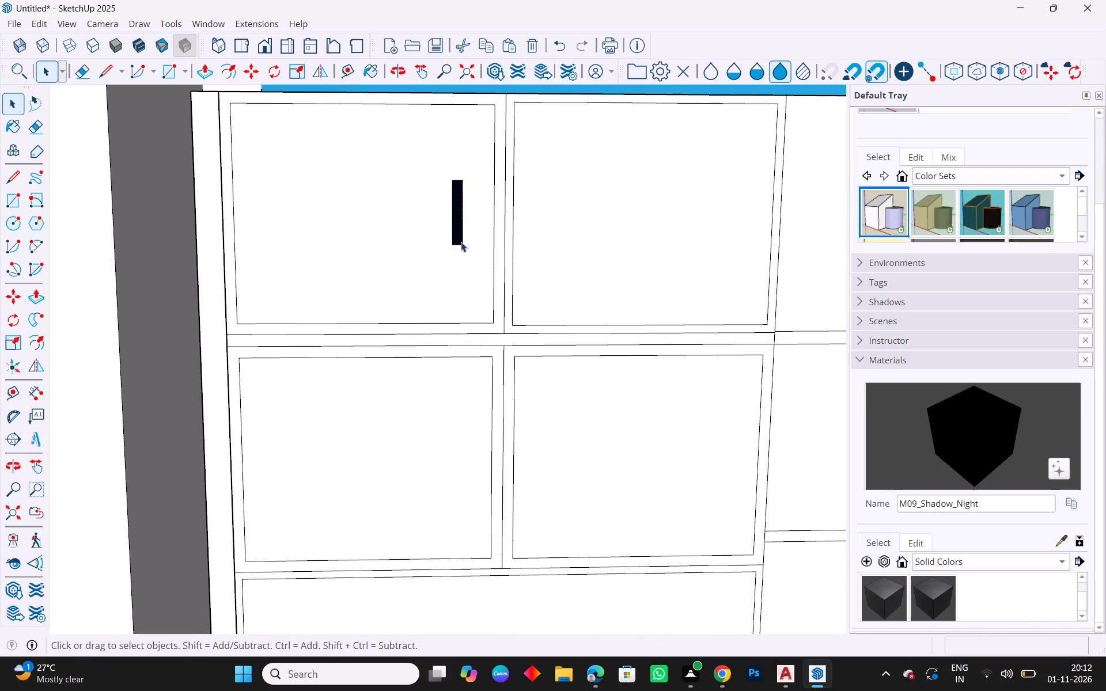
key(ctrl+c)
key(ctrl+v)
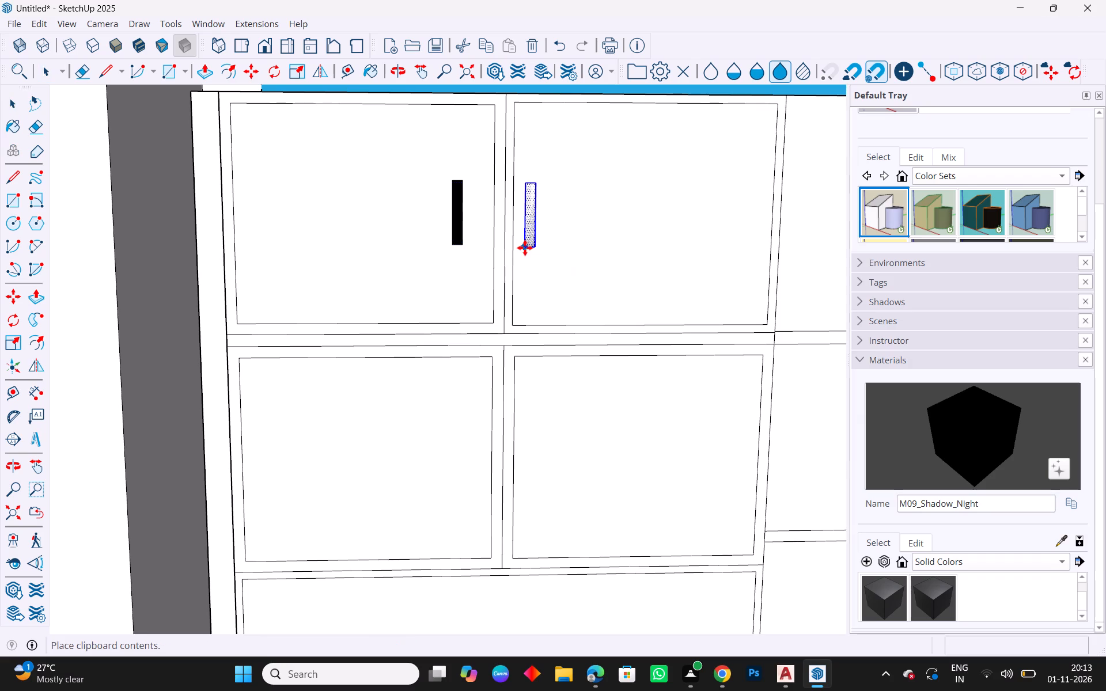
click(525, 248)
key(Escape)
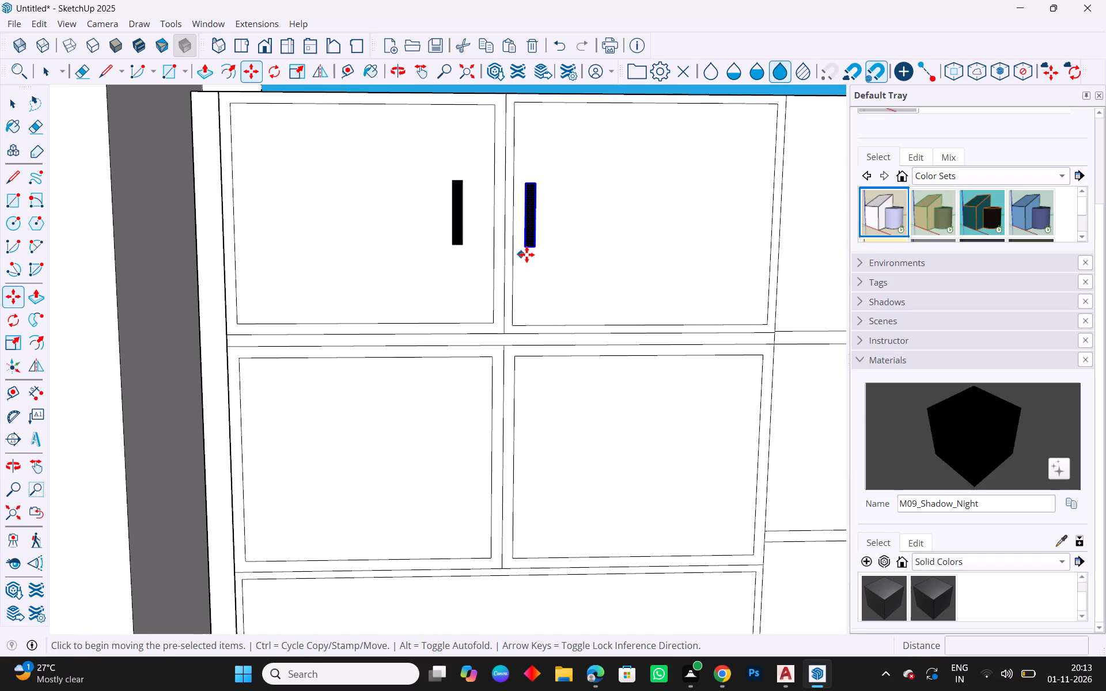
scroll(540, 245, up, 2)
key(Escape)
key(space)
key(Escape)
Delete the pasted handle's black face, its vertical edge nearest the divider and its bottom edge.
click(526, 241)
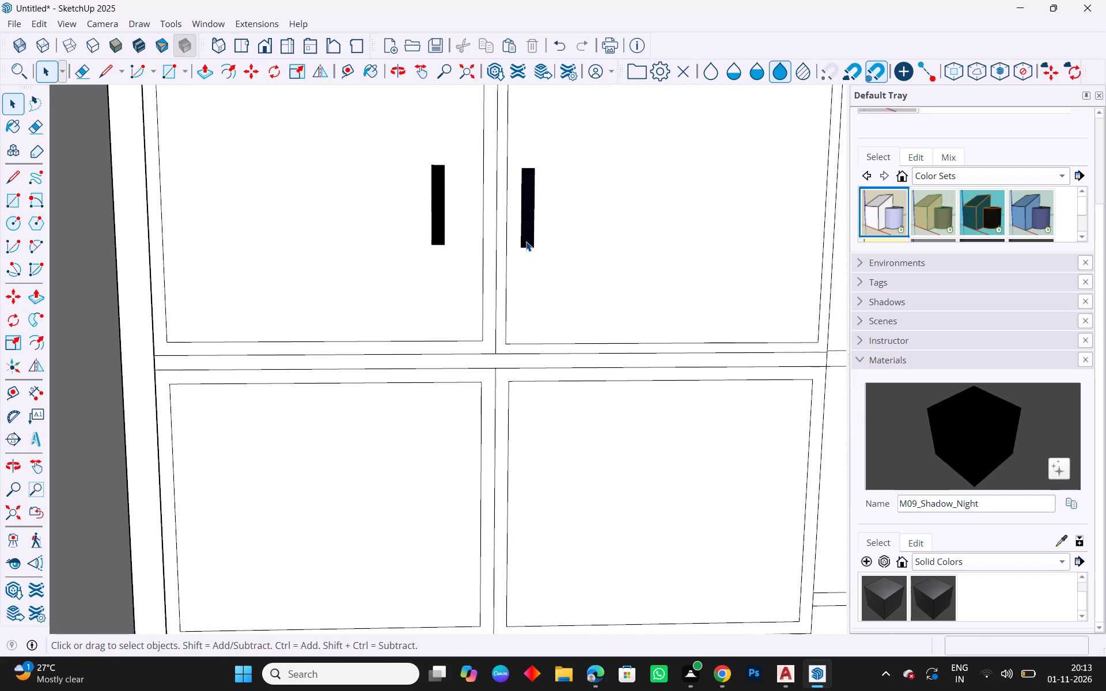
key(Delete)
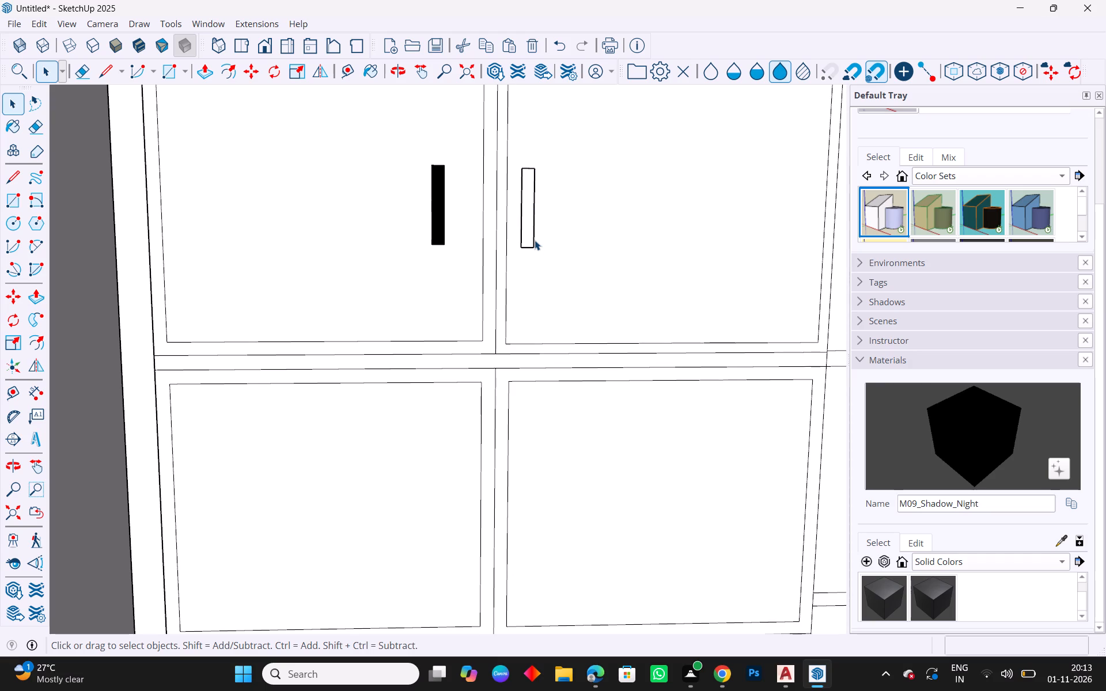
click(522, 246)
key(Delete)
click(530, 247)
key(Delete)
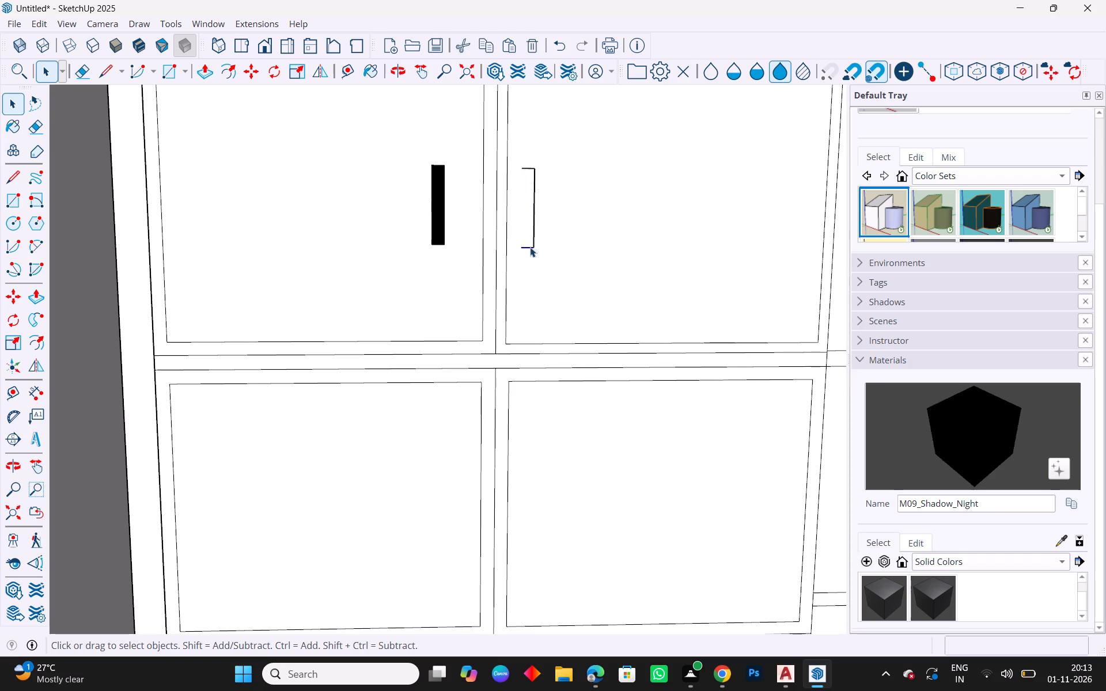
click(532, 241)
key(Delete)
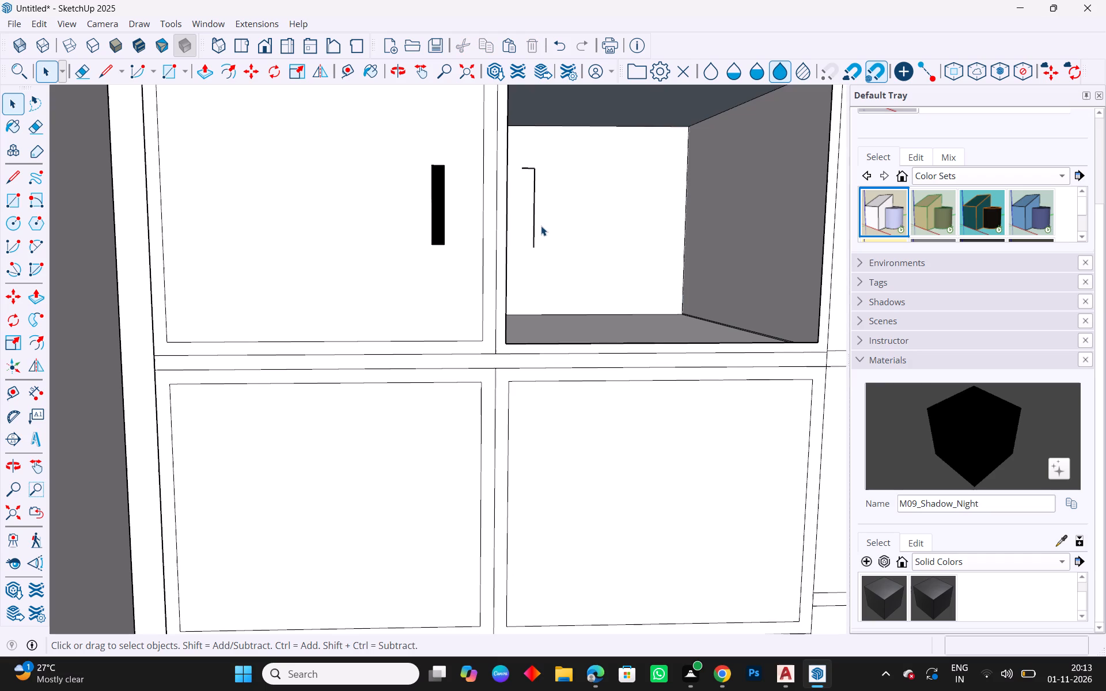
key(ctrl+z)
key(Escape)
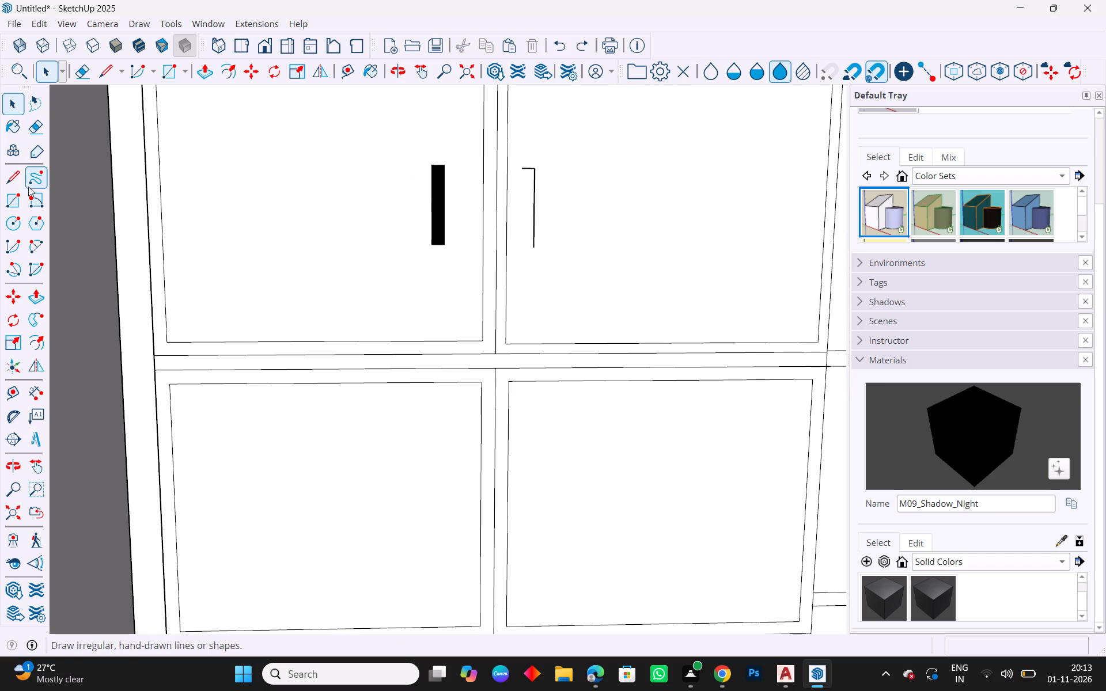
Erase the leftover vertical and top edges of the deleted handle on the upper panel just beyond the divider.
click(40, 132)
drag(551, 155, 539, 172)
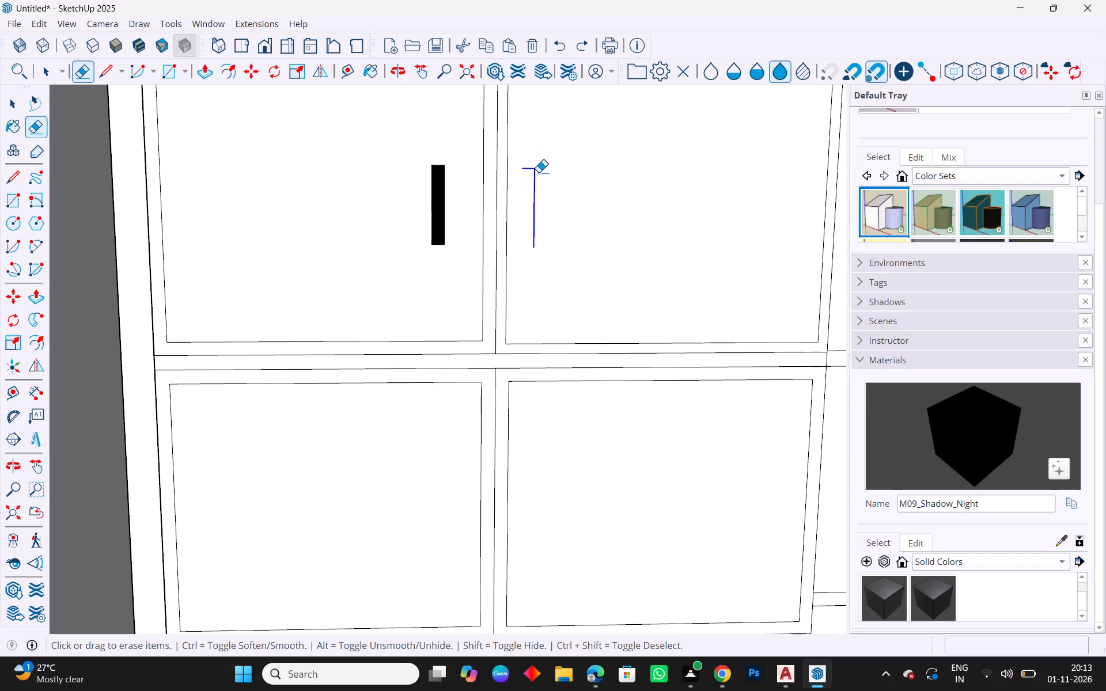
drag(539, 172, 535, 163)
key(Escape)
scroll(521, 284, down, 6)
key(Escape)
key(Escape)
key(Escape)
key(Escape)
scroll(482, 293, up, 4)
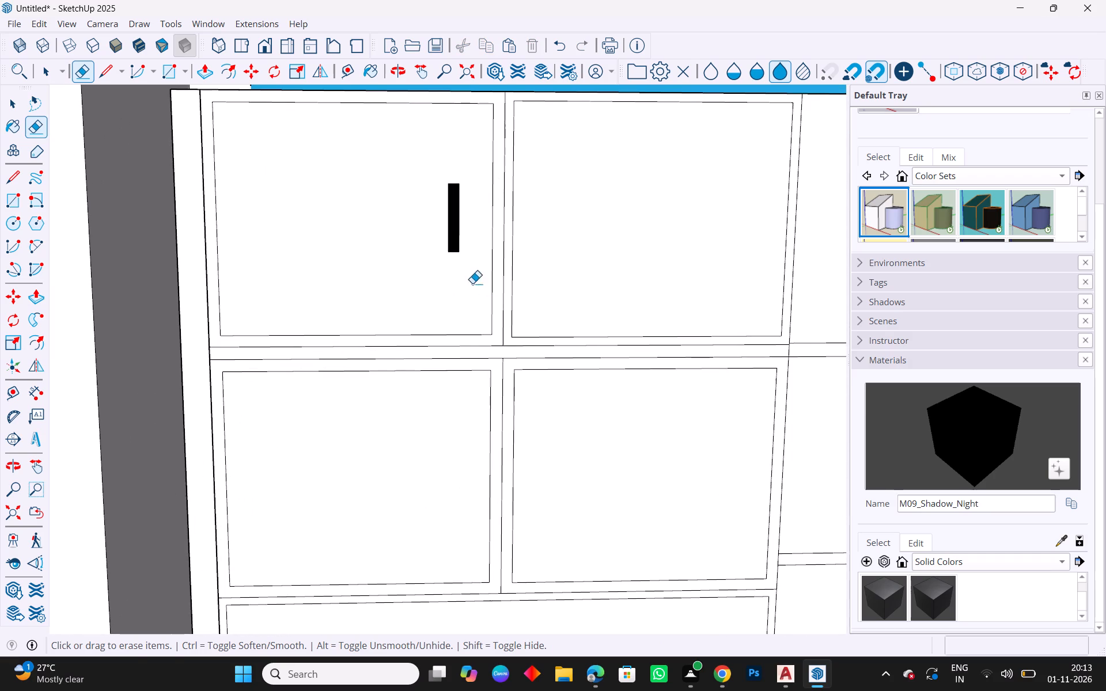
Copy the black upper handle and paste it directly below, onto the middle-row panel nearest the end wall.
key(space)
click(455, 233)
key(ctrl+c)
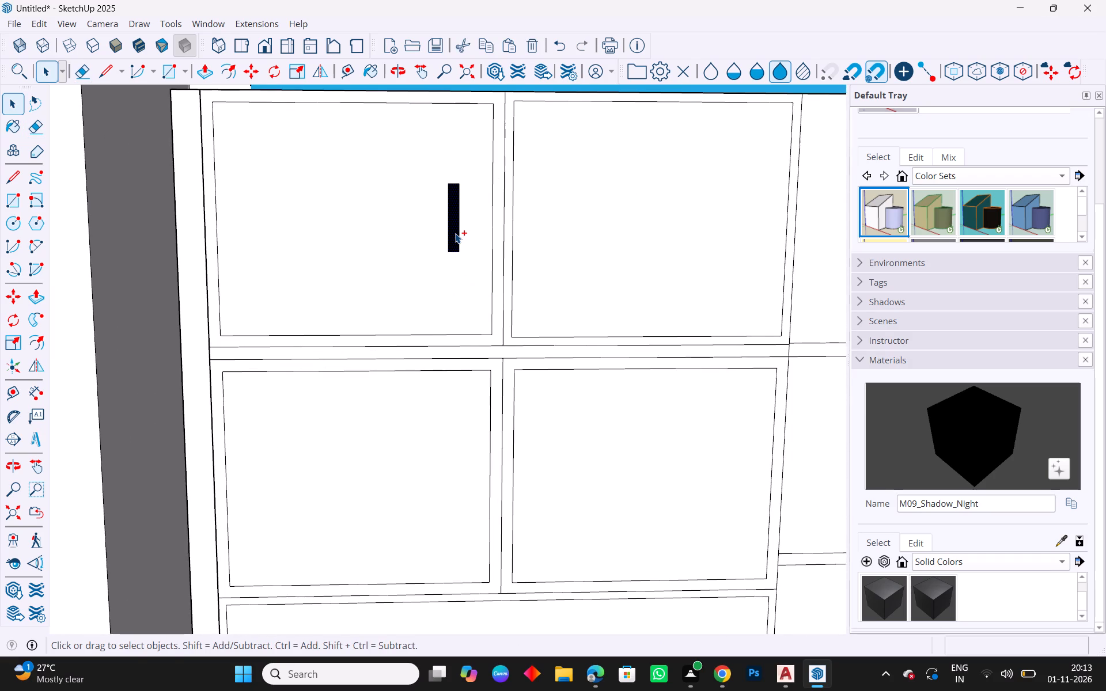
key(ctrl+v)
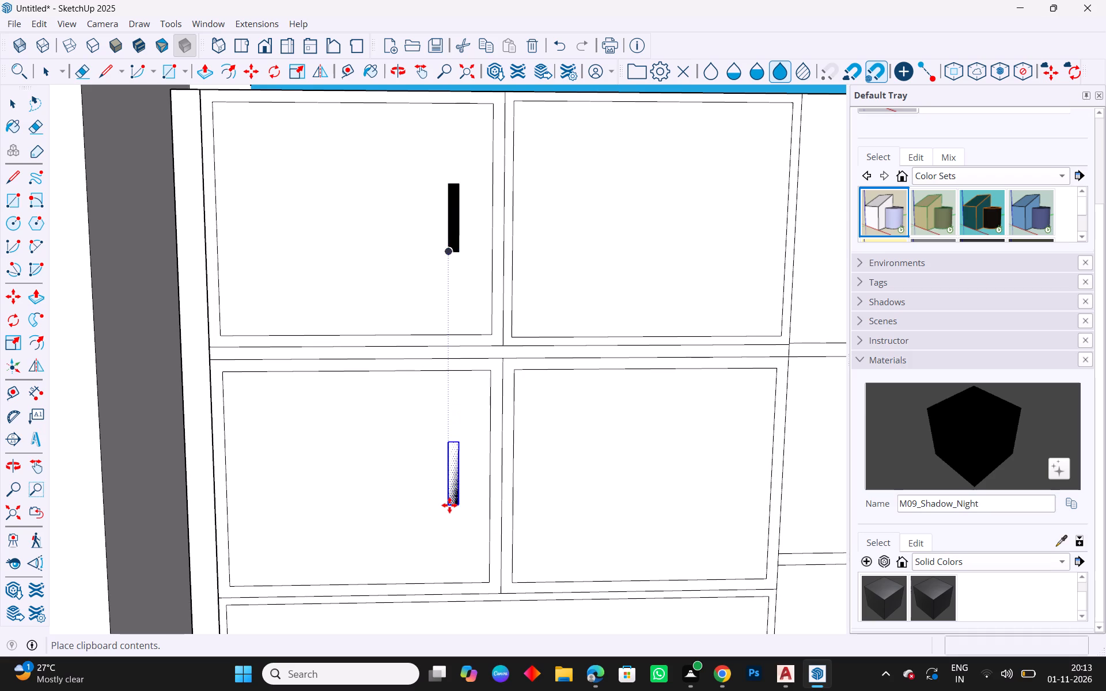
click(449, 505)
Copy the middle-row handle horizontally about 0.122 m across the divider onto the adjacent middle-row panel.
click(449, 507)
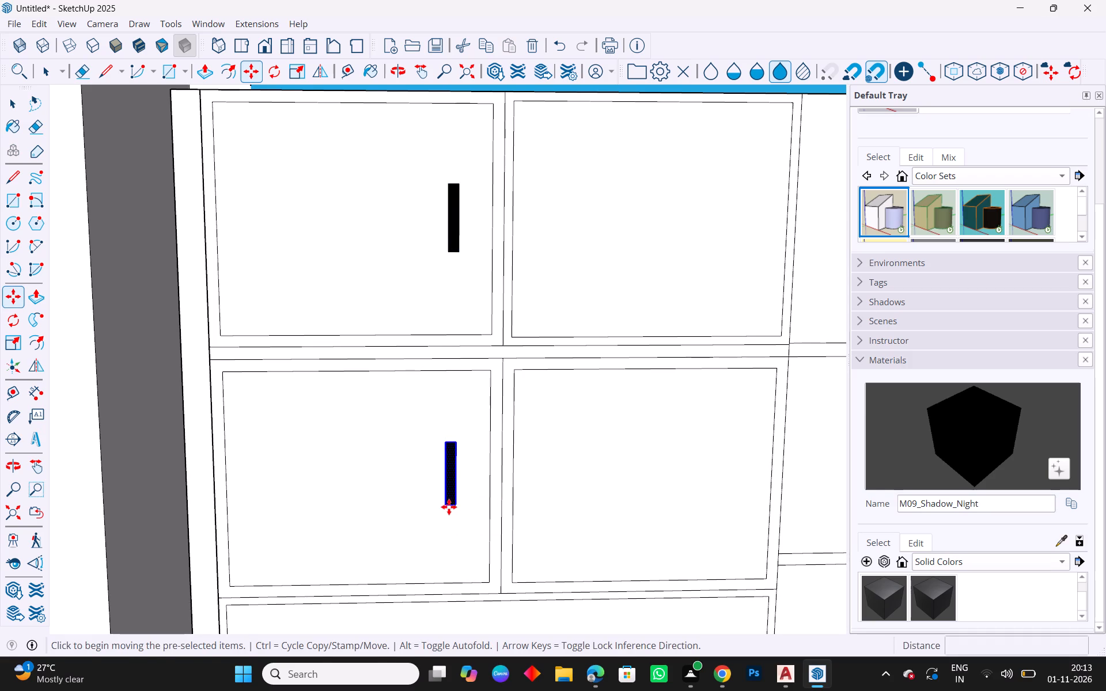
click(531, 506)
click(449, 254)
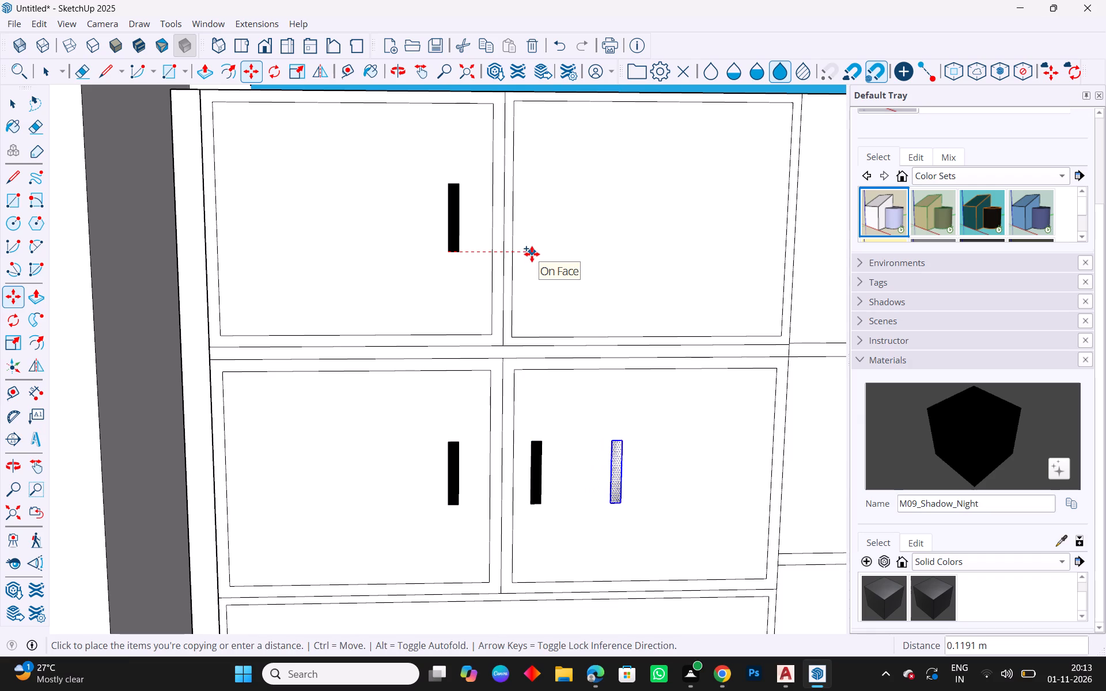
key(Escape)
Move the copied handle on the adjacent middle-row panel about 0.010 m away from the divider.
scroll(546, 526, up, 4)
middle_drag(579, 494, 524, 412)
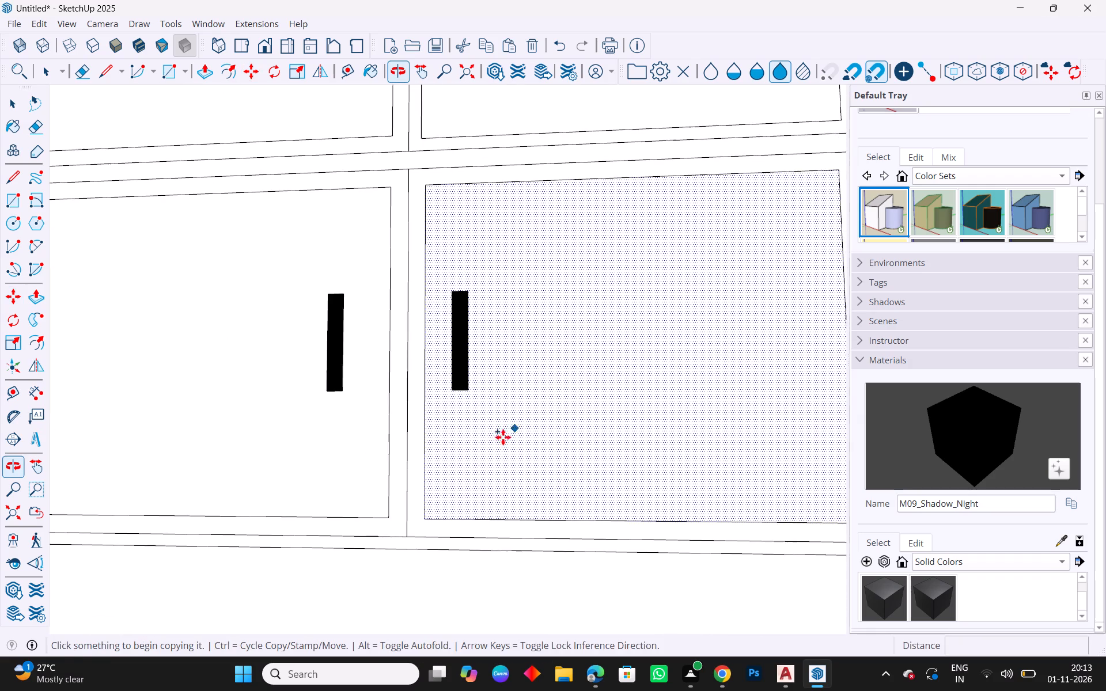
key(Escape)
key(space)
scroll(445, 412, up, 3)
click(460, 368)
key(m)
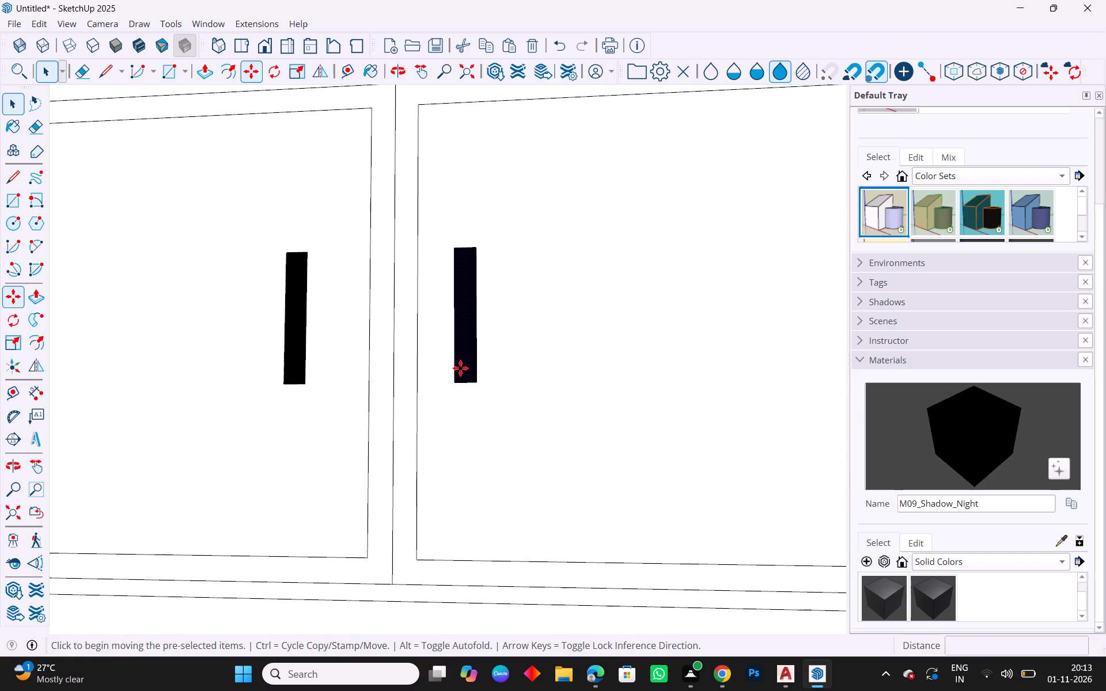
click(453, 385)
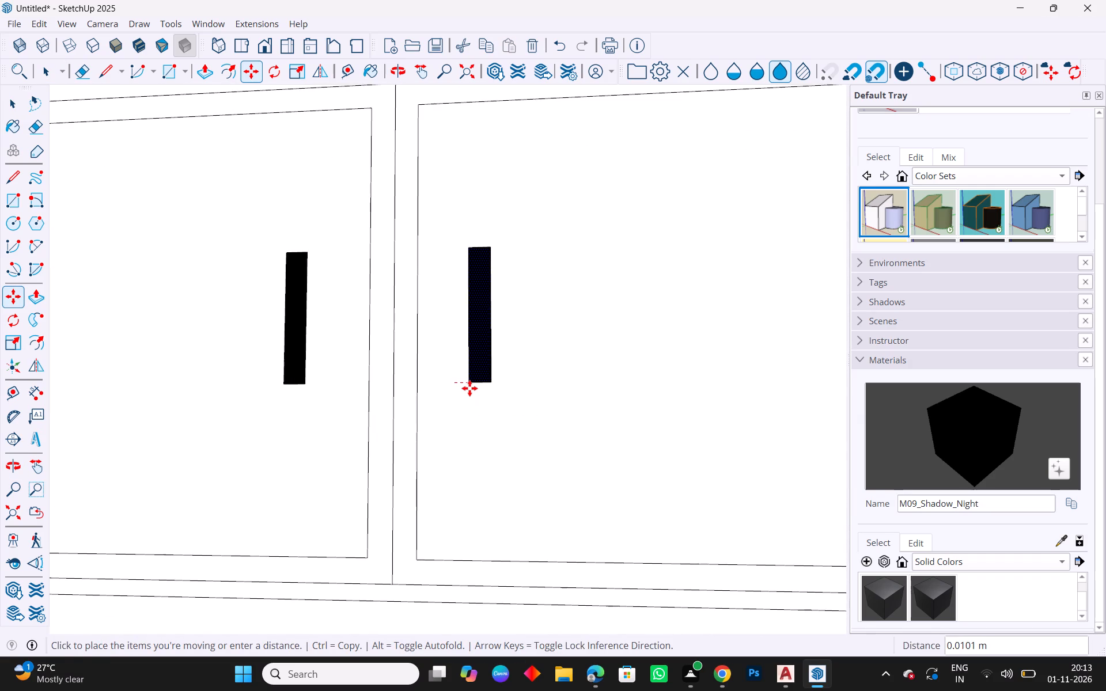
click(469, 388)
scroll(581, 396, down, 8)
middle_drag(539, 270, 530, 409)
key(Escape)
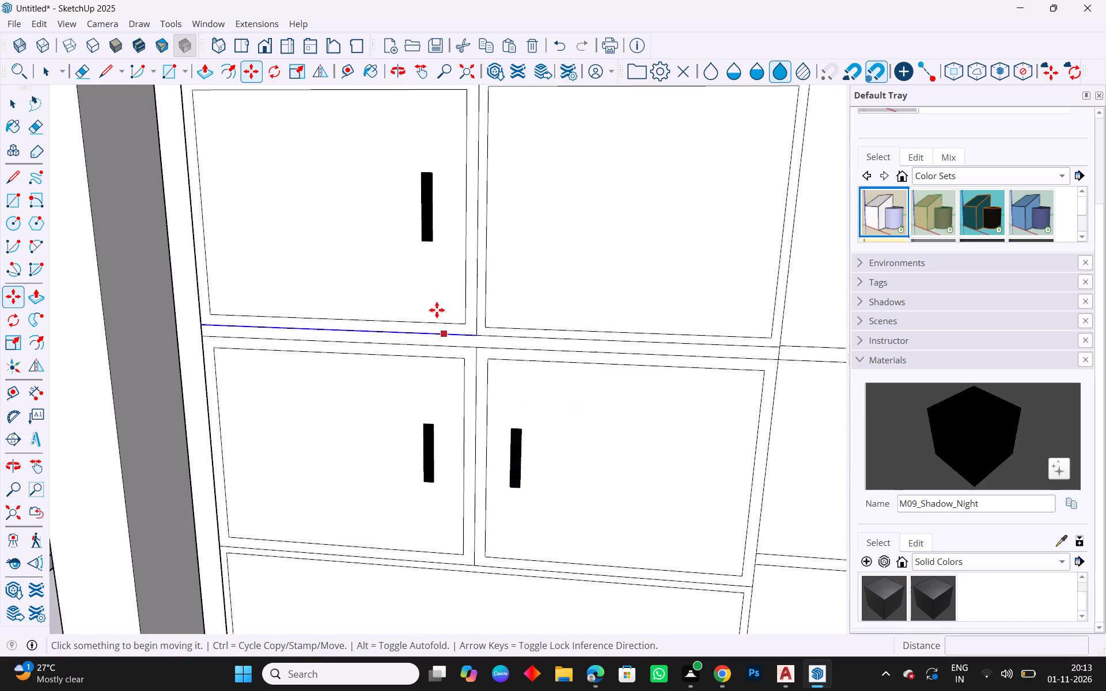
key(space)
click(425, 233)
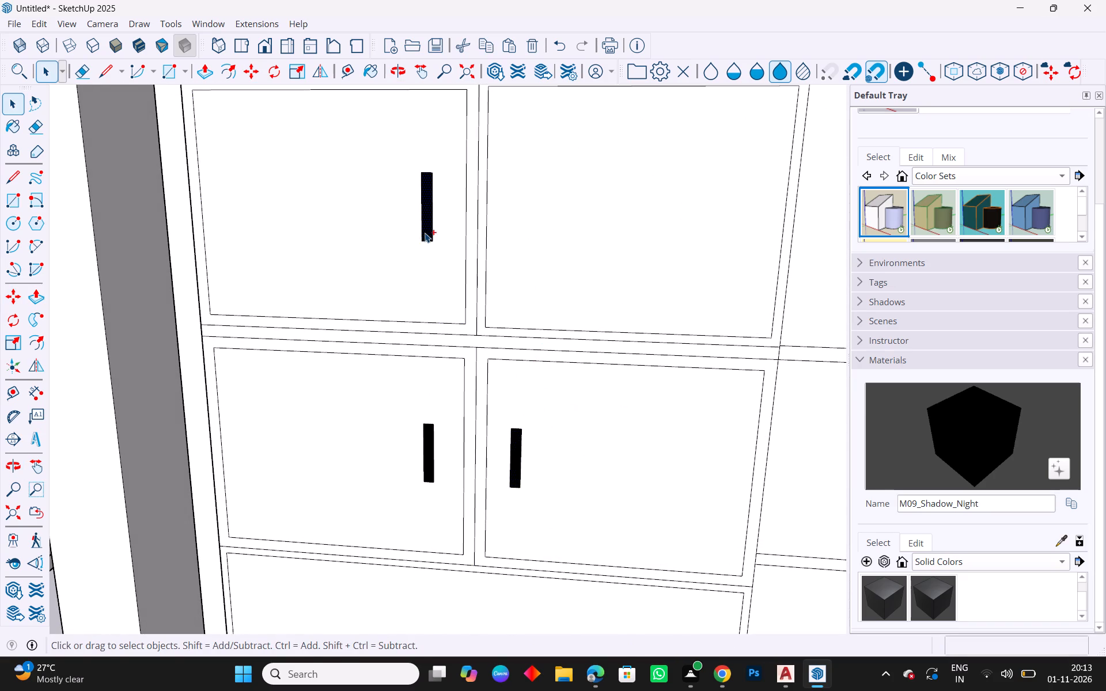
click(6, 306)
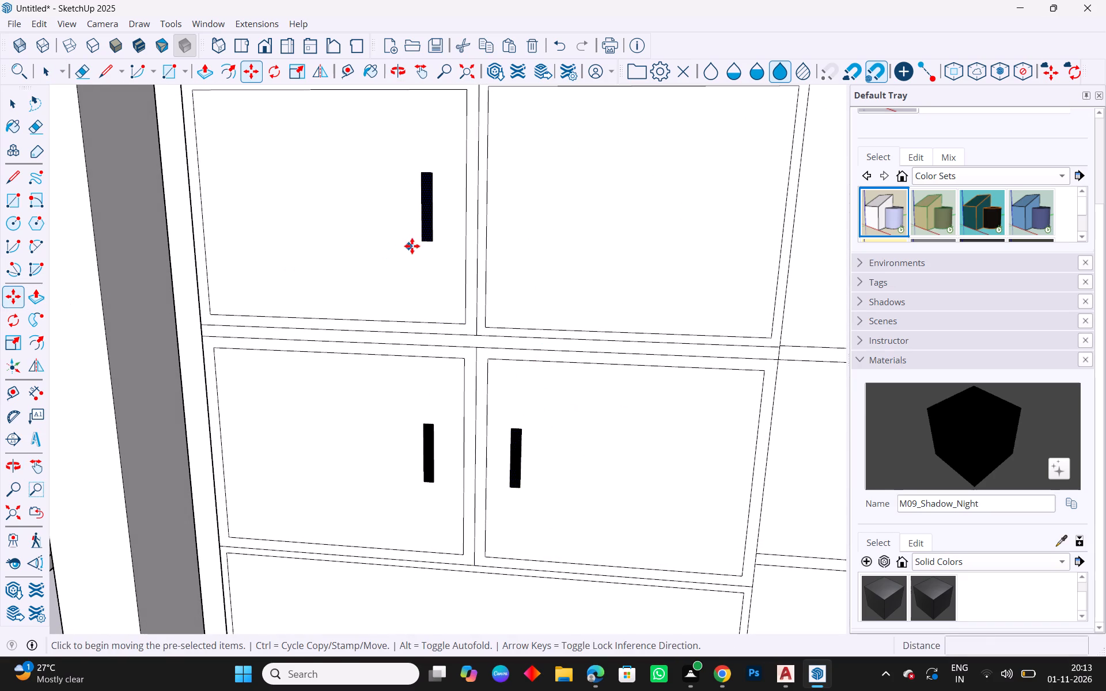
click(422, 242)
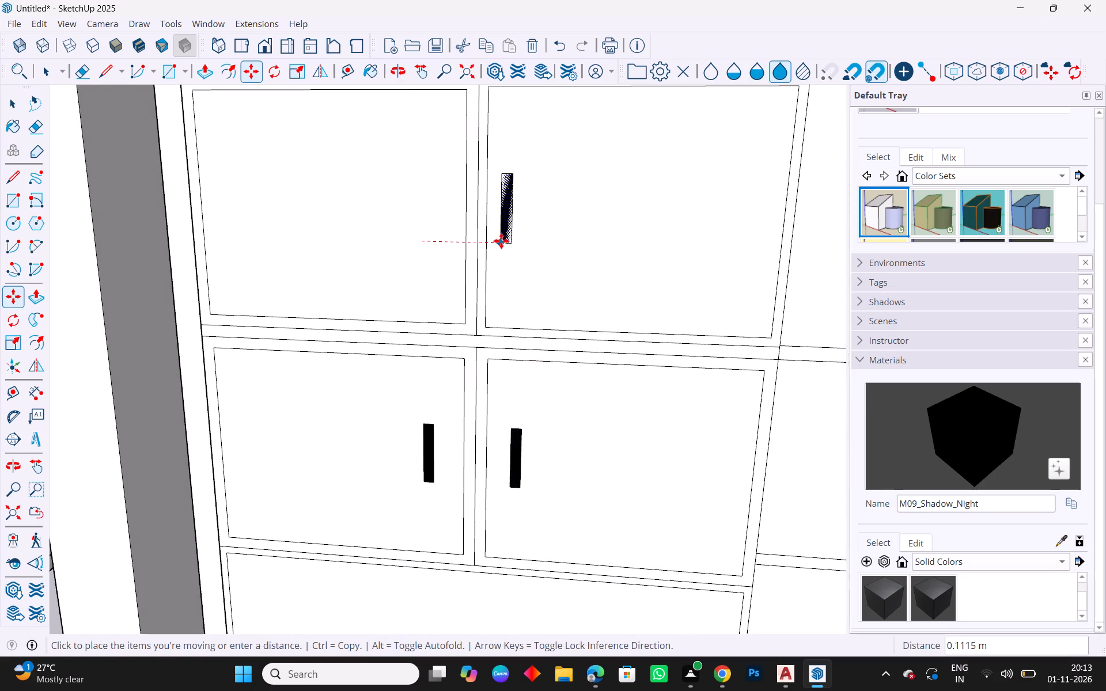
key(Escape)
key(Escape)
Copy the handle beyond the middle-row divider and paste it onto the upper panel directly above, level with the existing upper handle.
scroll(565, 265, down, 5)
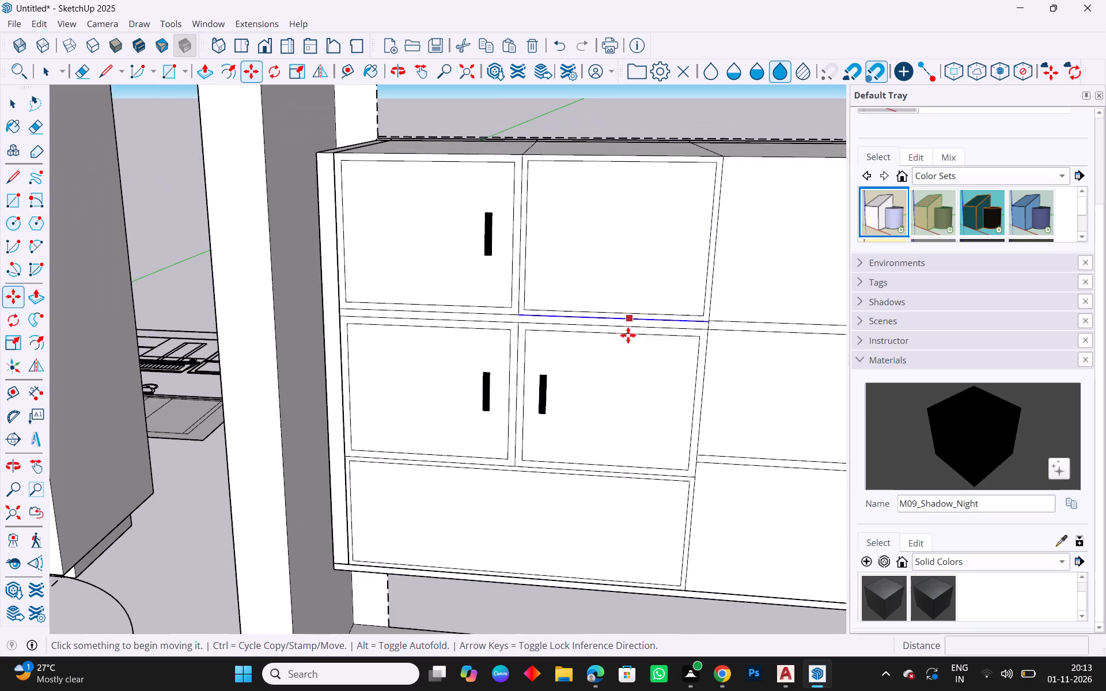
scroll(445, 297, down, 4)
middle_drag(579, 388, 643, 405)
key(Escape)
scroll(531, 441, up, 5)
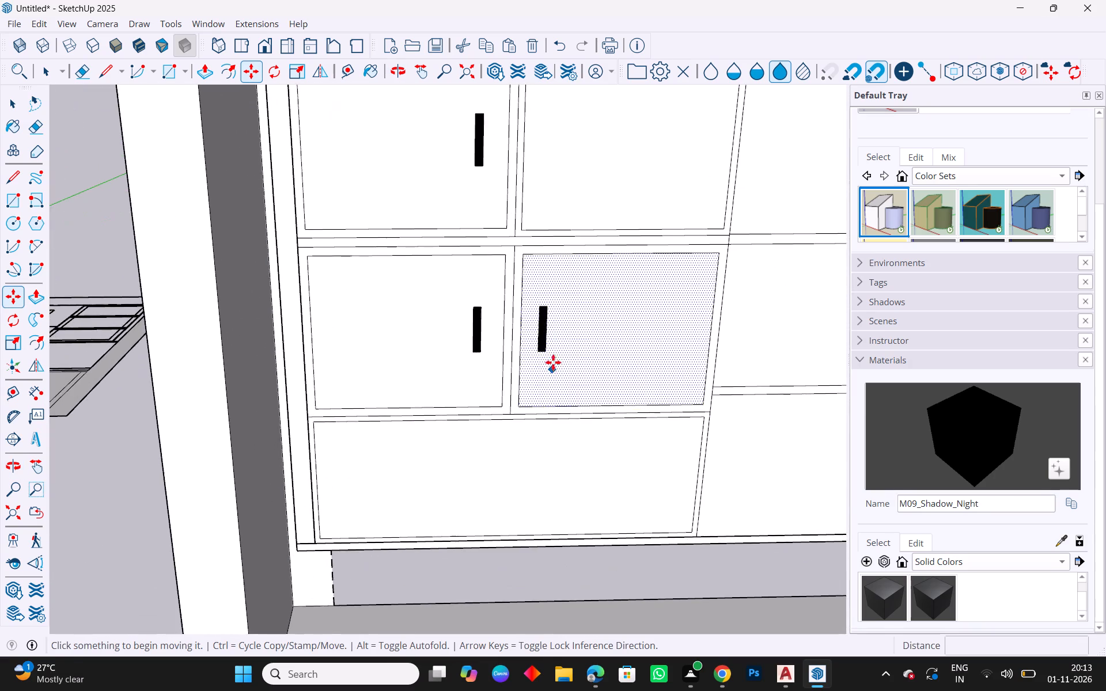
key(Escape)
scroll(557, 324, up, 6)
key(Escape)
key(space)
click(531, 373)
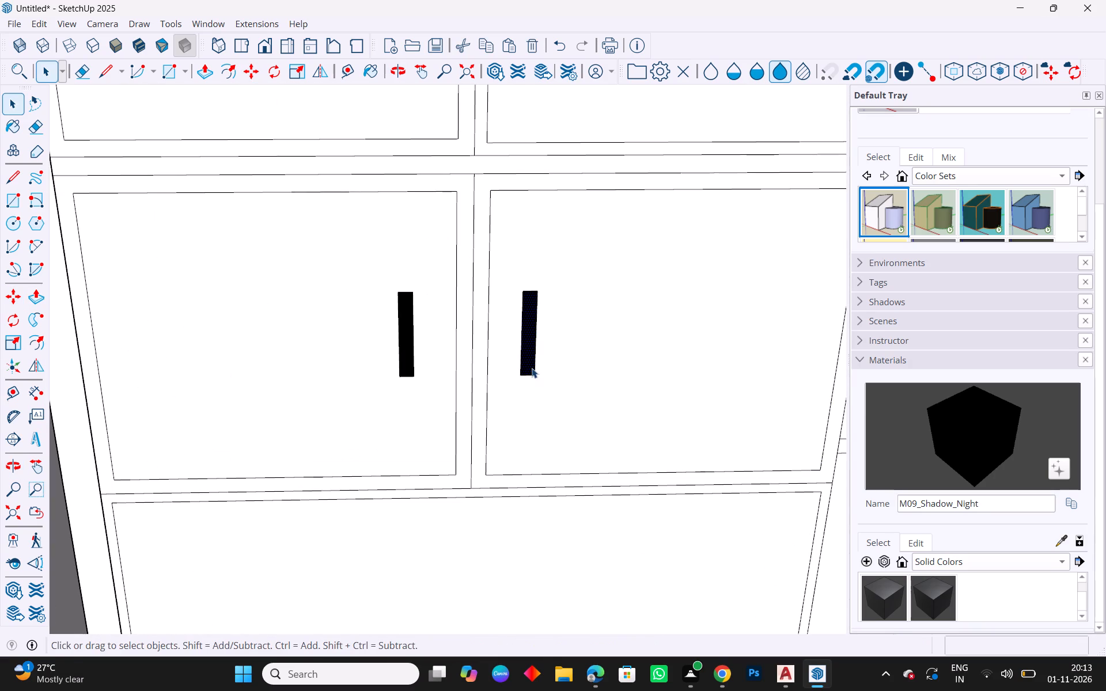
key(ctrl+c)
scroll(492, 427, down, 5)
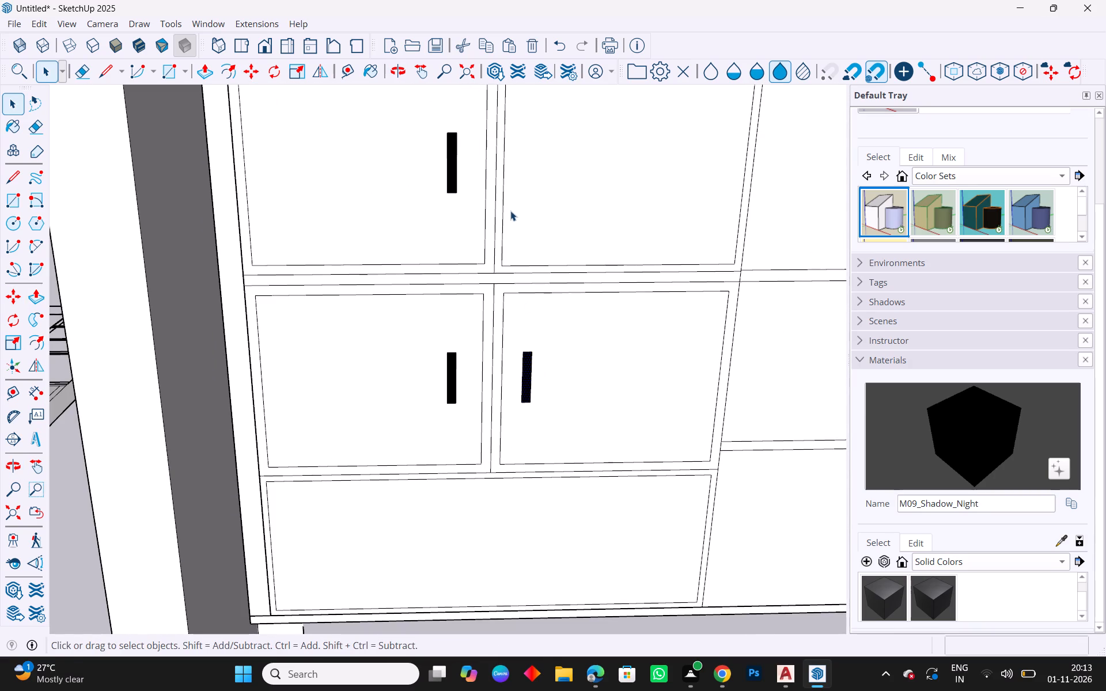
key(ctrl+v)
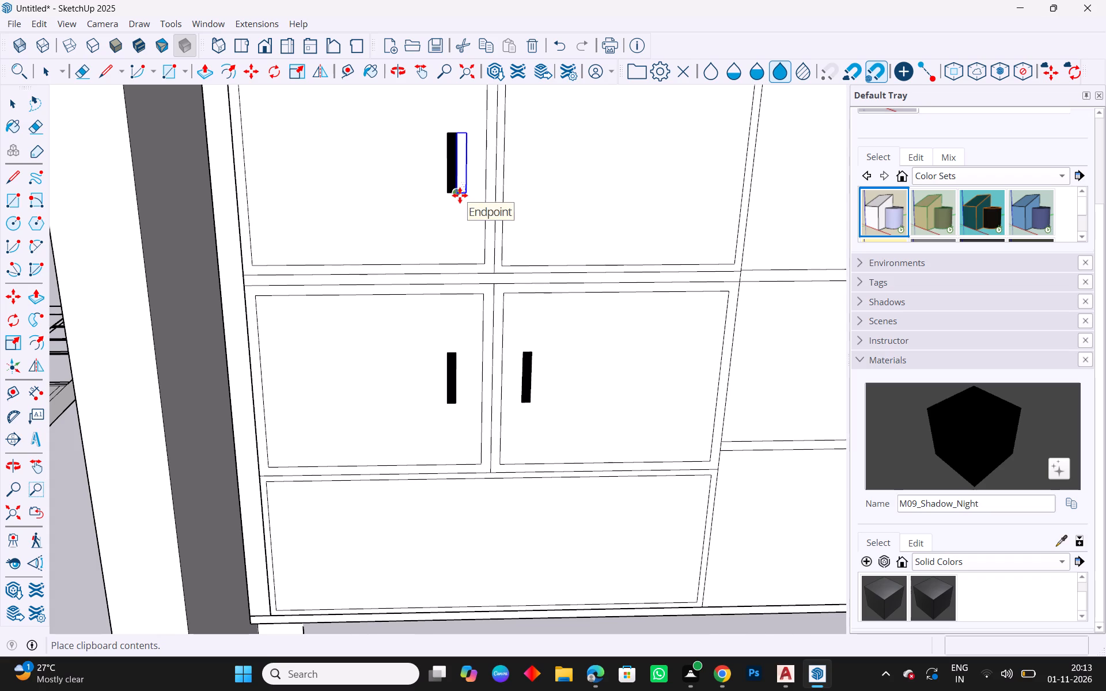
click(521, 192)
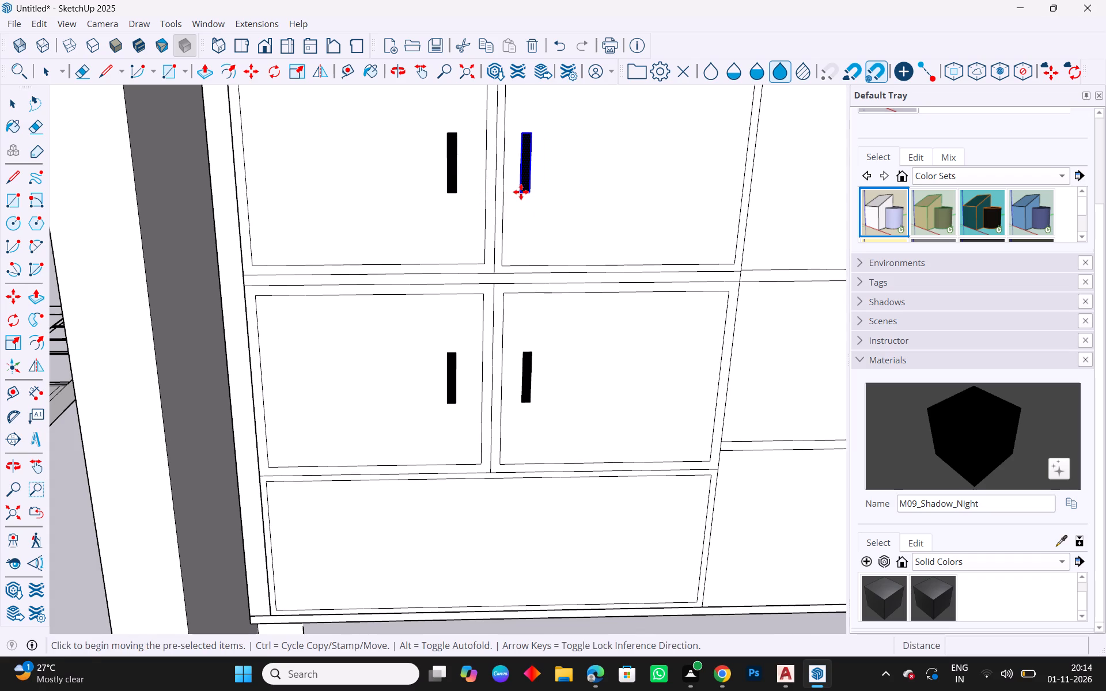
key(Escape)
Move the upper handle nearest the end wall about 0.014 m toward the divider.
key(space)
scroll(448, 191, up, 3)
click(449, 189)
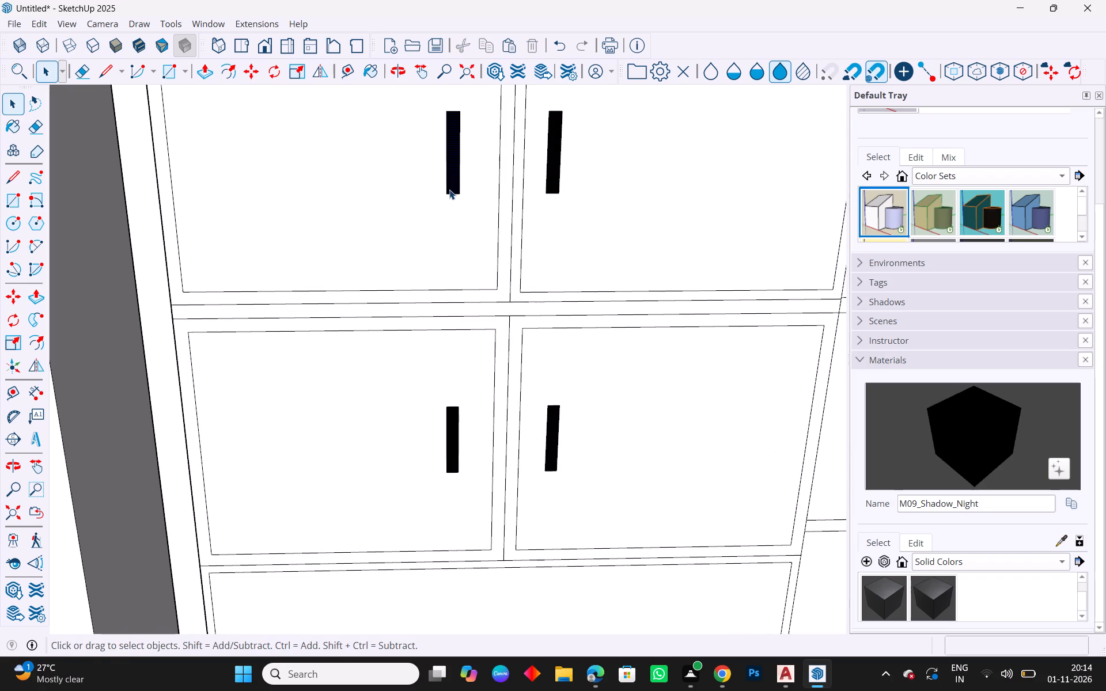
key(m)
click(445, 193)
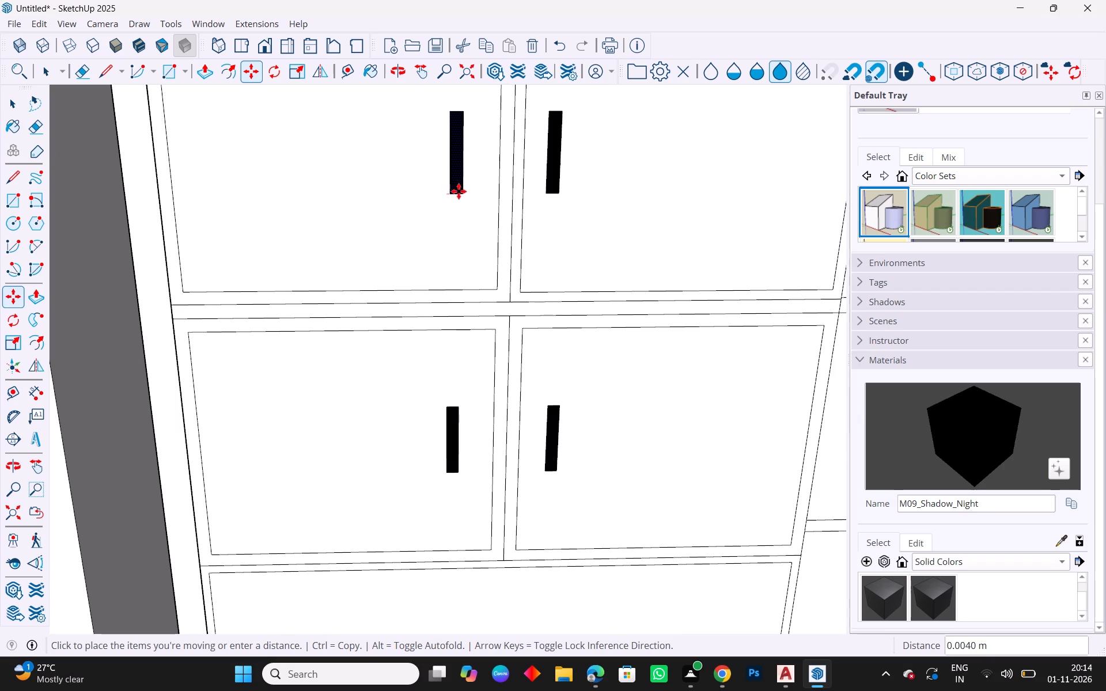
click(459, 194)
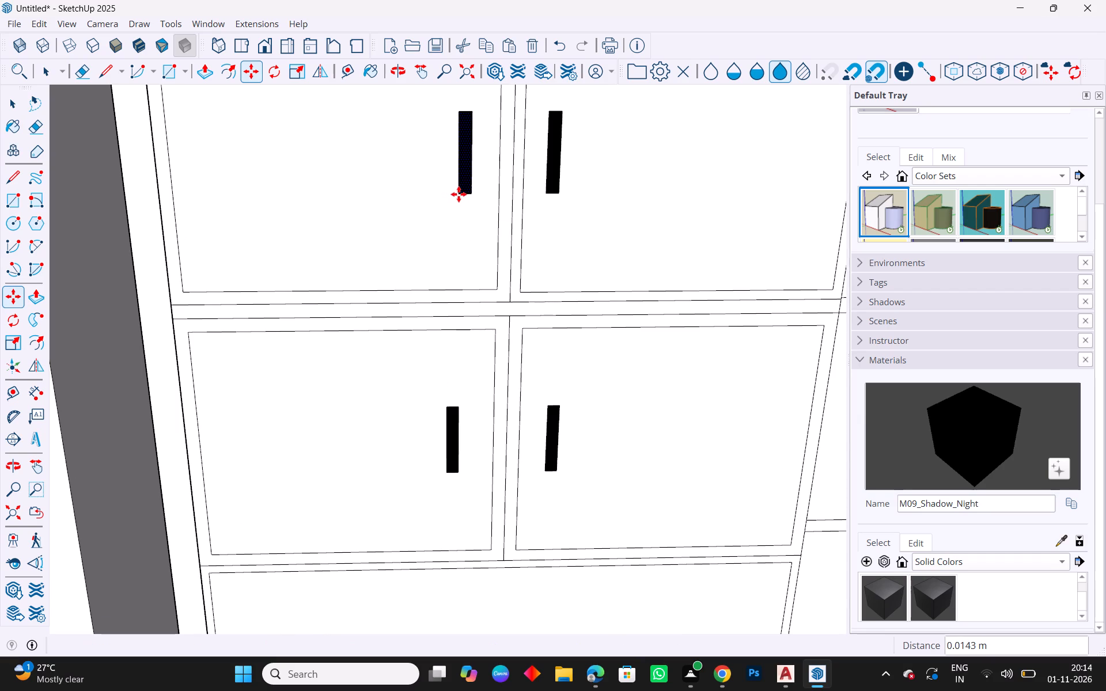
Move the middle-row handle nearest the end wall slightly toward the divider, in line with the upper handle.
middle_drag(474, 460, 482, 393)
scroll(458, 467, up, 3)
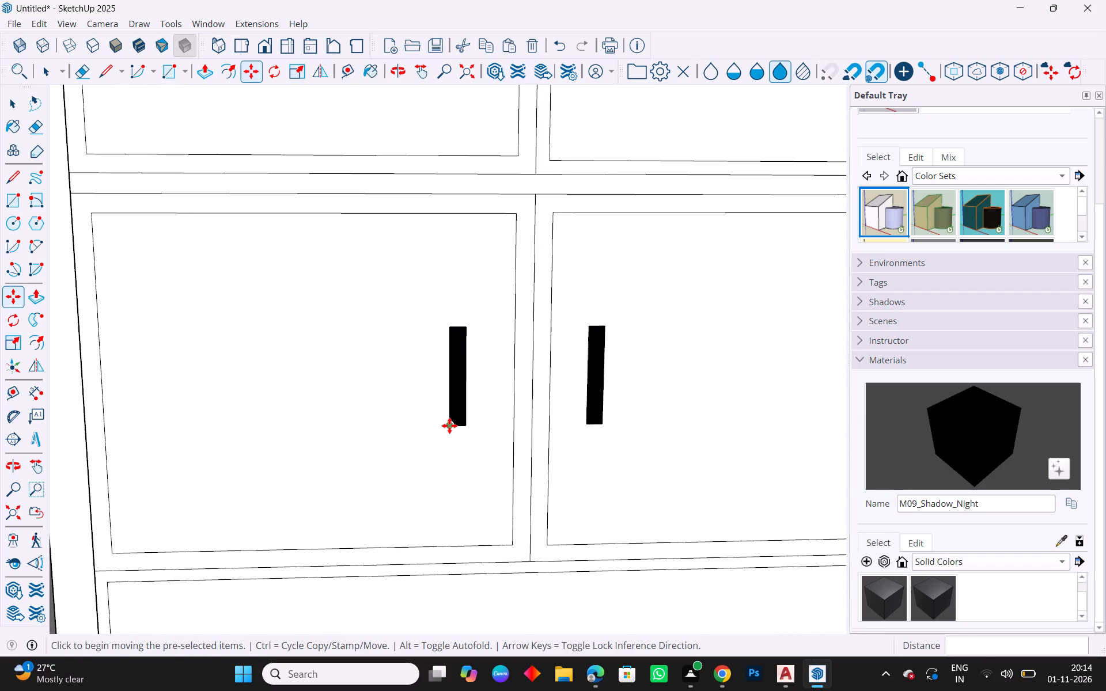
click(449, 426)
key(Escape)
key(space)
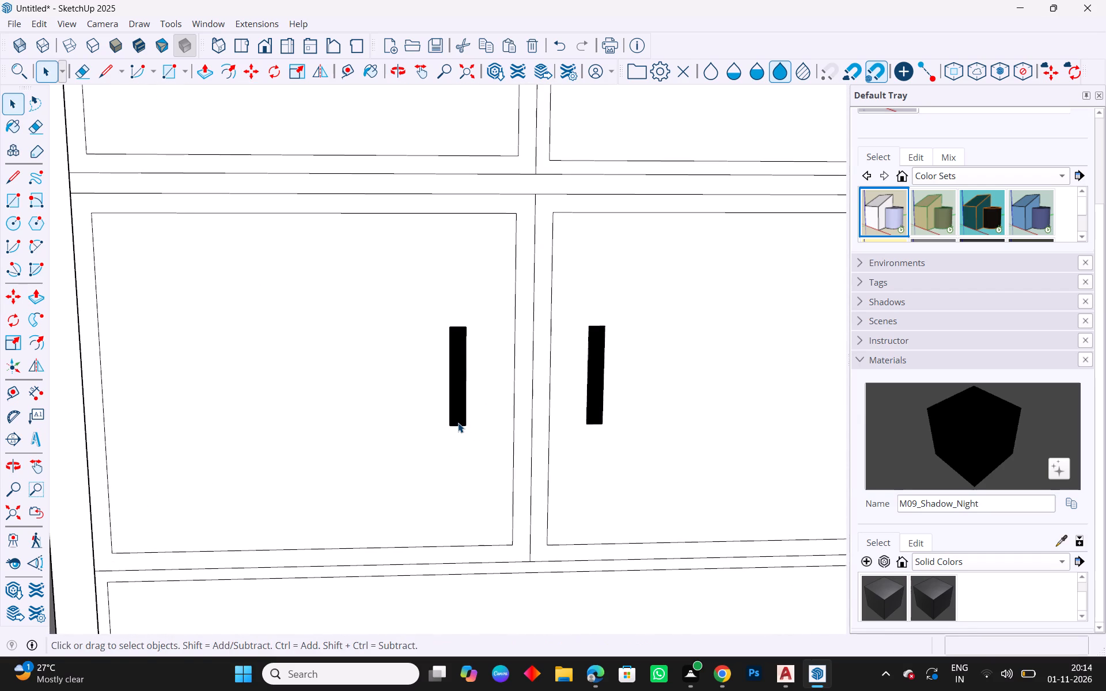
click(458, 423)
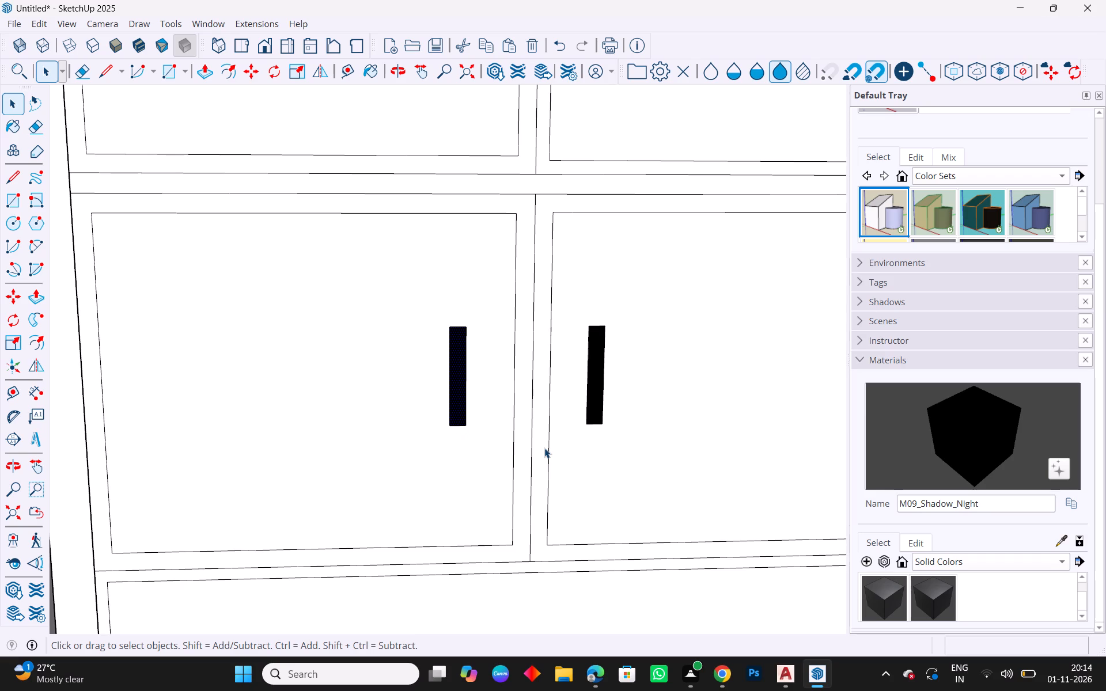
click(13, 305)
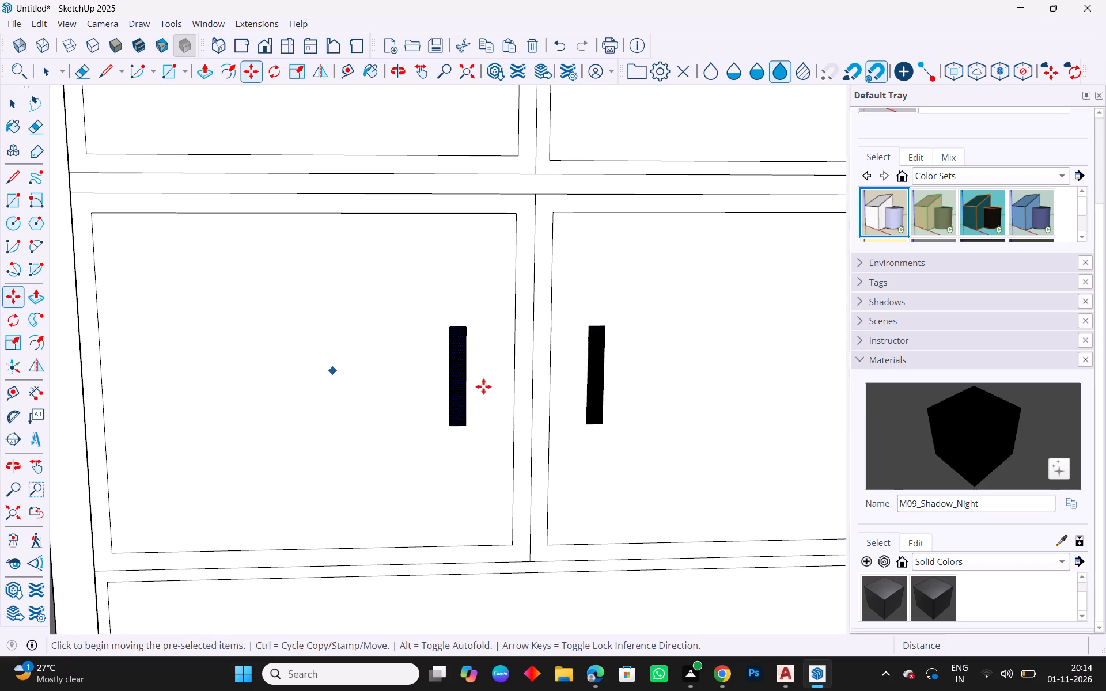
scroll(487, 432, up, 1)
click(442, 430)
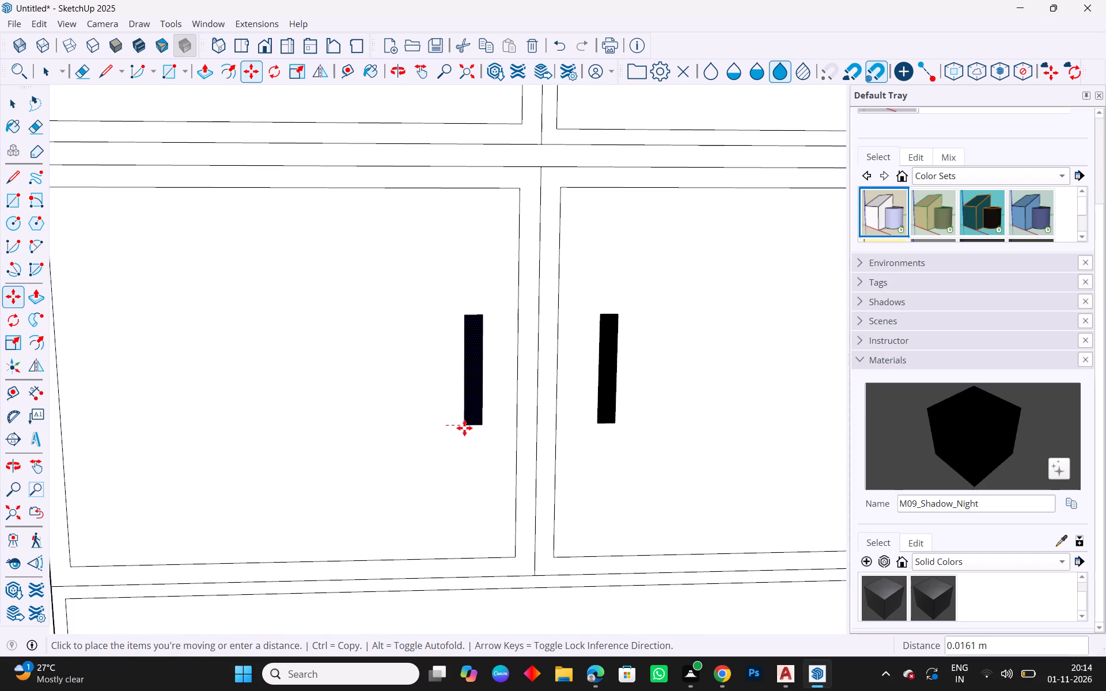
click(460, 427)
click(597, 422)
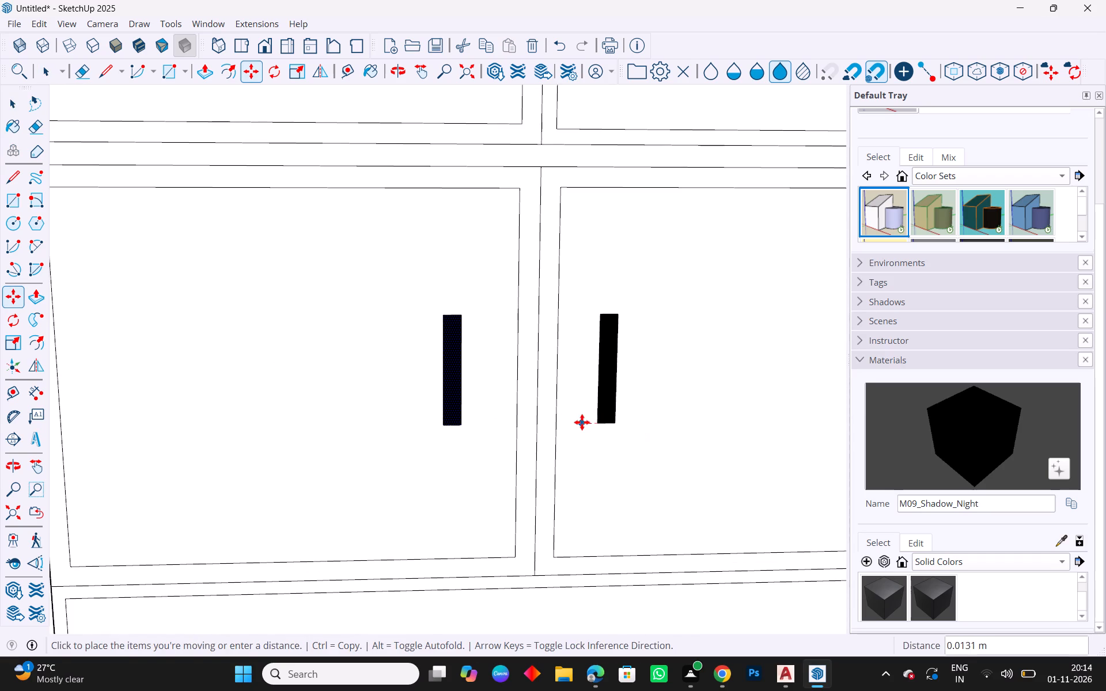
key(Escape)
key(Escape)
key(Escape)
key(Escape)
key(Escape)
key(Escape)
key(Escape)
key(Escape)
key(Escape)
Move the middle-row handle beyond the divider about 0.012 m back toward the divider.
scroll(412, 354, down, 6)
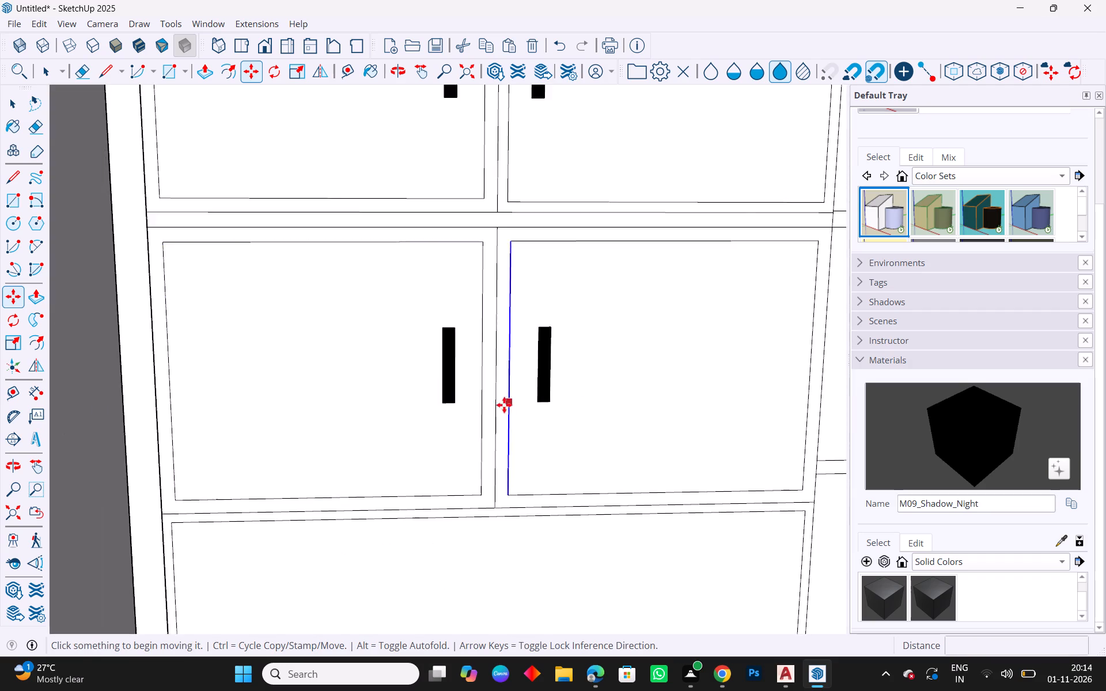
scroll(504, 405, down, 7)
key(Escape)
middle_drag(620, 441, 586, 452)
key(Escape)
key(space)
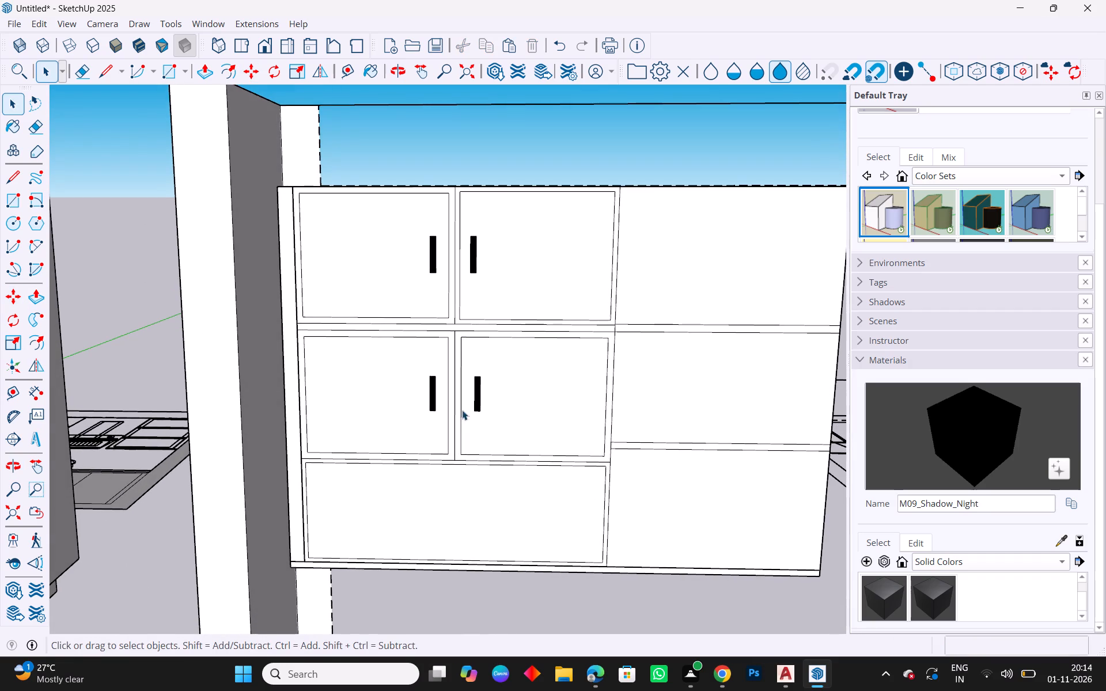
scroll(461, 410, up, 9)
click(488, 398)
scroll(488, 440, up, 4)
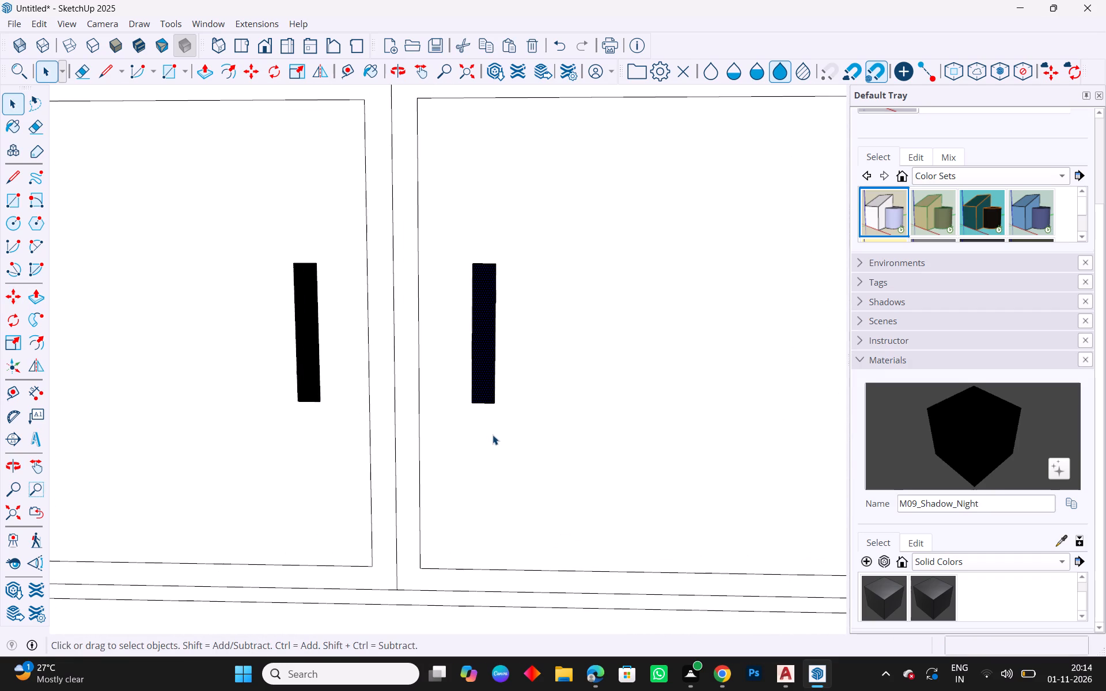
key(m)
click(474, 405)
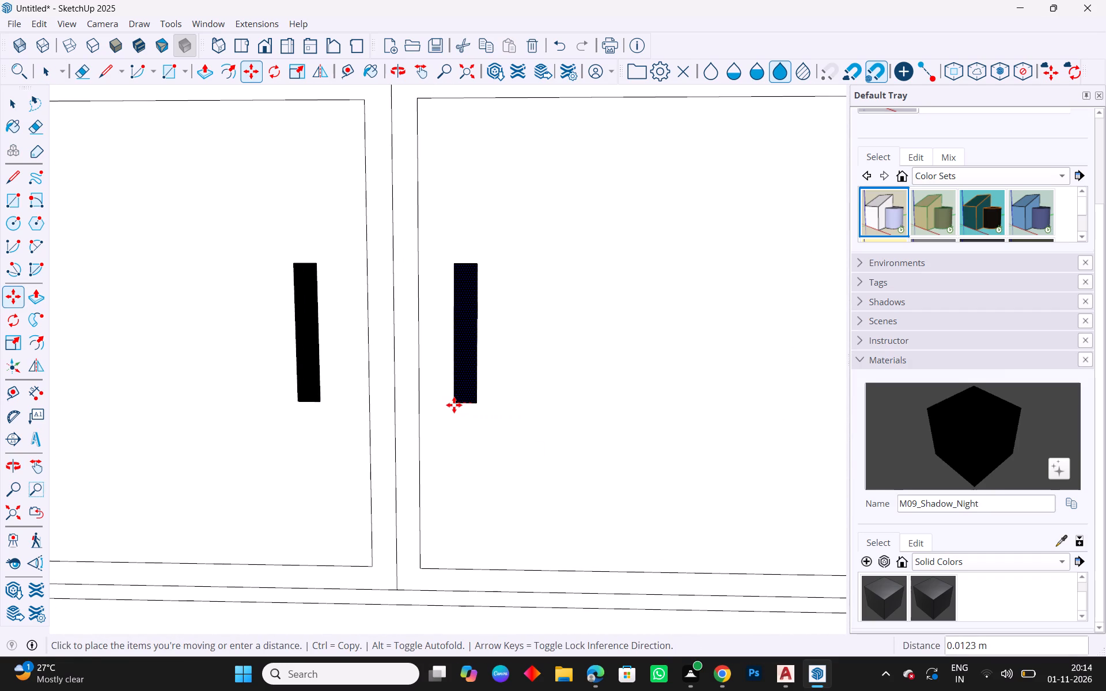
click(453, 405)
key(Escape)
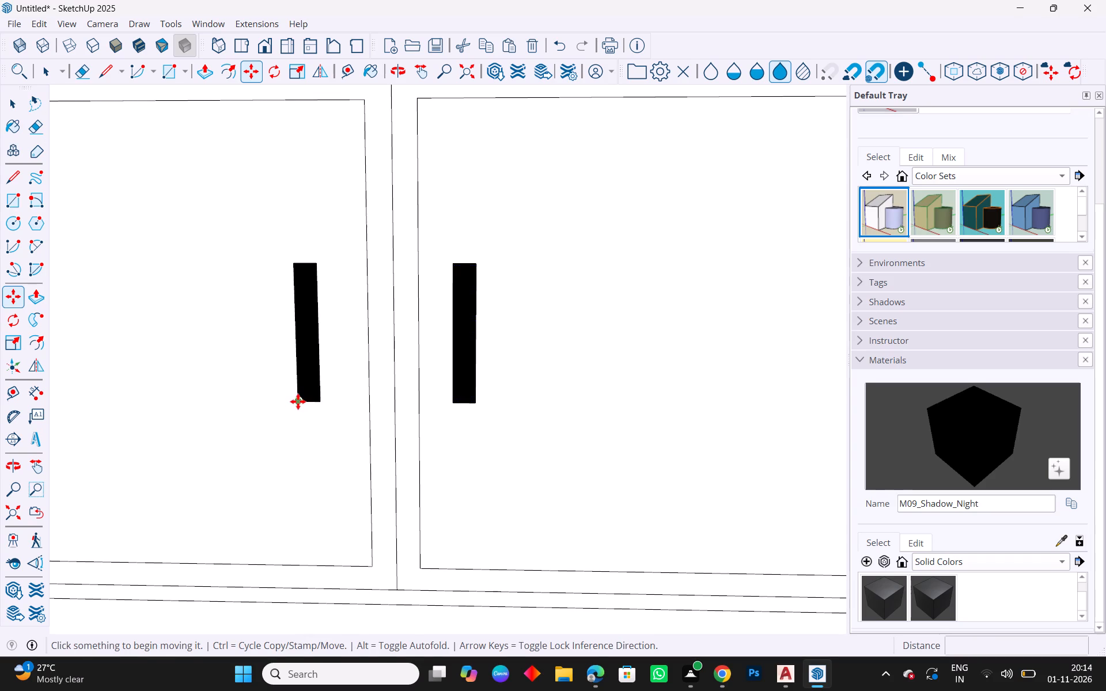
Move the middle-row handle nearest the end wall about 0.004 m toward the divider.
click(298, 401)
key(Escape)
key(Escape)
key(space)
click(308, 381)
key(n)
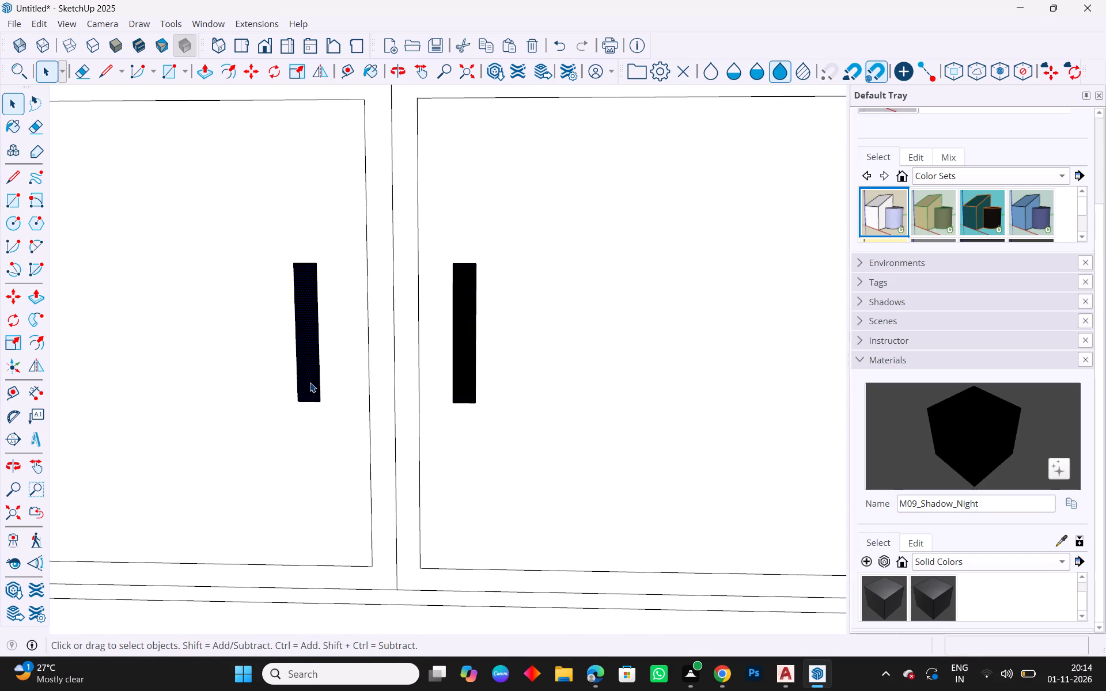
key(Escape)
key(m)
click(322, 402)
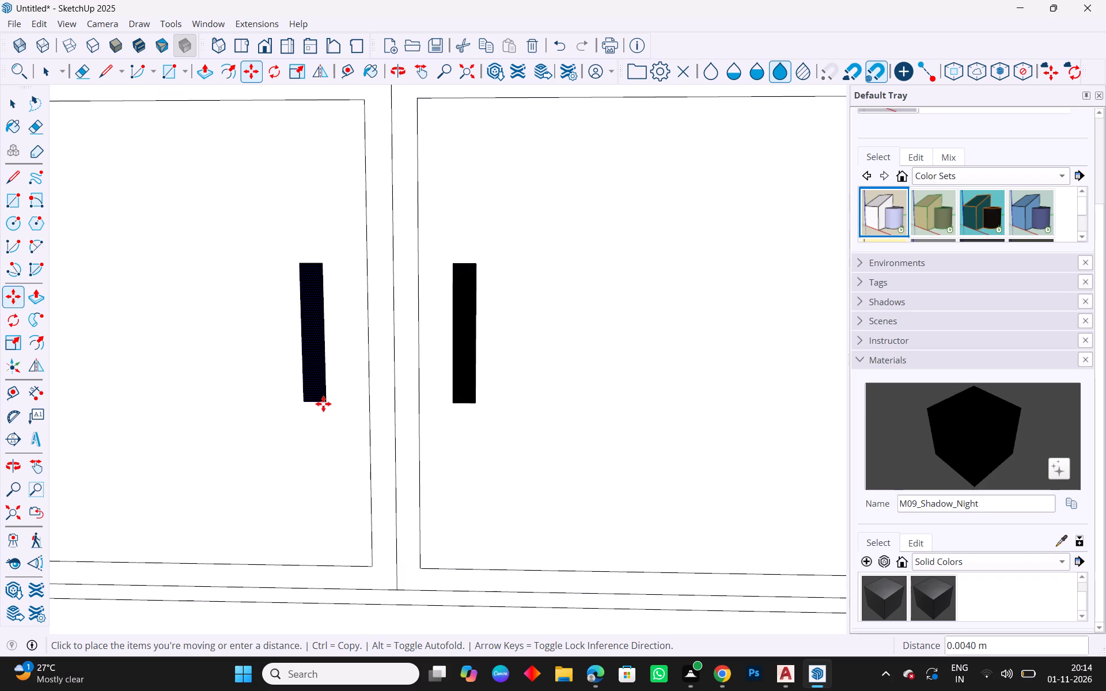
click(324, 404)
key(Escape)
Examine the handle alignment on the wide wall cabinet and the whole kitchen run from several angles.
scroll(426, 396, down, 17)
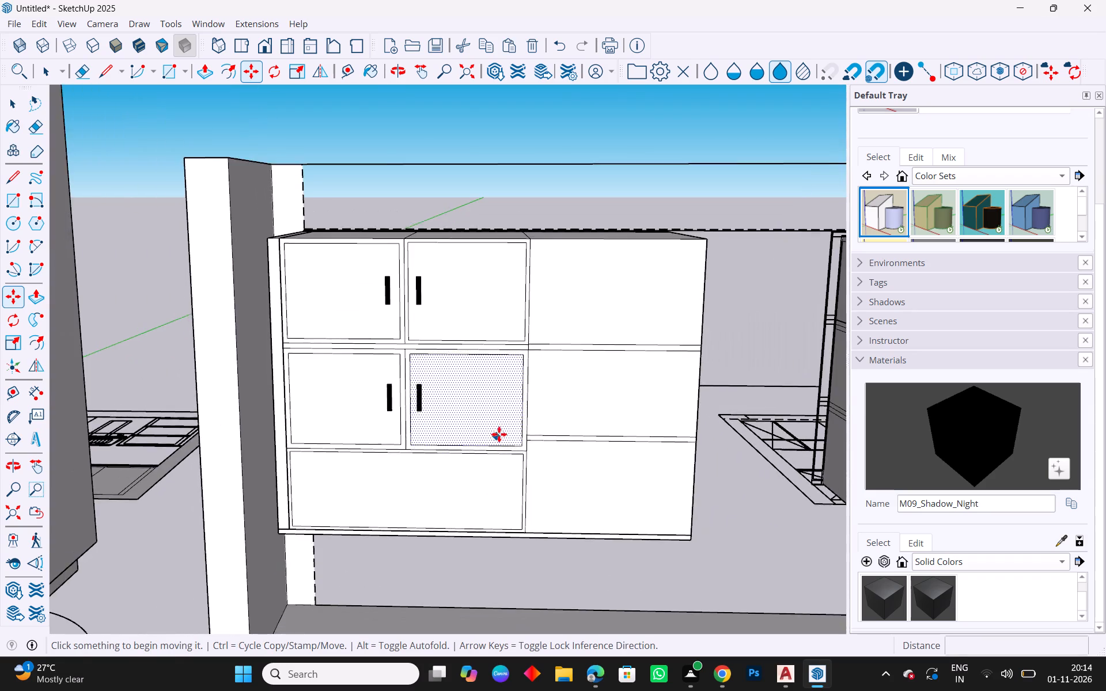
middle_drag(499, 434, 480, 469)
key(Escape)
scroll(410, 313, down, 3)
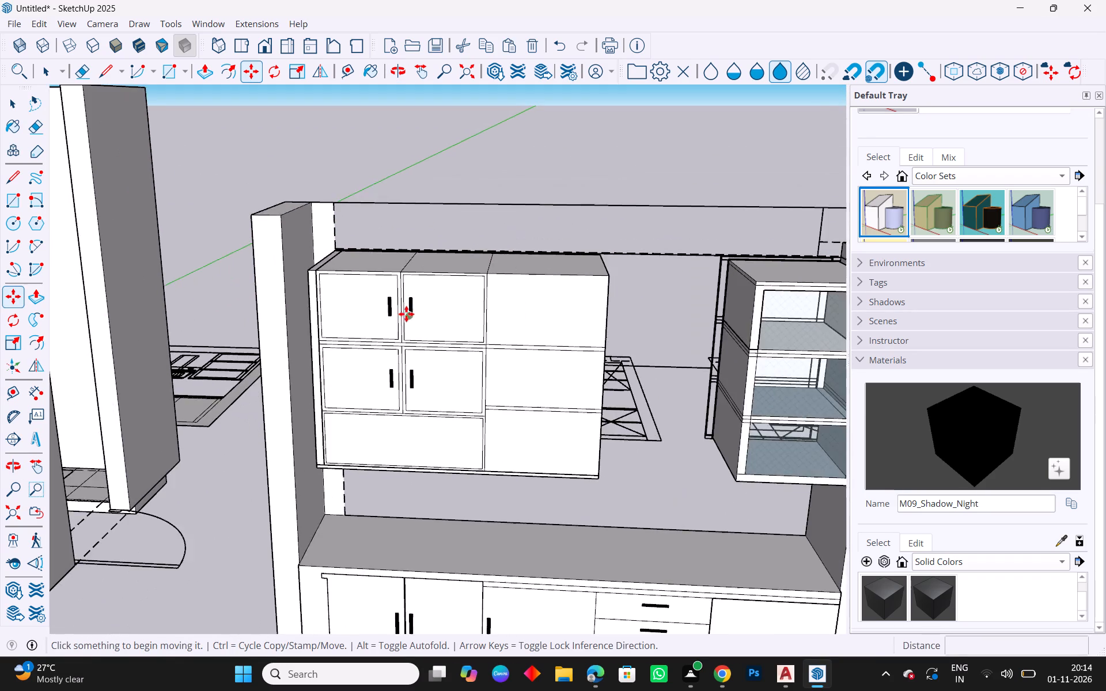
scroll(406, 314, down, 5)
middle_drag(552, 439, 561, 398)
key(Escape)
key(space)
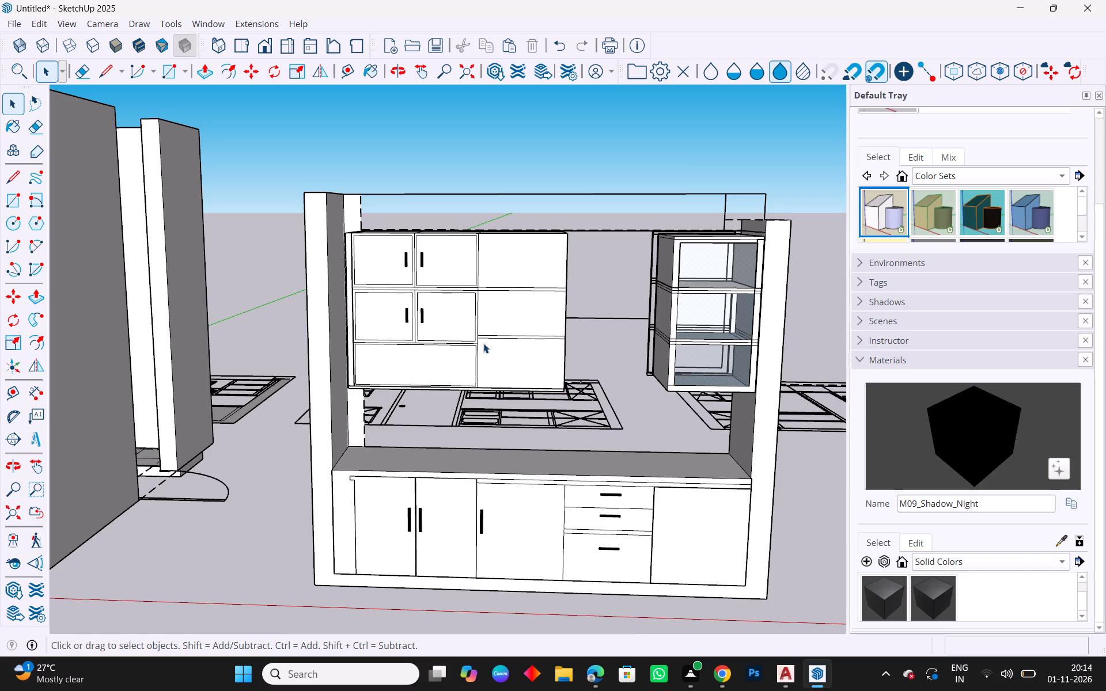
key(Escape)
scroll(603, 255, down, 7)
middle_drag(652, 328, 627, 339)
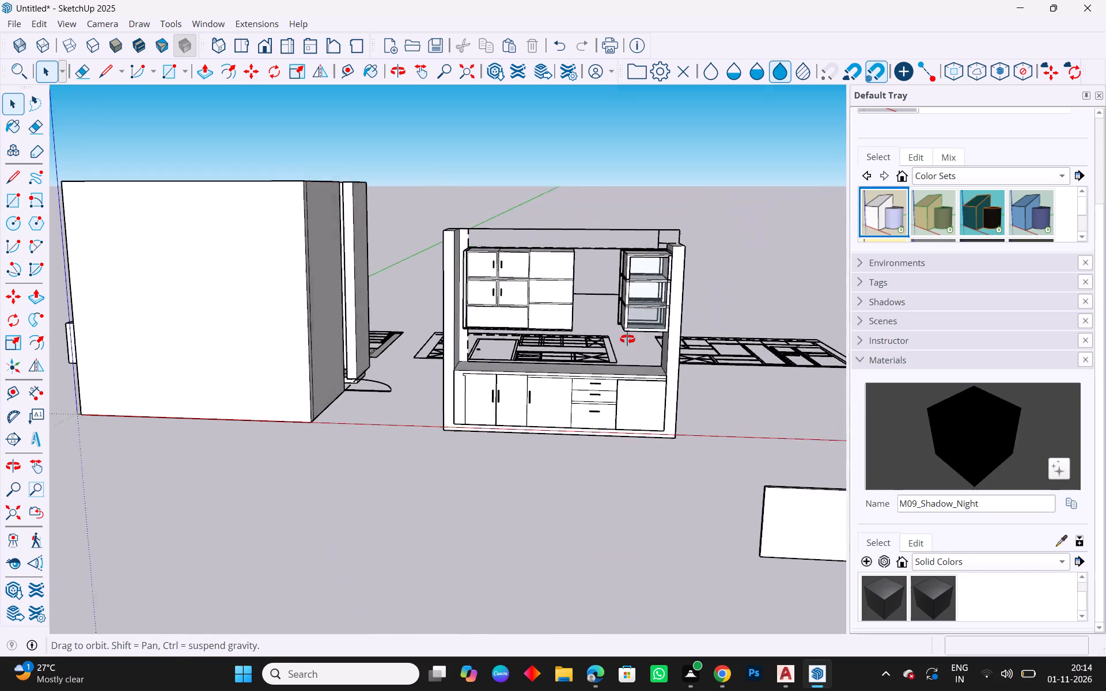
middle_drag(627, 339, 216, 397)
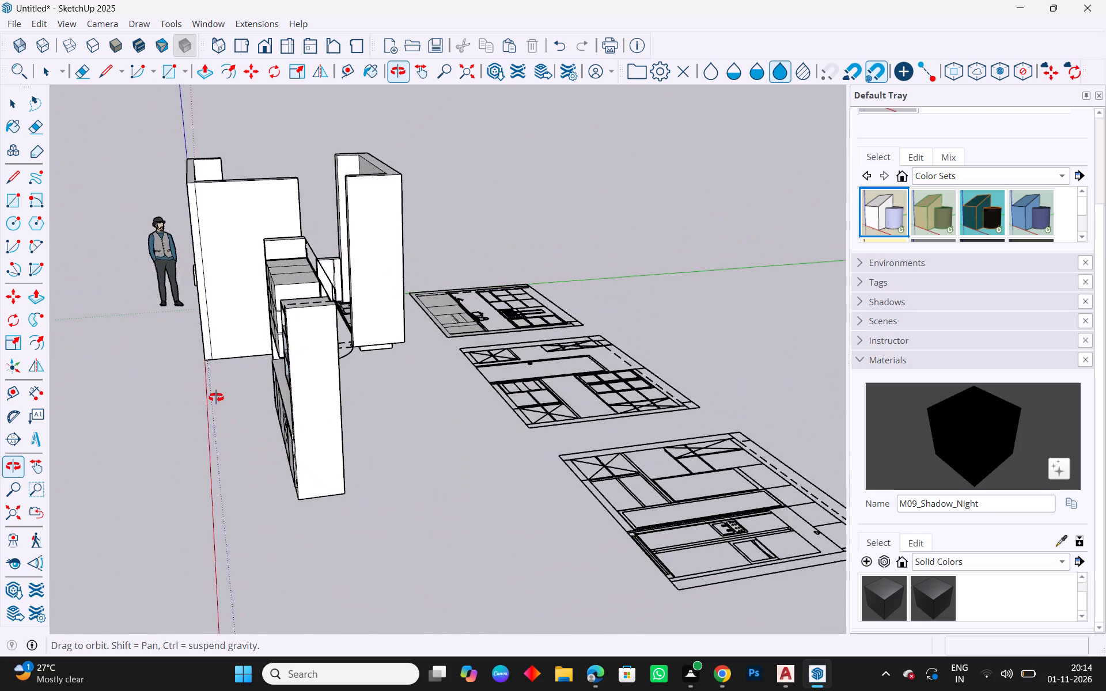
middle_drag(216, 397, 567, 302)
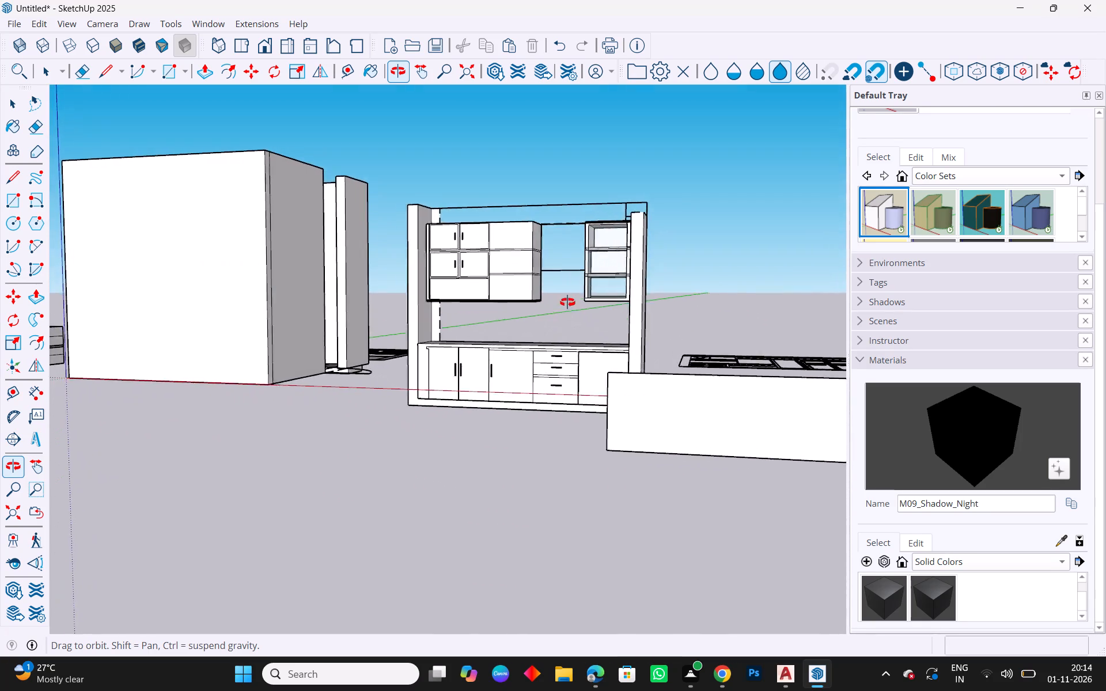
middle_drag(567, 302, 642, 360)
Explode the open-shelf wall cabinet's nested groups into loose geometry.
scroll(681, 253, up, 4)
scroll(651, 343, up, 14)
middle_drag(635, 316, 574, 310)
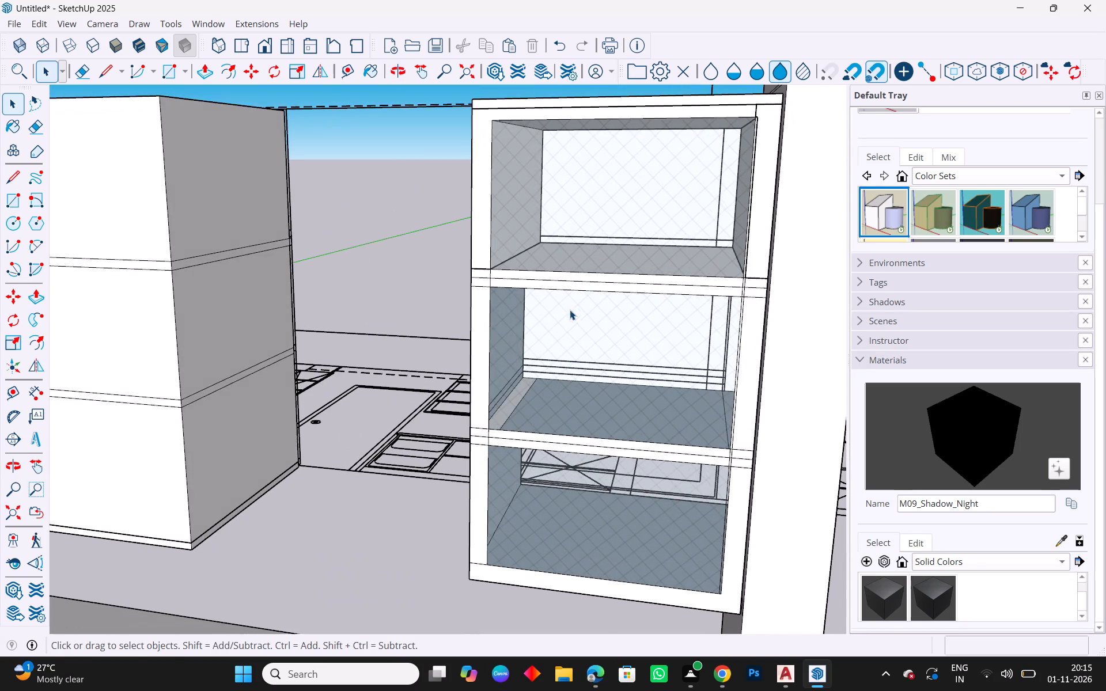
scroll(477, 274, up, 7)
click(502, 287)
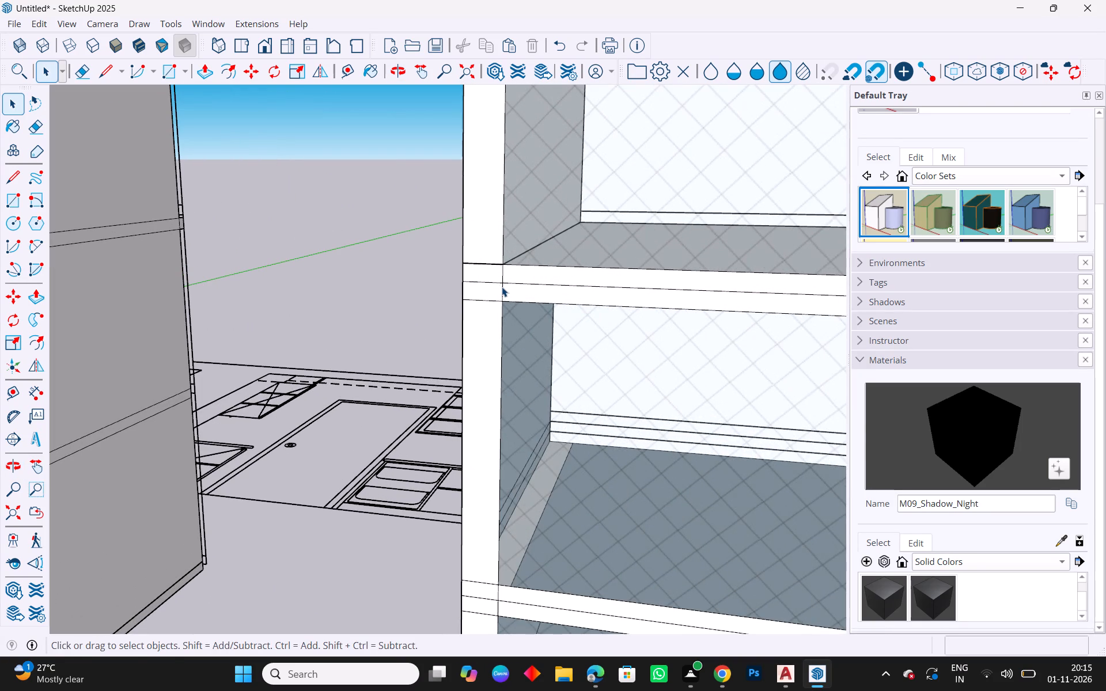
right_click(502, 287)
click(537, 382)
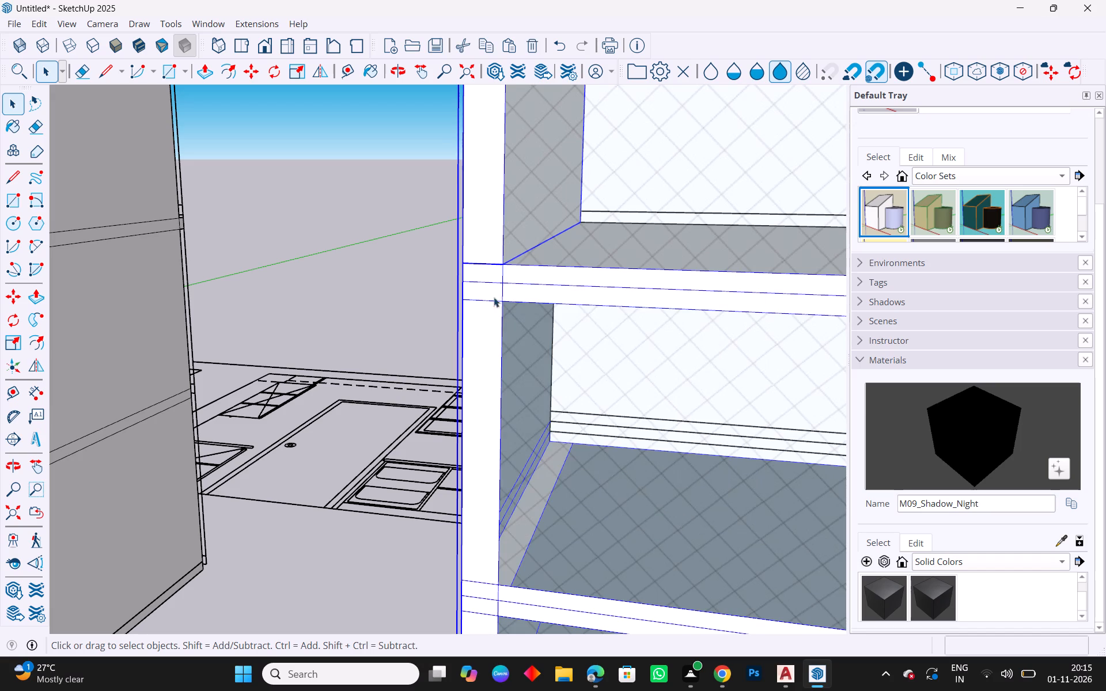
click(502, 290)
click(431, 295)
key(Escape)
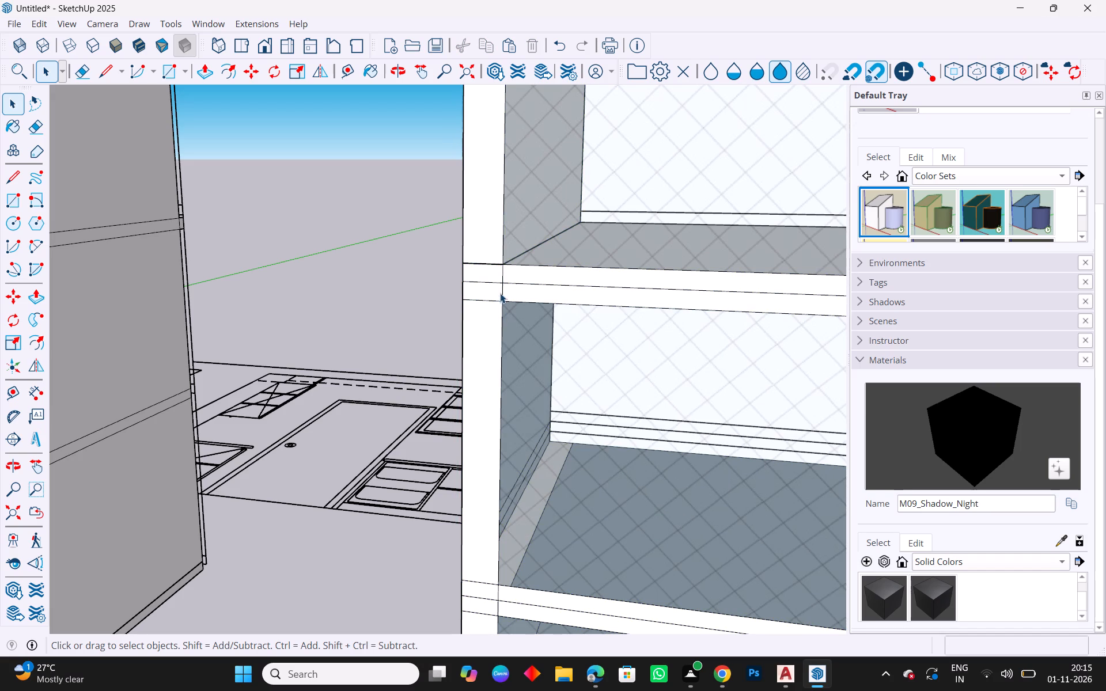
click(502, 276)
right_click(502, 276)
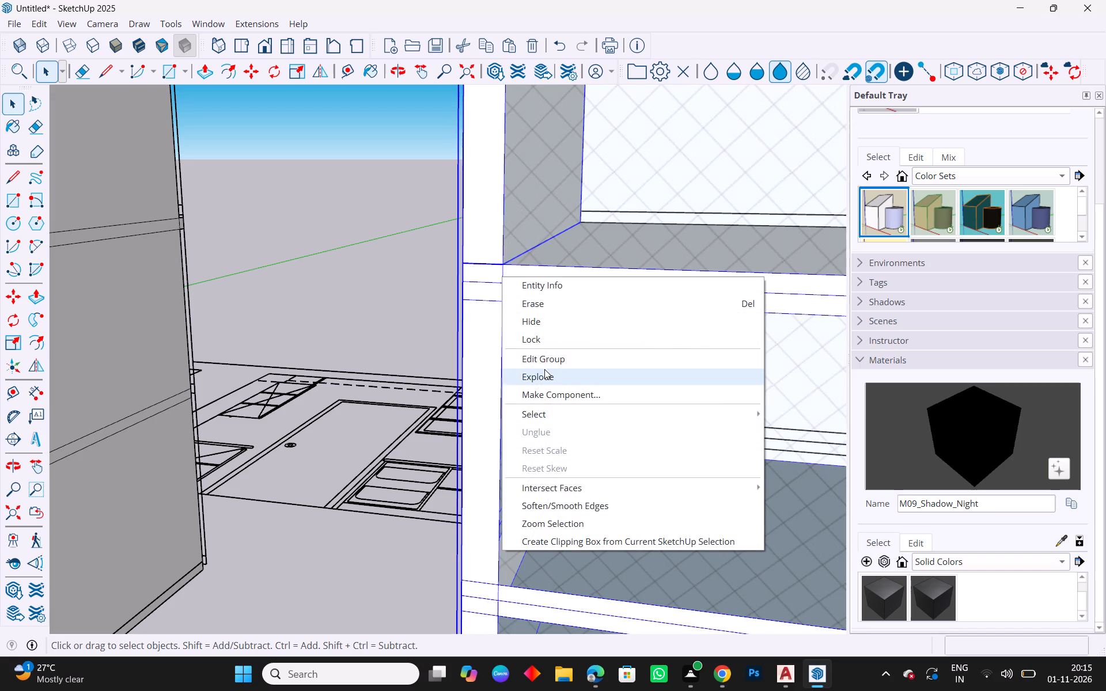
click(537, 374)
click(388, 274)
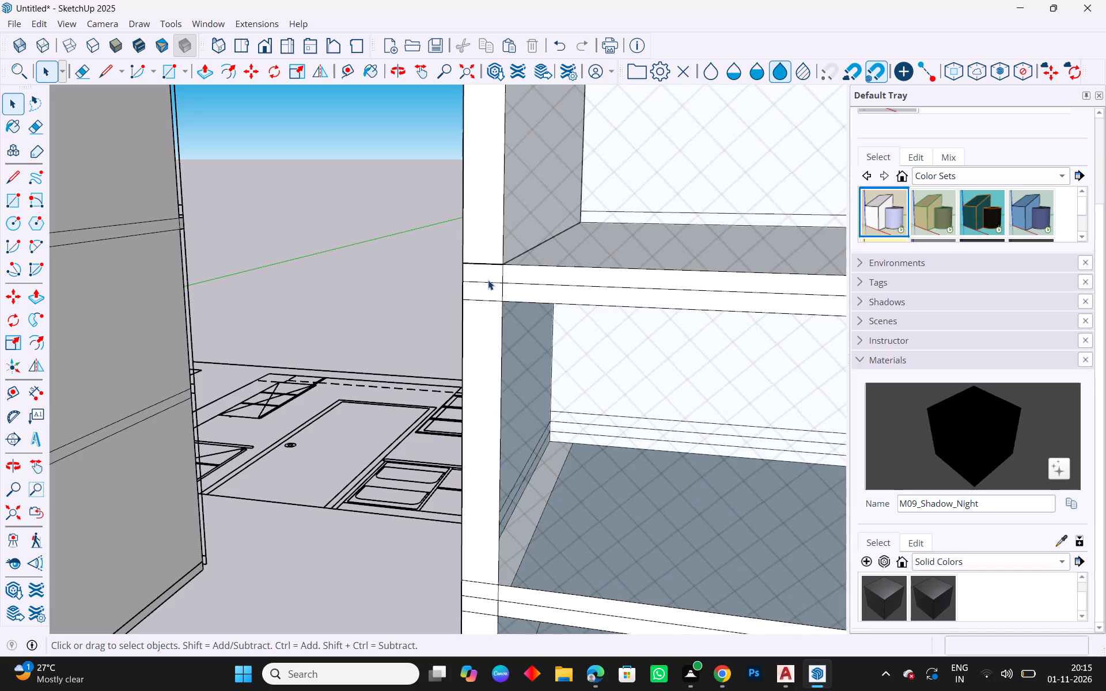
Delete the stray horizontal line and short vertical segment where the upper shelf edge meets the open-shelf cabinet's side frame.
click(488, 280)
click(488, 283)
key(Delete)
click(502, 274)
key(Delete)
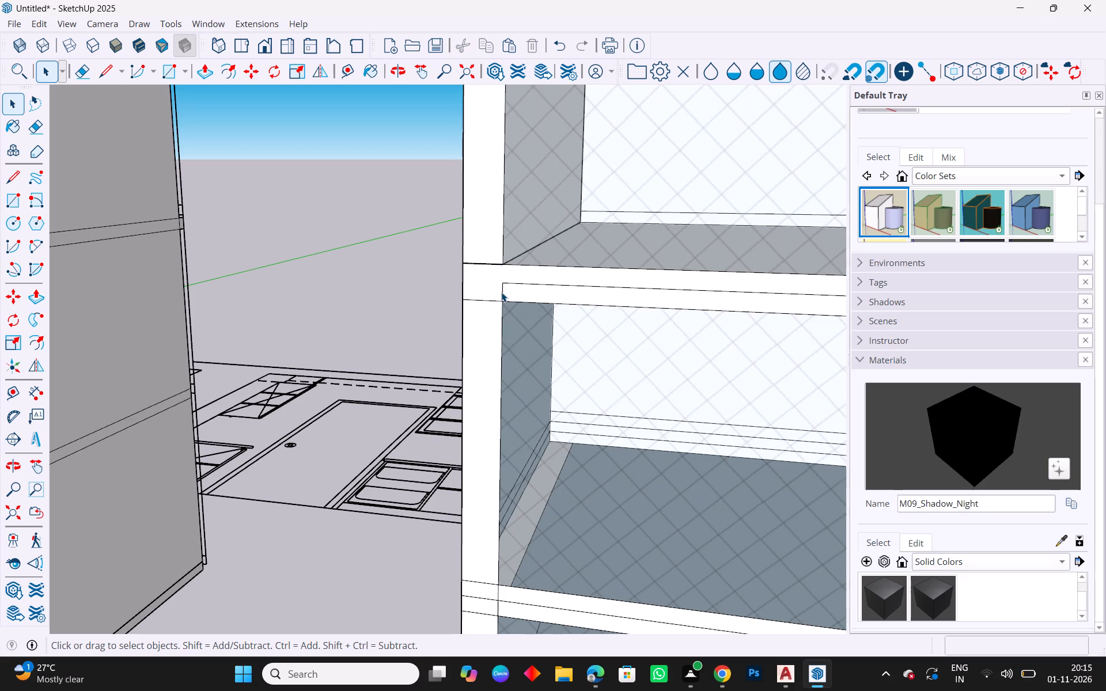
key(Escape)
Examine the open-shelf cabinet's front frame, shelves and outer side from above and below.
scroll(499, 283, down, 16)
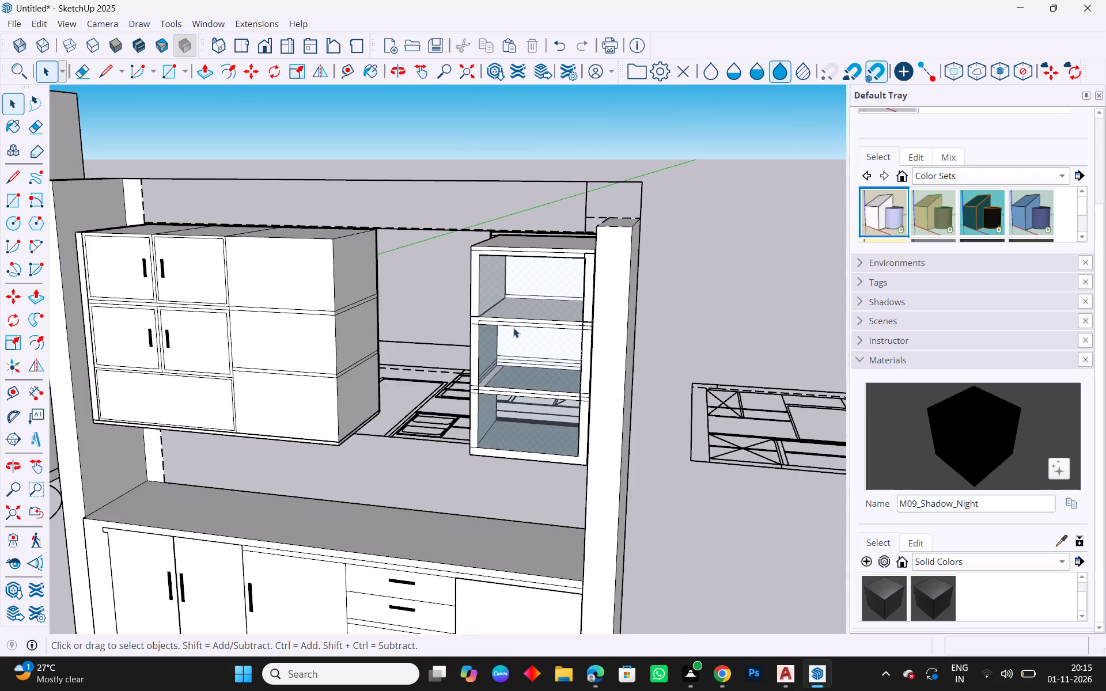
scroll(544, 274, up, 4)
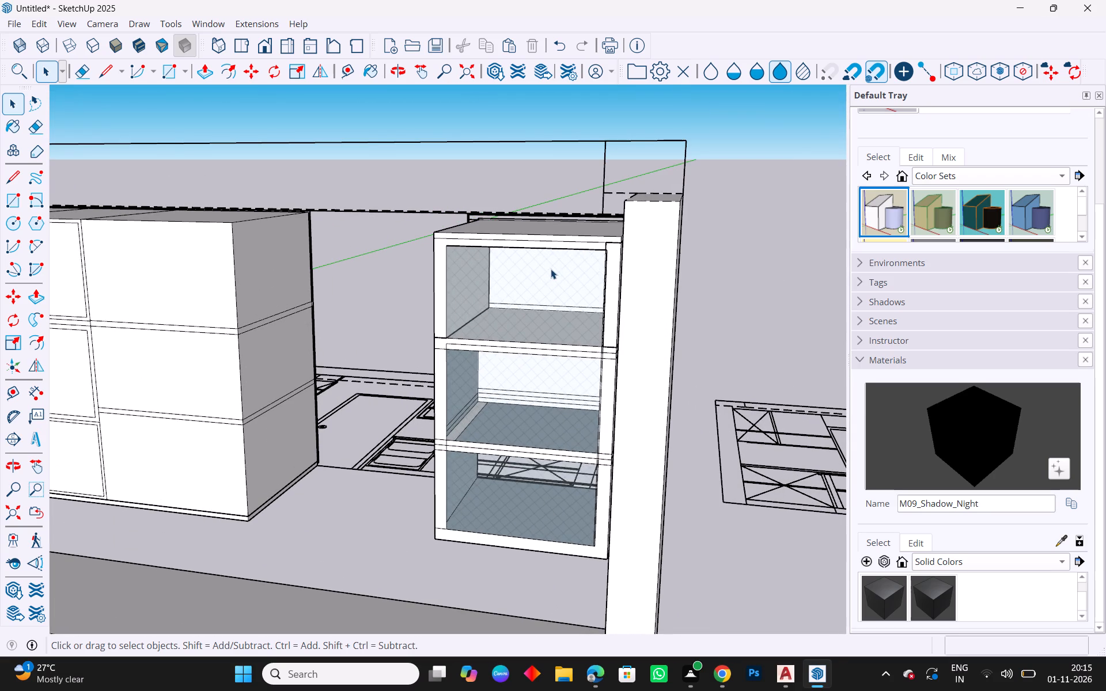
middle_drag(533, 416, 563, 400)
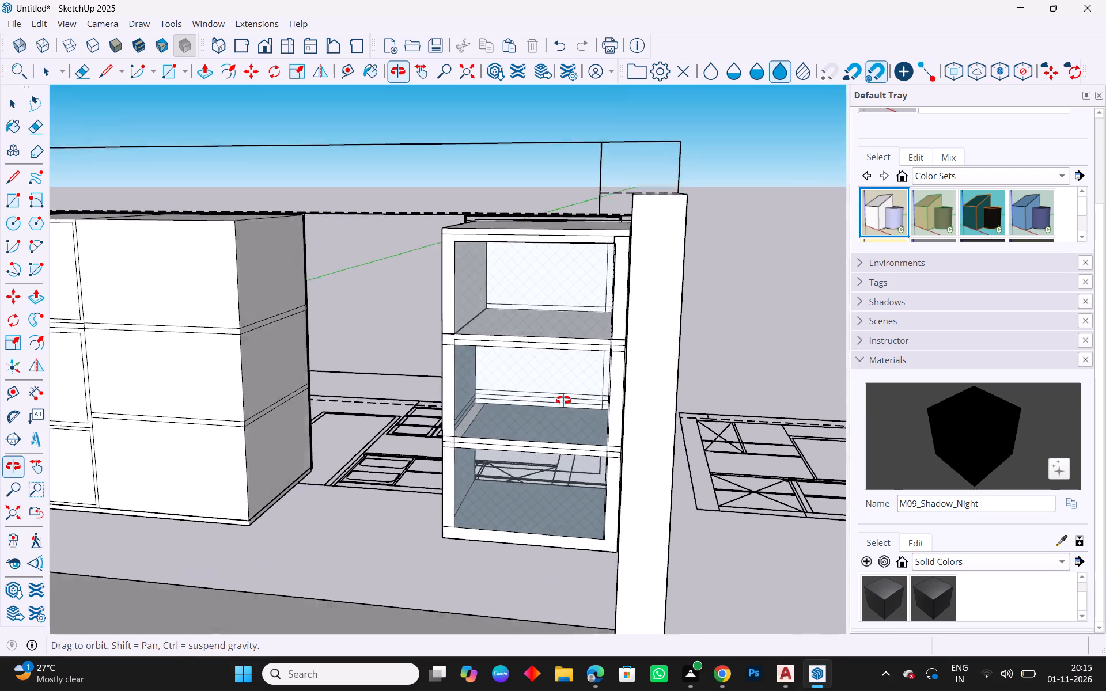
middle_drag(563, 400, 601, 324)
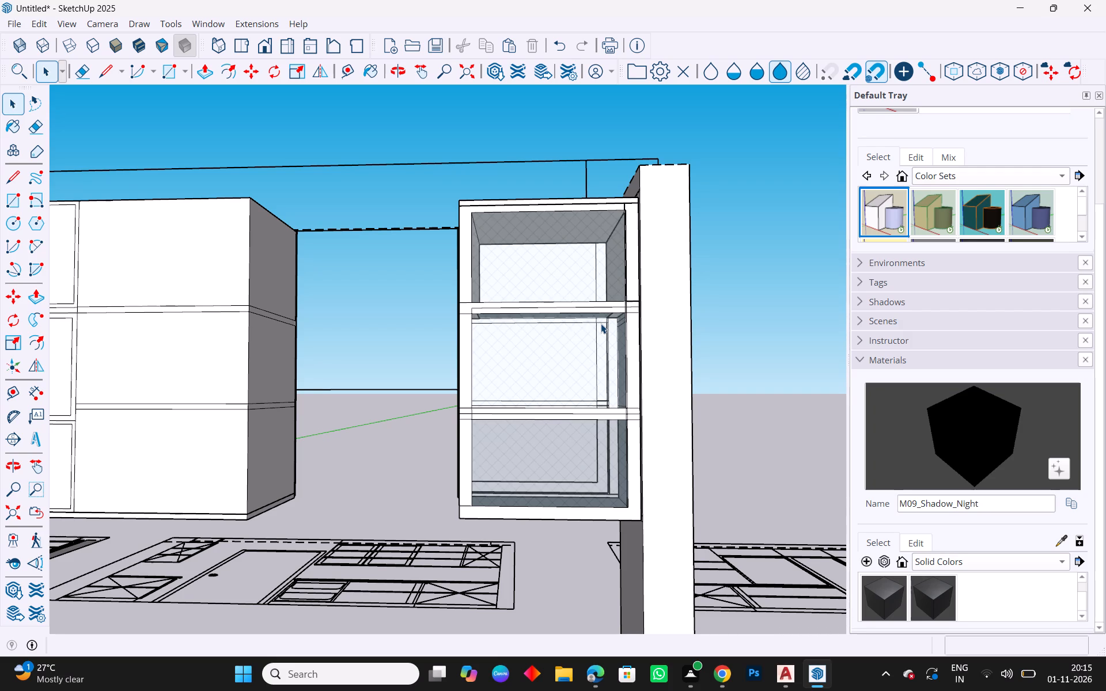
key(Escape)
middle_drag(577, 351, 570, 462)
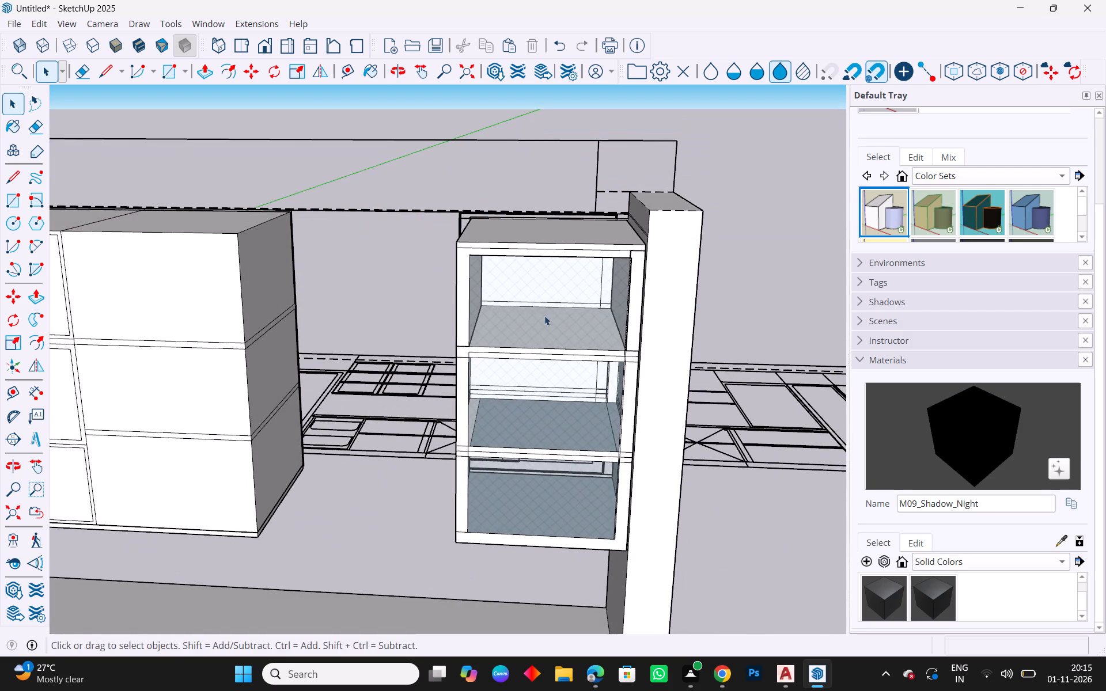
middle_drag(460, 285, 494, 278)
middle_drag(423, 330, 506, 331)
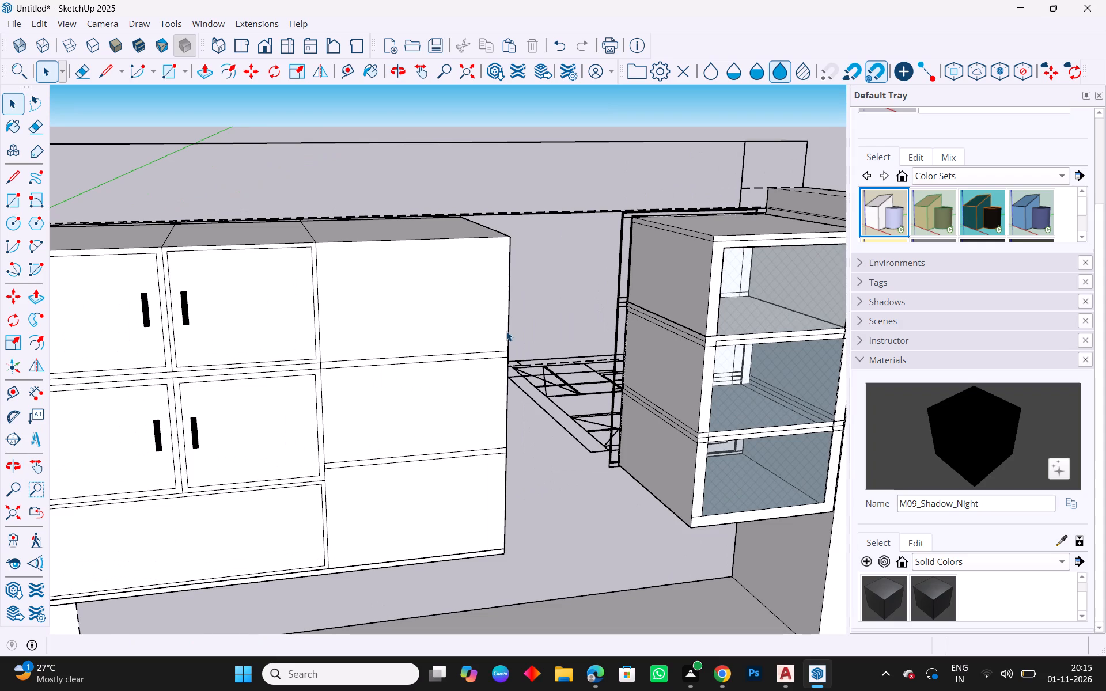
Delete the overlapping face on the upper section of the open-shelf cabinet's outer side.
key(Escape)
click(665, 297)
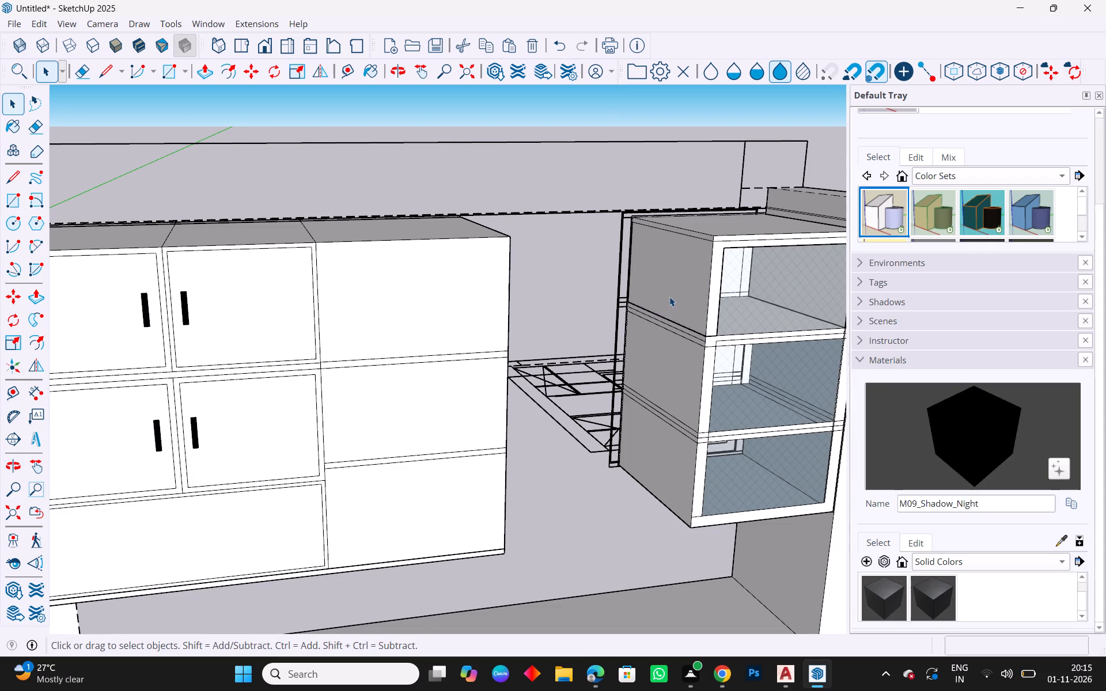
double_click(671, 297)
double_click(673, 290)
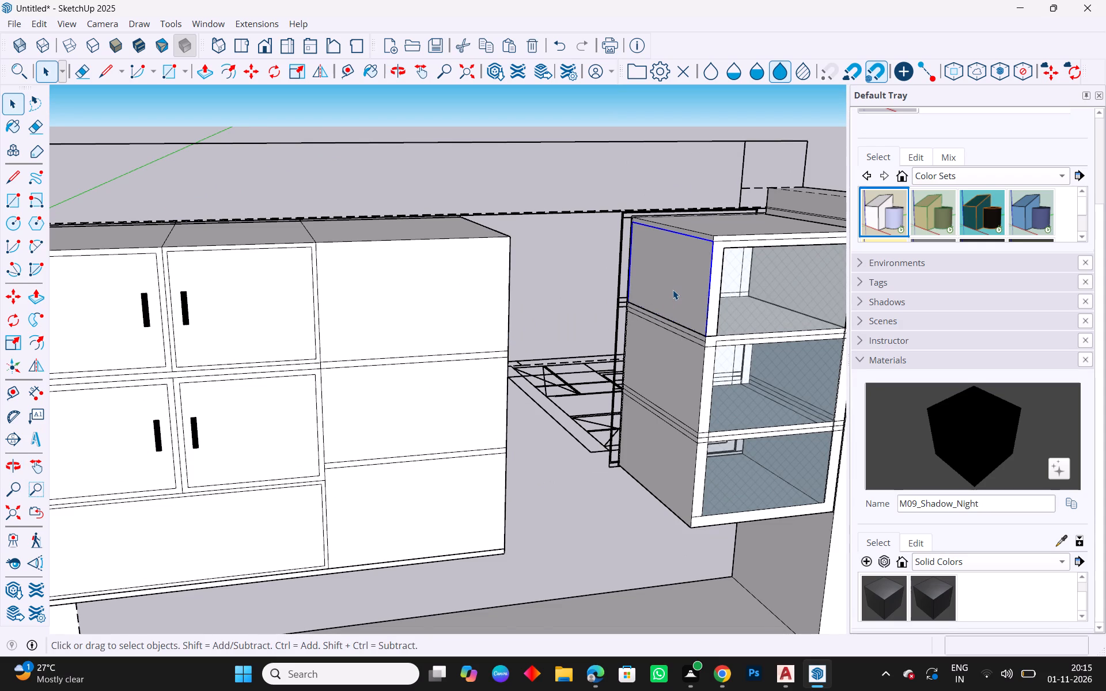
scroll(692, 268, up, 9)
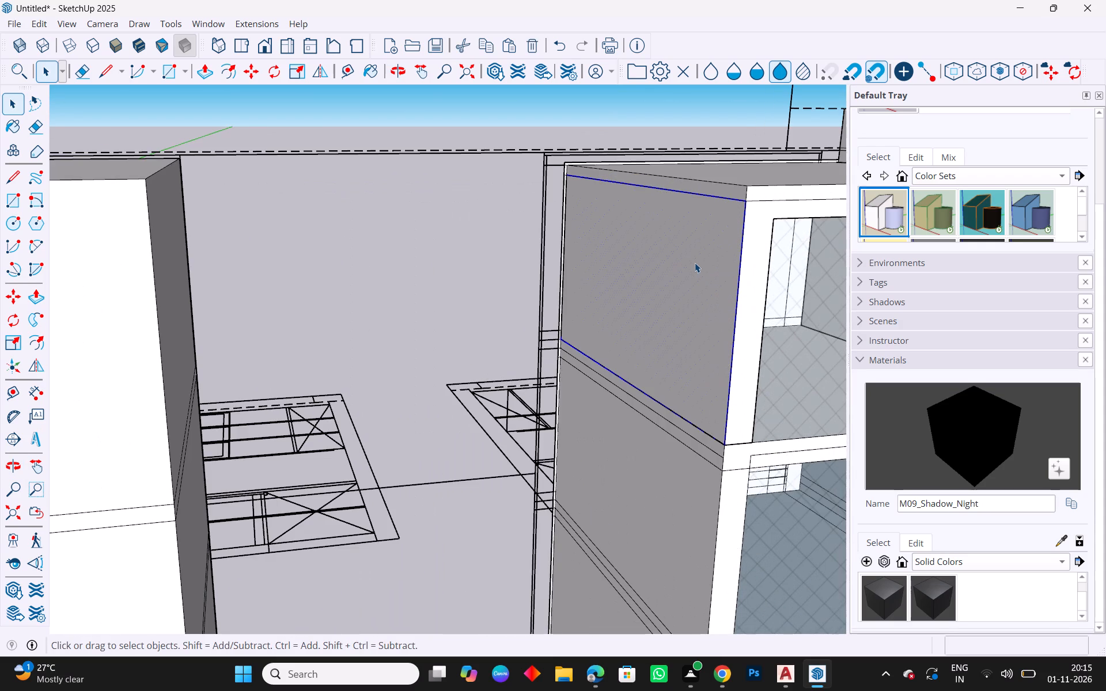
click(642, 310)
click(383, 316)
click(673, 264)
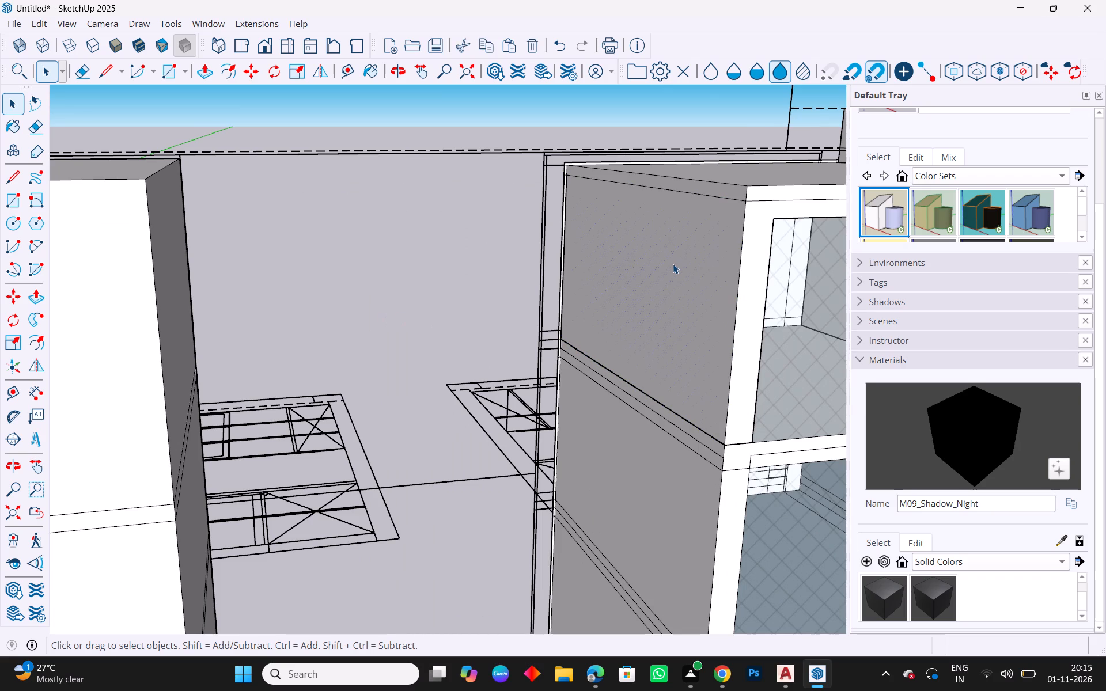
key(Delete)
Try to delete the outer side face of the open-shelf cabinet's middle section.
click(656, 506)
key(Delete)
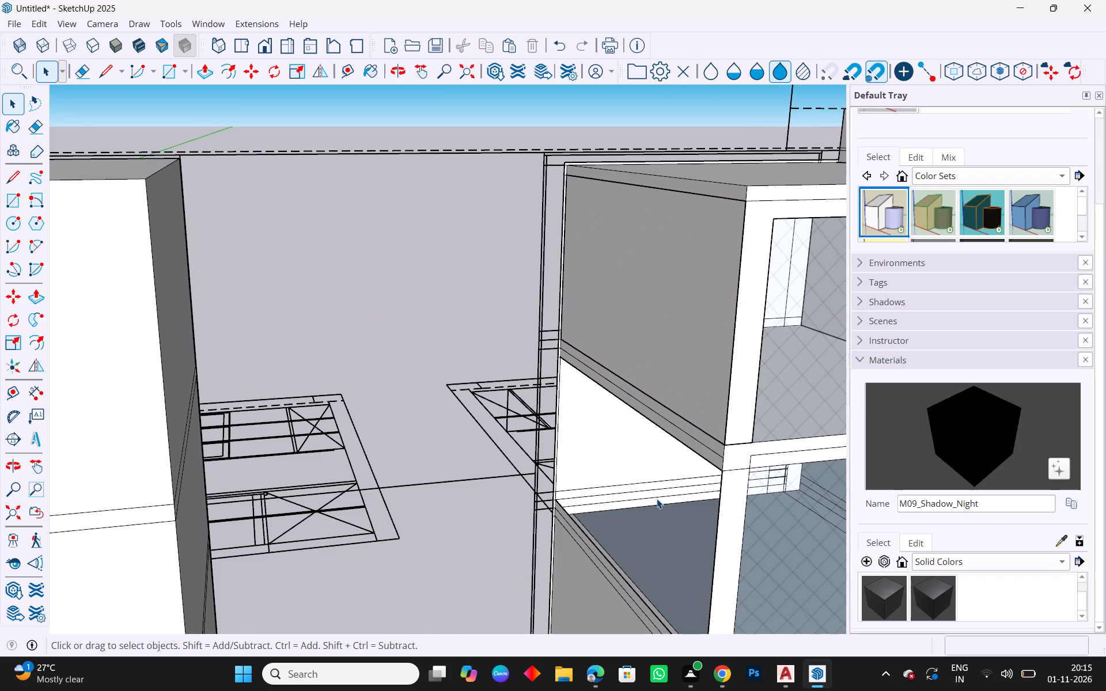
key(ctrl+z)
Examine the open-shelf cabinet's outer side sections and upper rear corner for overlapping geometry.
scroll(513, 260, down, 4)
scroll(551, 469, up, 4)
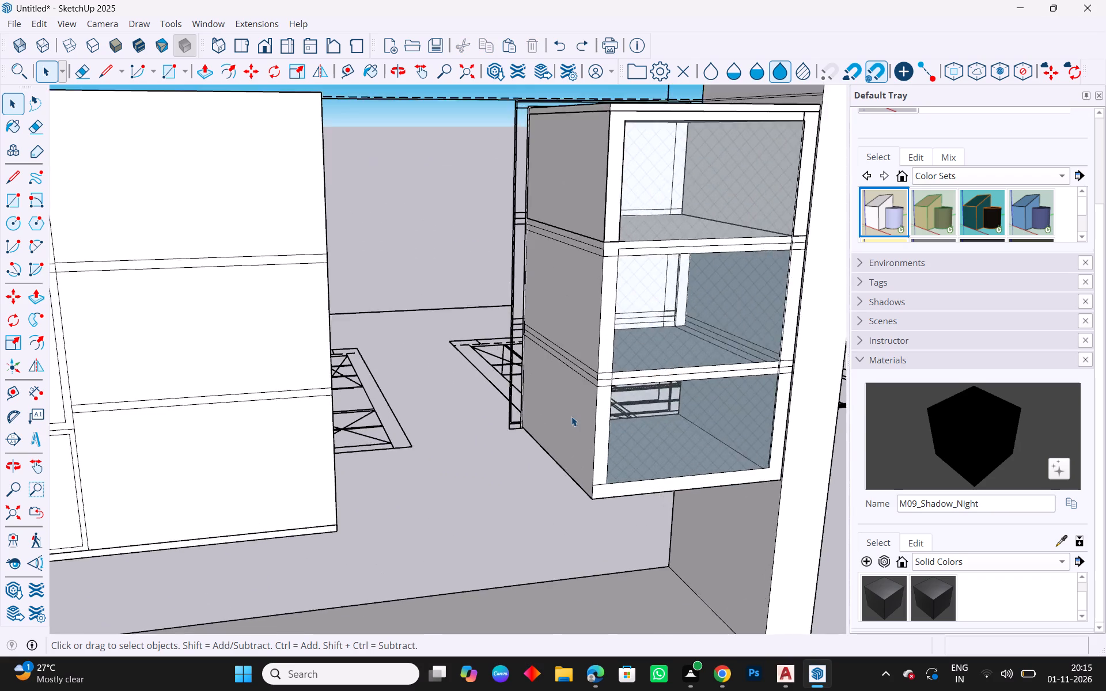
scroll(571, 416, up, 5)
click(573, 415)
scroll(301, 375, down, 5)
middle_drag(441, 406, 467, 412)
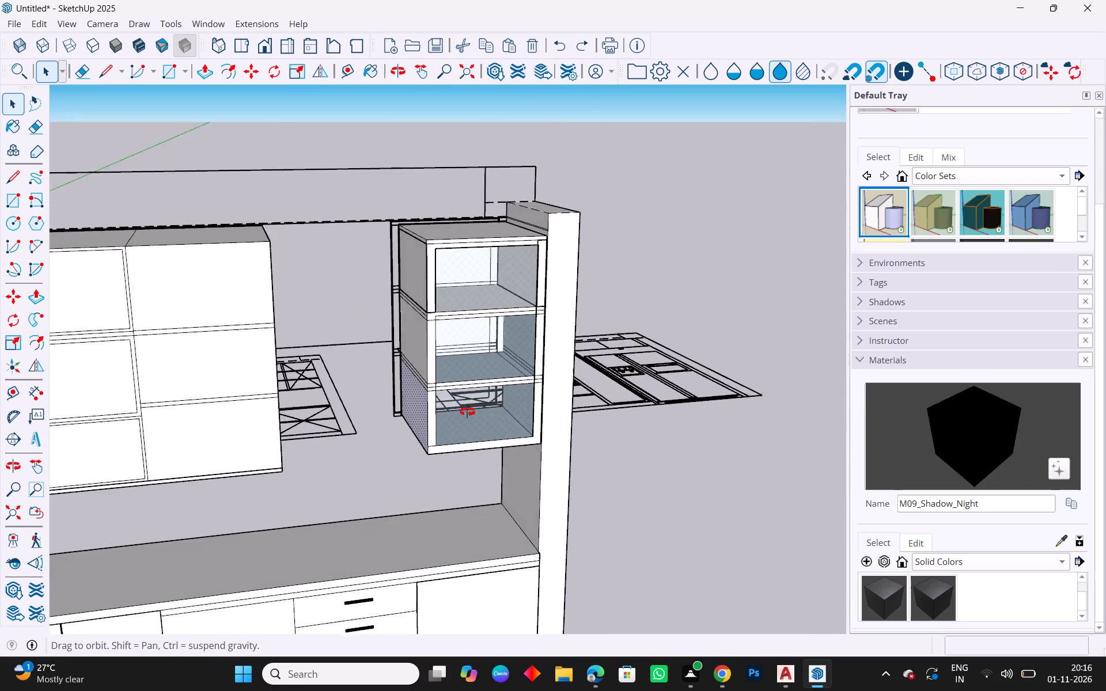
middle_drag(467, 412, 518, 436)
key(Escape)
click(665, 485)
scroll(447, 286, up, 12)
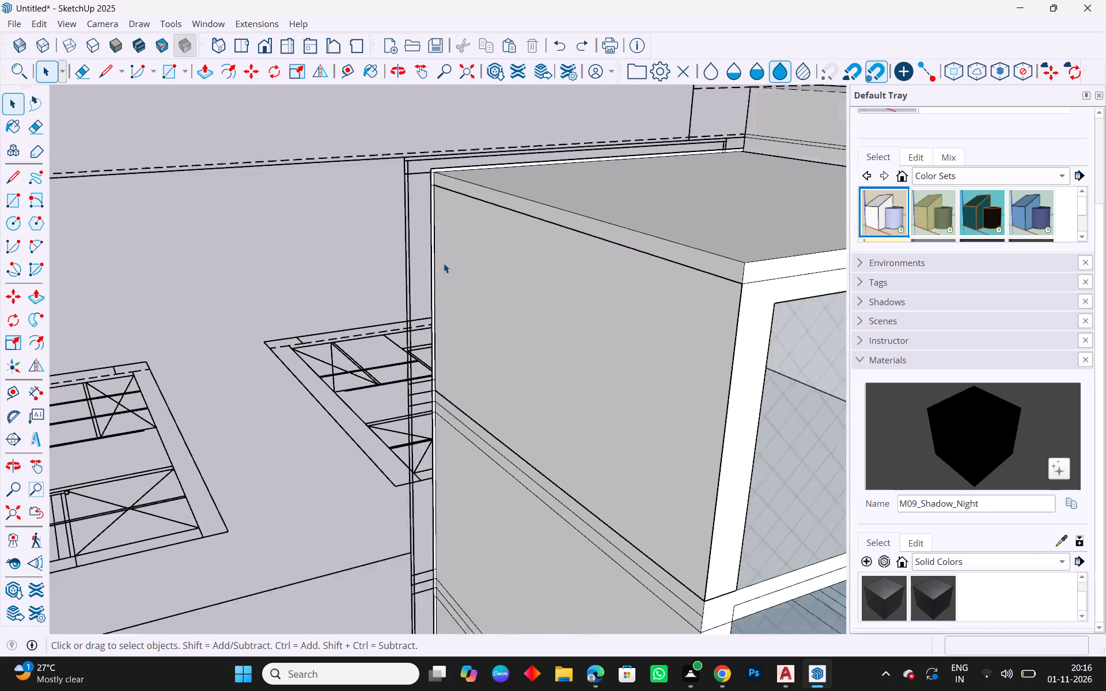
scroll(444, 263, up, 1)
scroll(405, 121, up, 3)
scroll(358, 226, down, 5)
scroll(387, 336, up, 3)
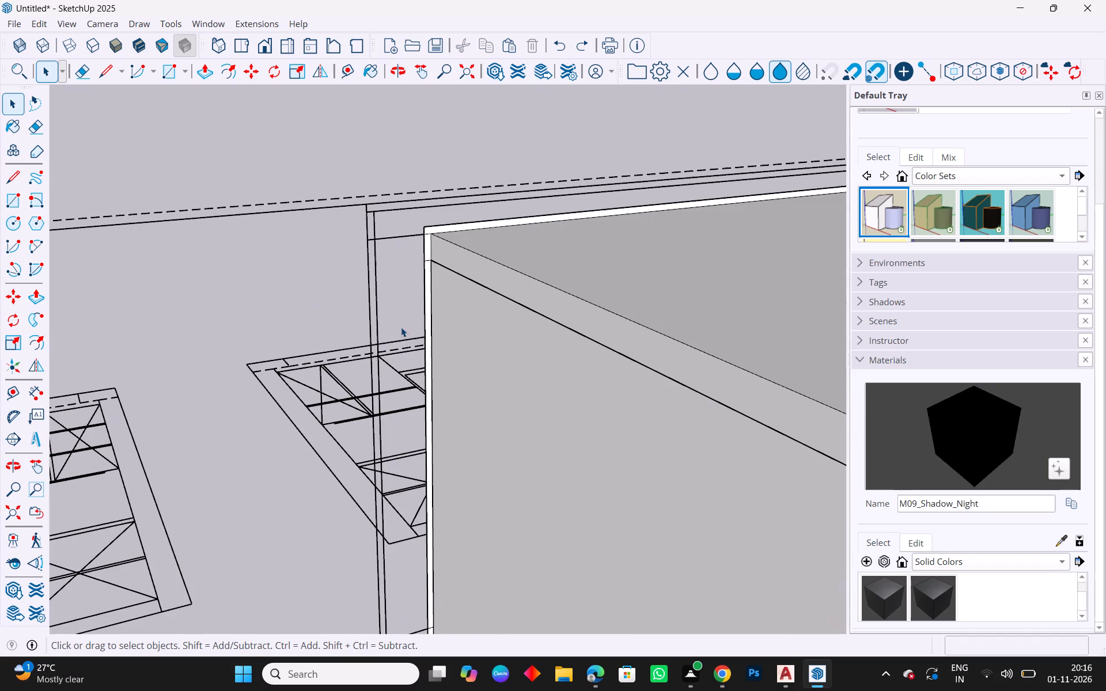
scroll(429, 278, up, 1)
Delete the overlapping inner face under the open-shelf cabinet's top, reached from the cabinet's back.
middle_drag(422, 276, 866, 309)
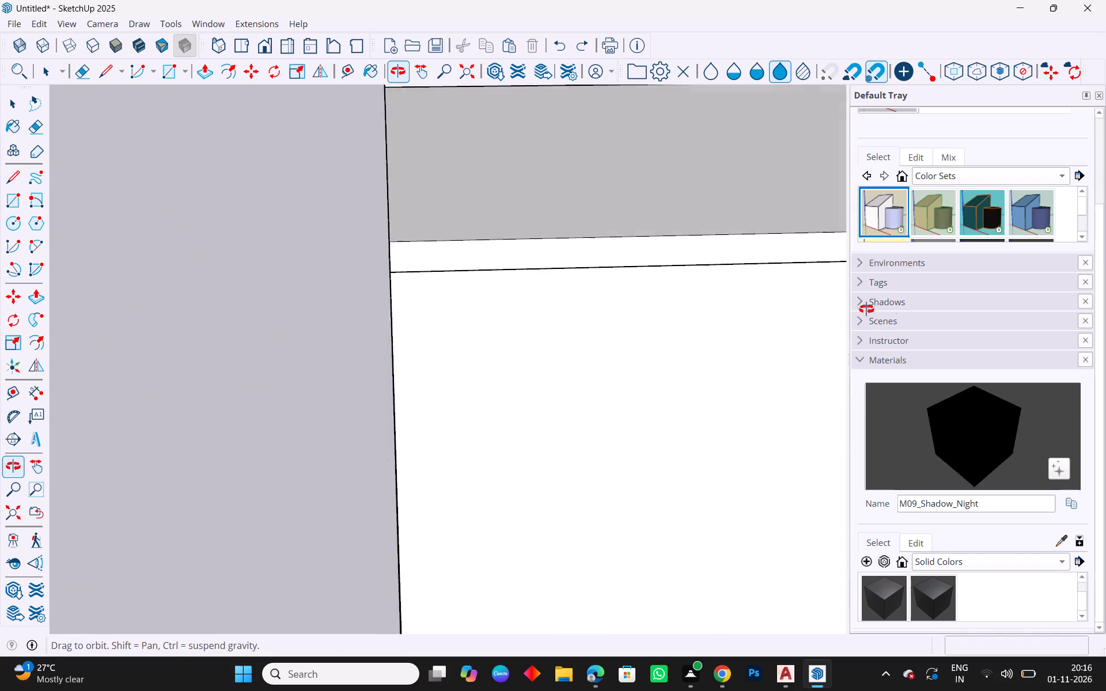
middle_drag(866, 309, 957, 306)
middle_drag(336, 350, 449, 310)
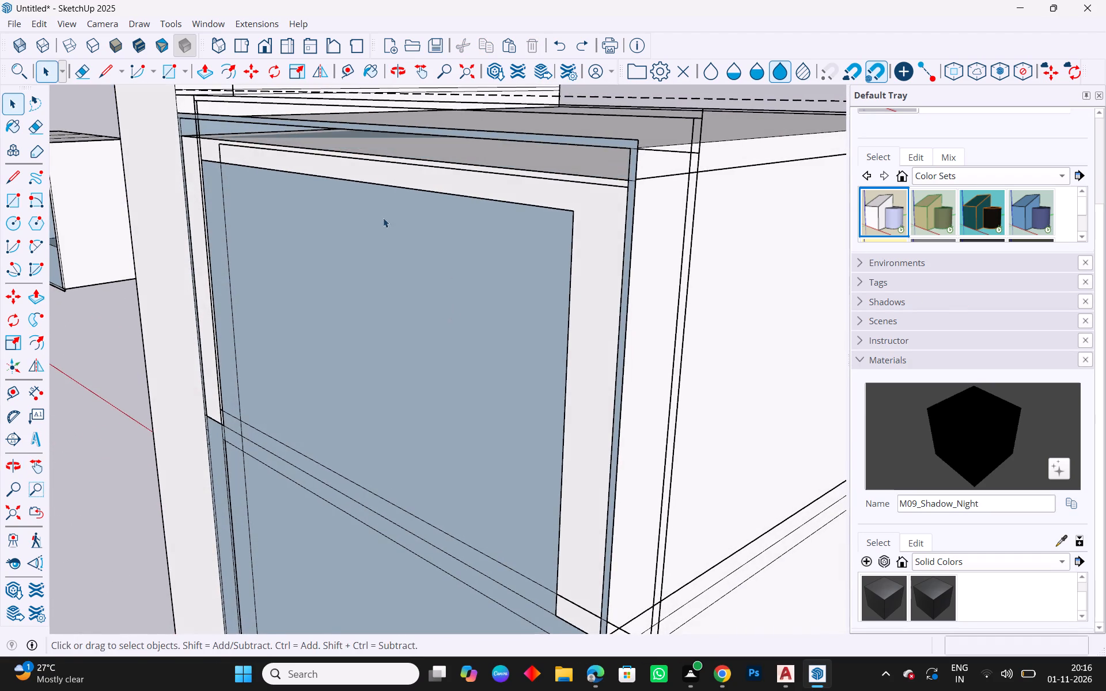
scroll(375, 230, down, 2)
middle_drag(371, 230, 517, 221)
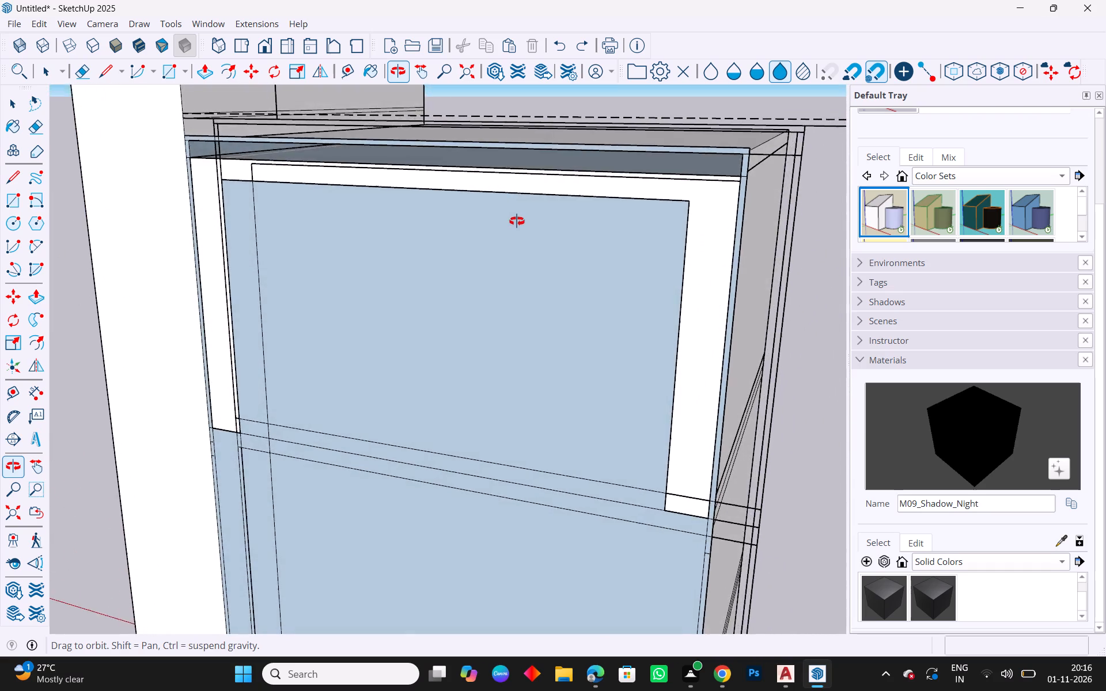
middle_drag(517, 221, 665, 267)
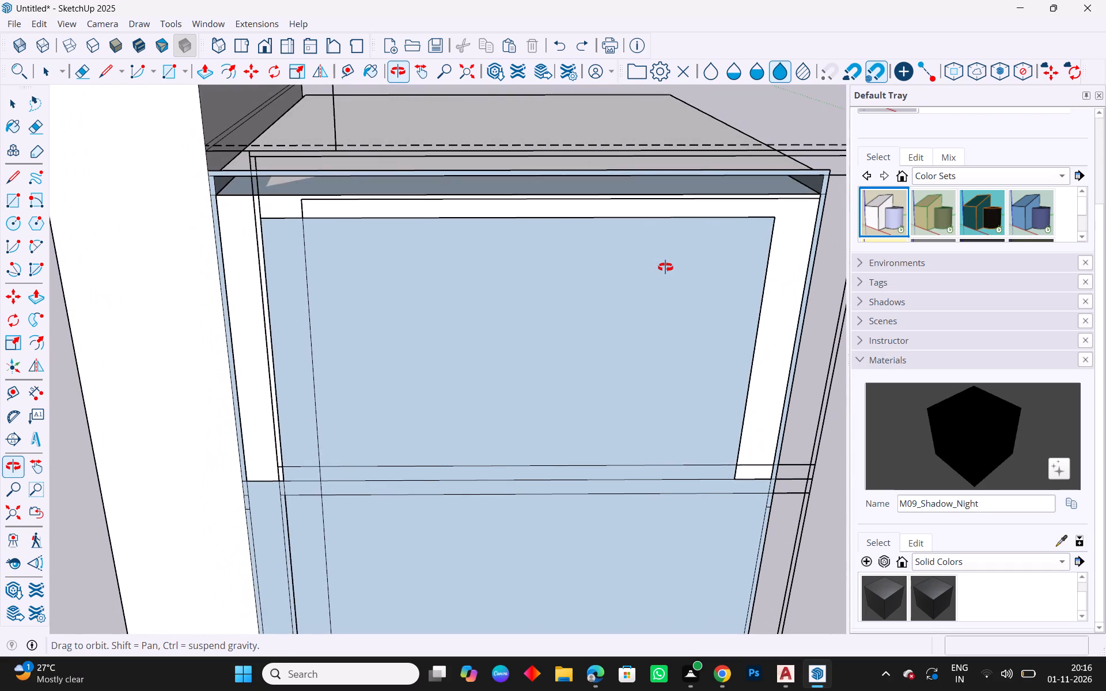
middle_drag(665, 267, 657, 252)
click(626, 179)
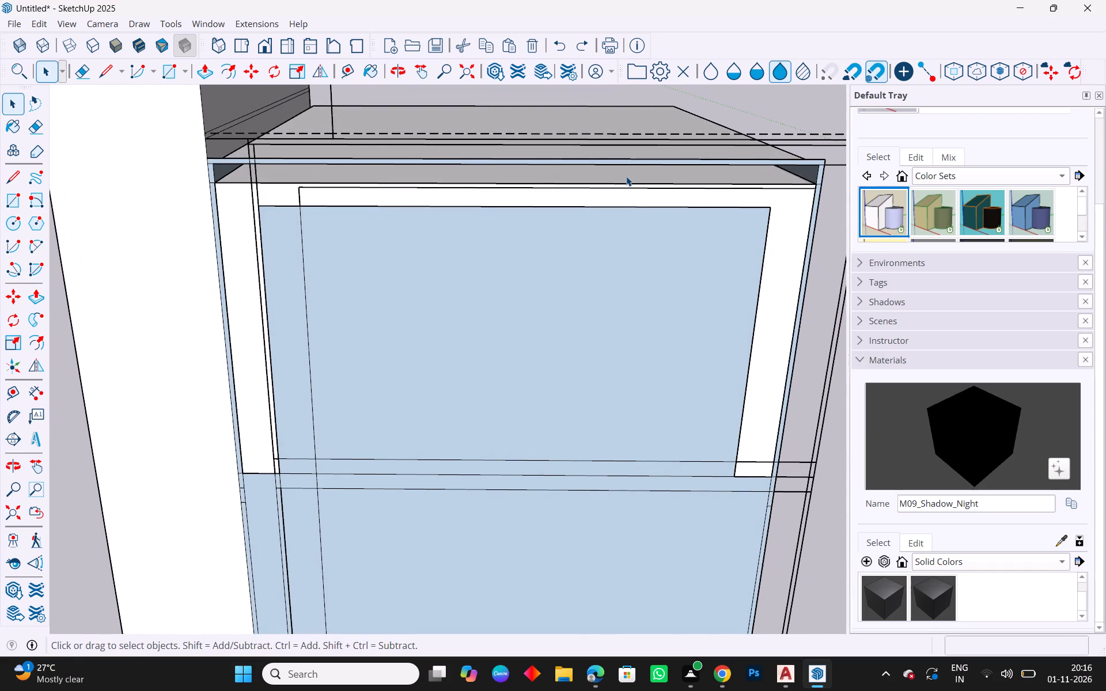
middle_drag(609, 175, 611, 147)
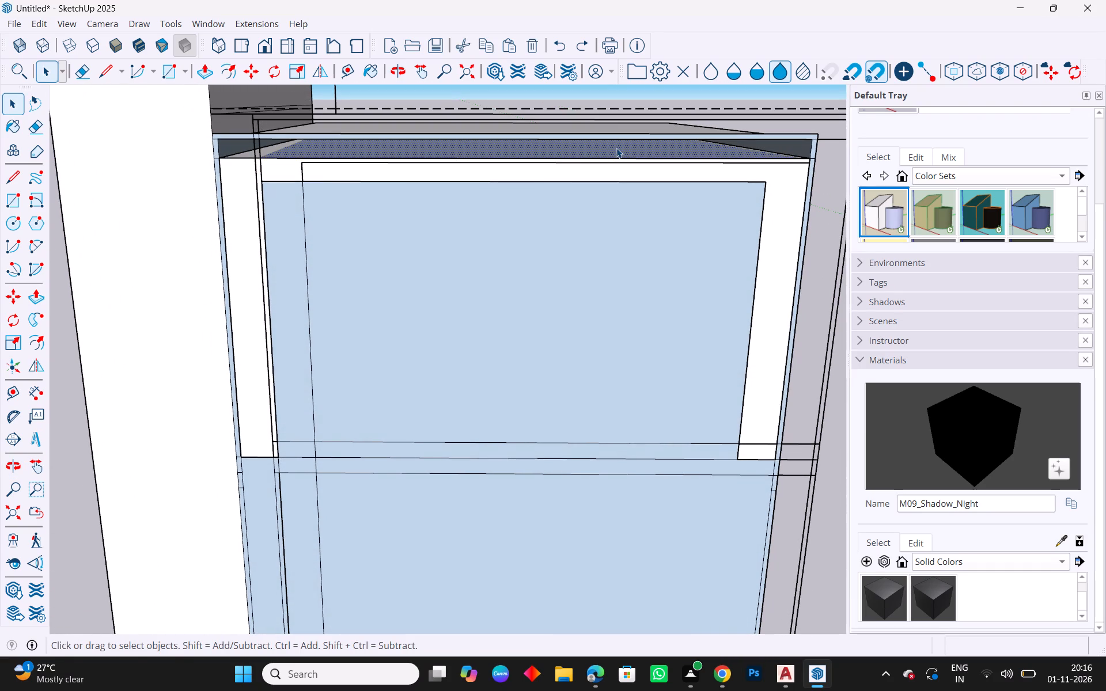
key(Delete)
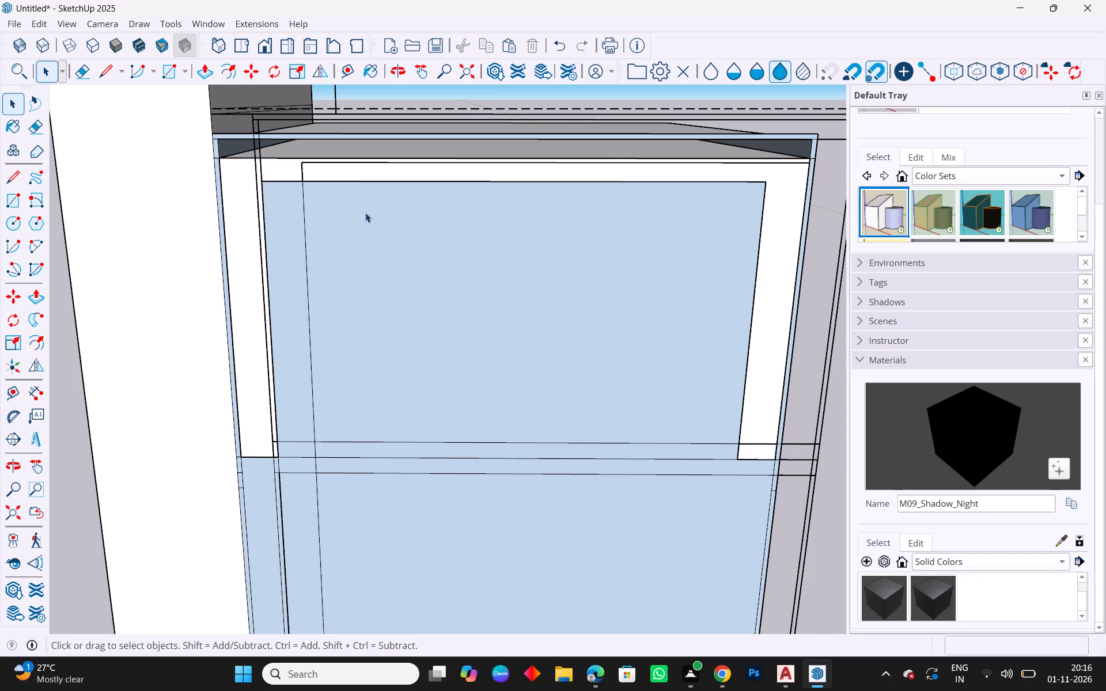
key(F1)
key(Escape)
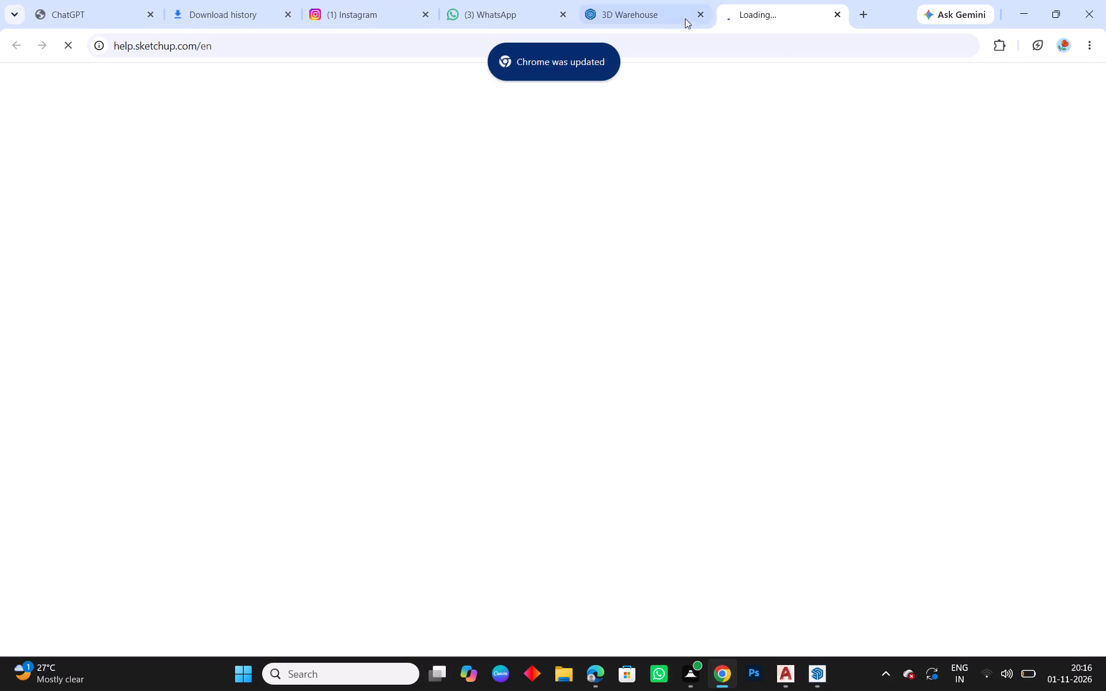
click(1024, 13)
Draw a 0.58 m by 0.32 m rectangle across the open lower section of the open-shelf cabinet's back.
middle_drag(429, 356, 427, 355)
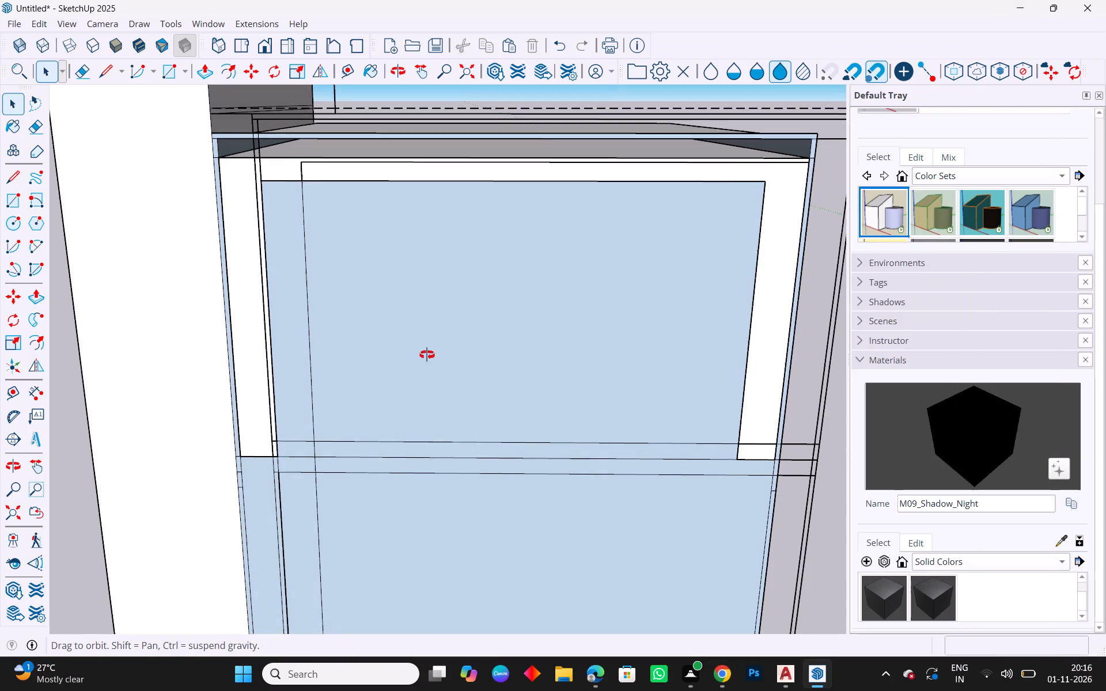
middle_drag(427, 355, 430, 329)
scroll(248, 280, down, 6)
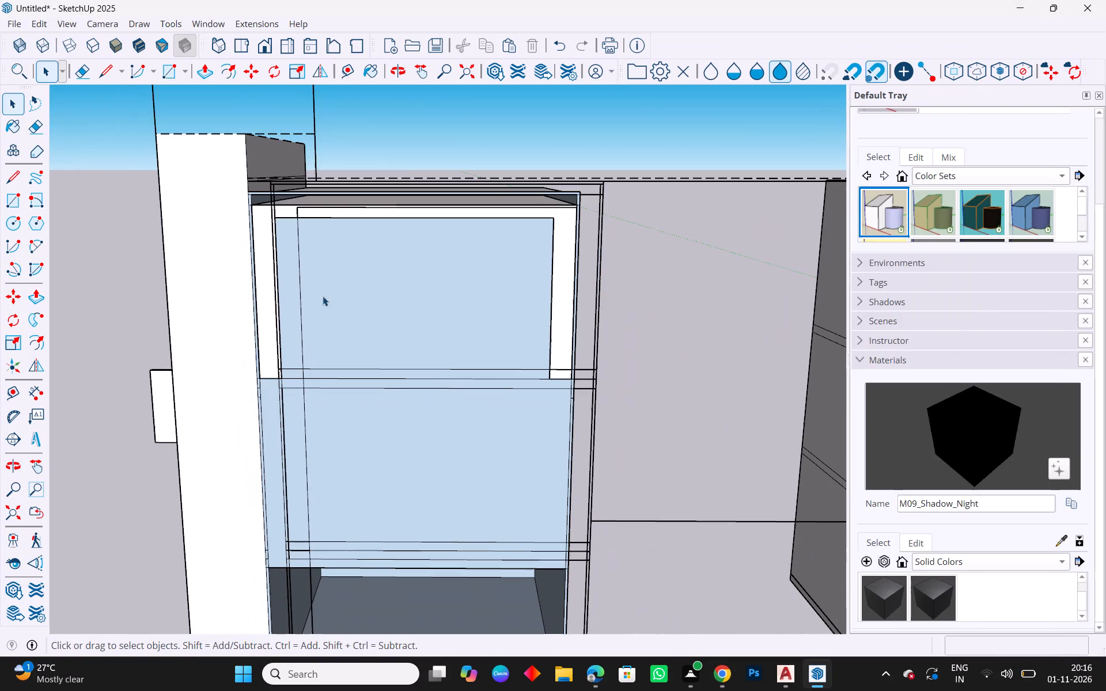
middle_drag(585, 472, 573, 279)
scroll(402, 356, down, 4)
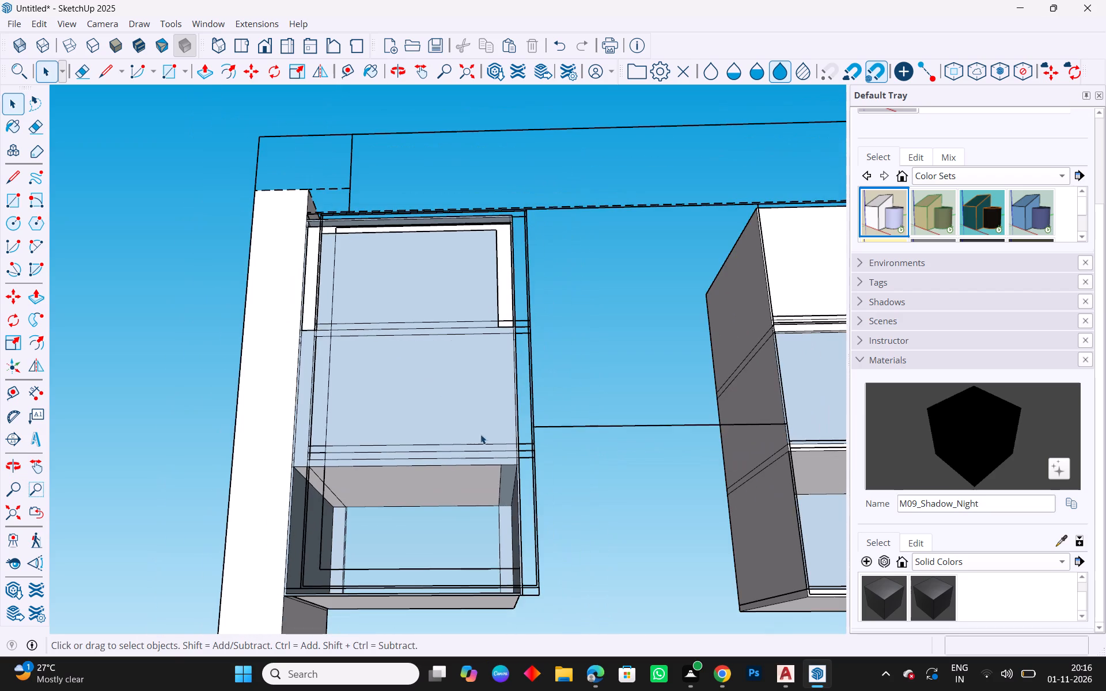
middle_drag(531, 555, 517, 432)
click(16, 206)
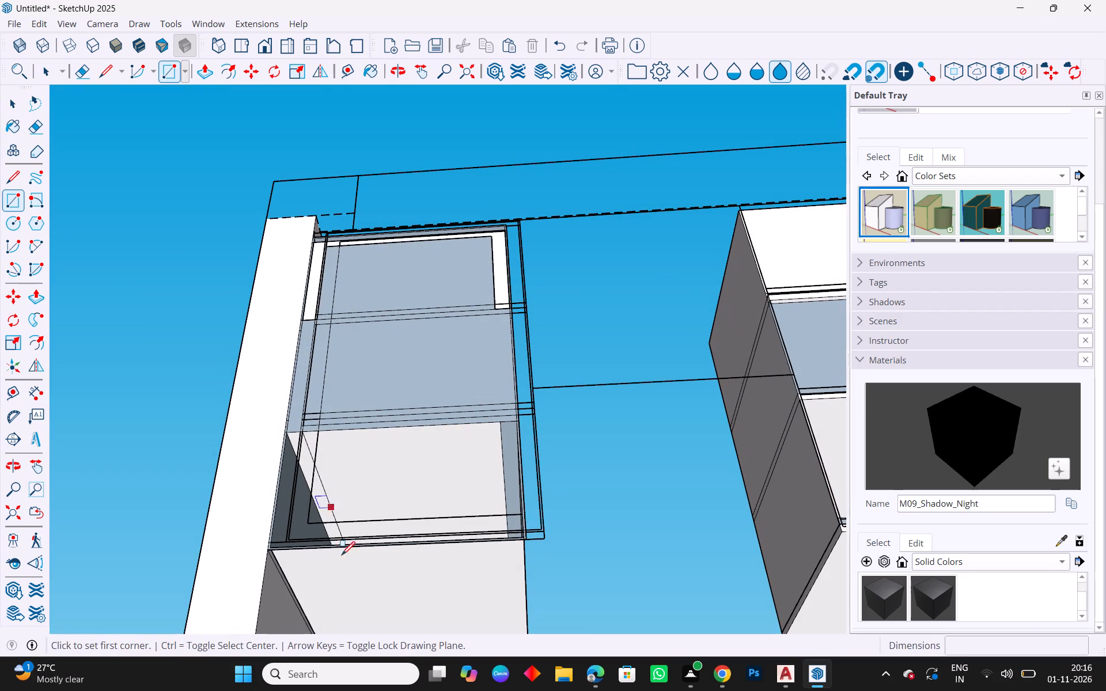
scroll(325, 577, up, 3)
scroll(260, 549, up, 4)
click(244, 538)
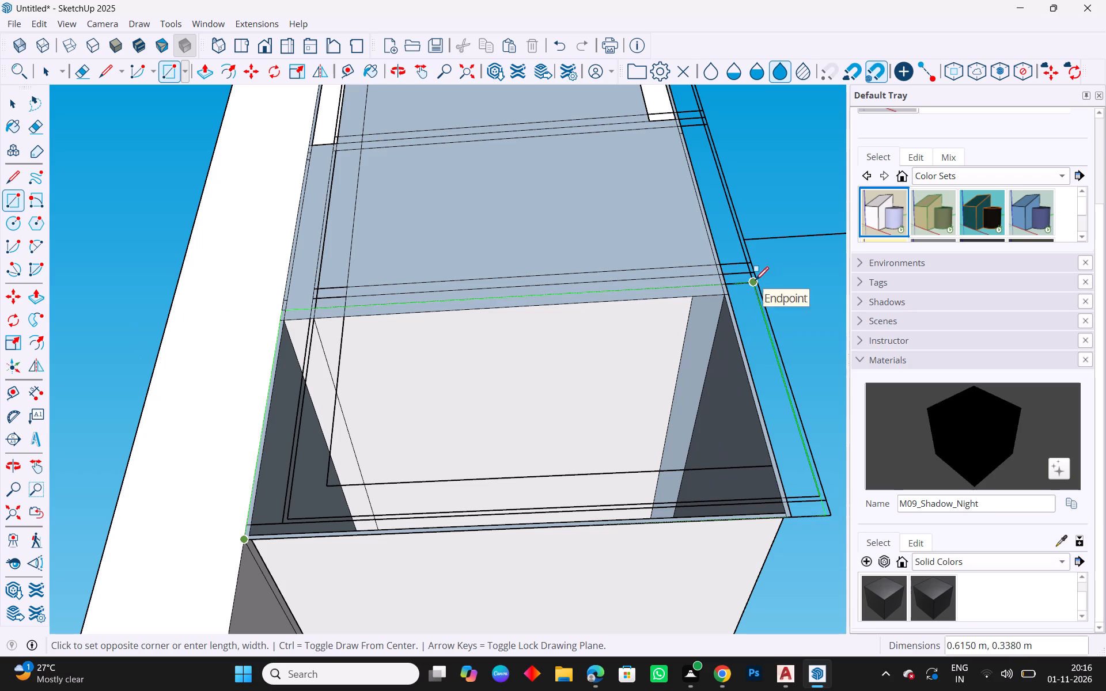
click(734, 295)
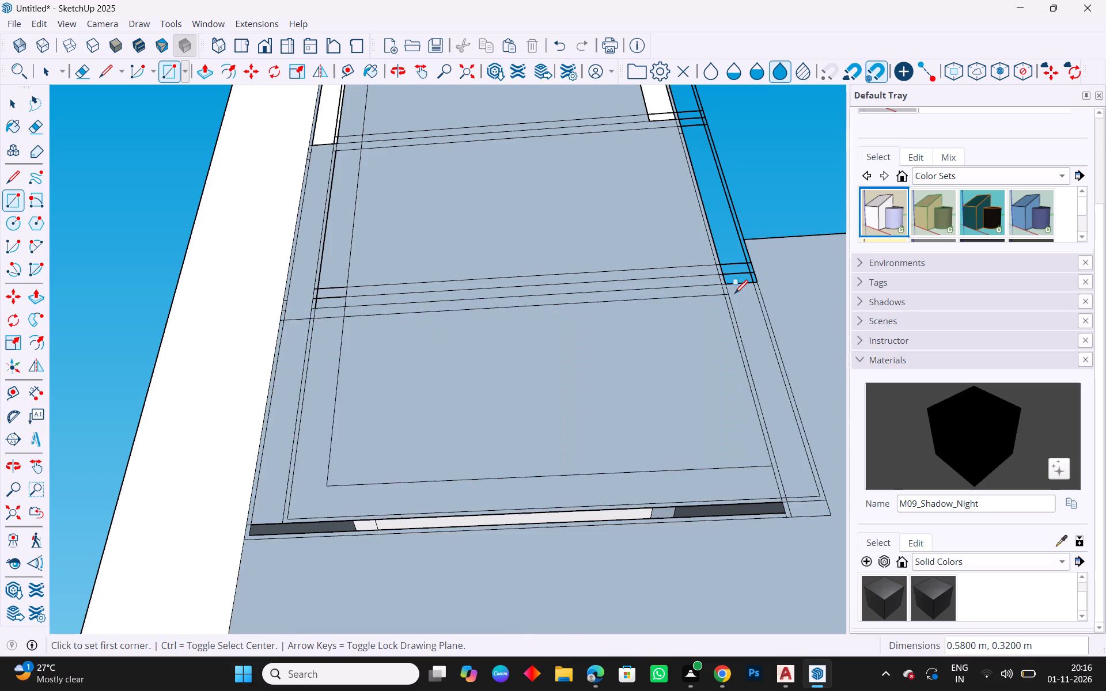
scroll(586, 417, down, 7)
middle_drag(657, 368, 595, 545)
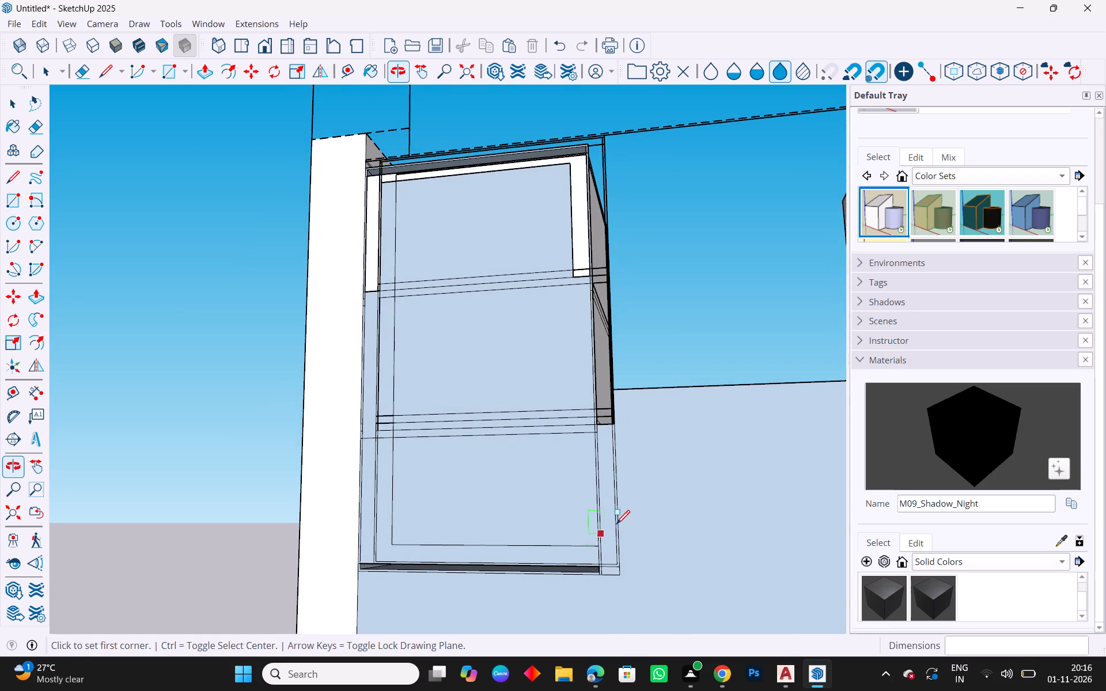
key(Escape)
Examine the open-shelf cabinet's compartments from the front, together with the whole wall-cabinet elevation.
middle_drag(687, 480, 419, 548)
middle_drag(657, 499, 452, 505)
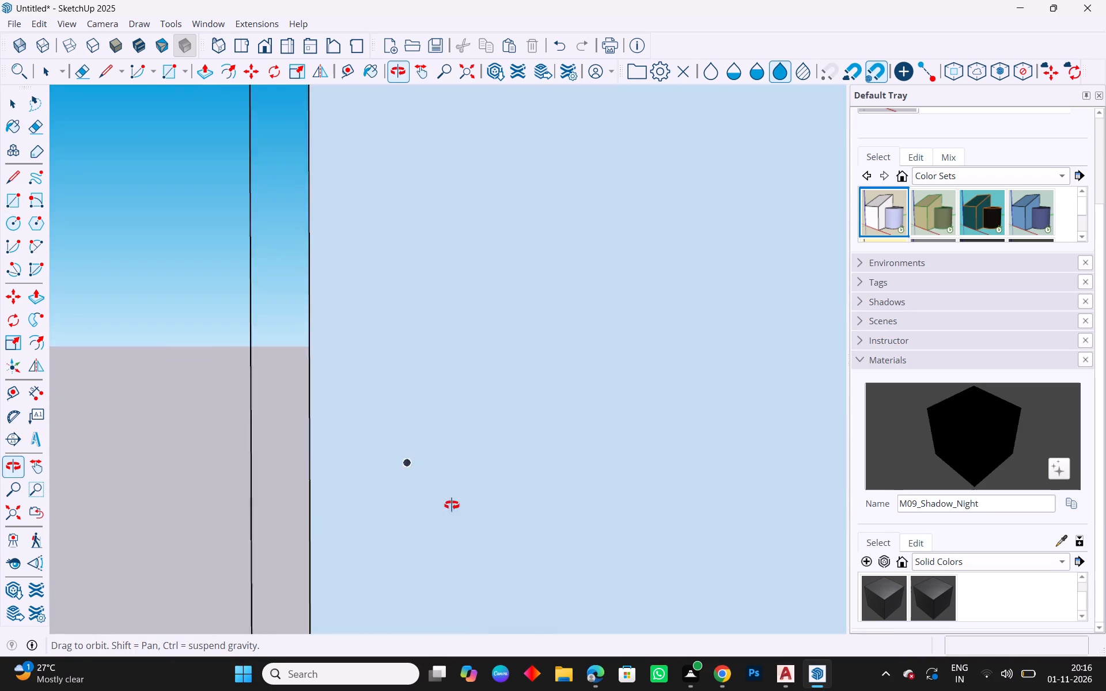
middle_drag(452, 505, 272, 520)
scroll(609, 453, down, 3)
middle_drag(734, 478, 360, 490)
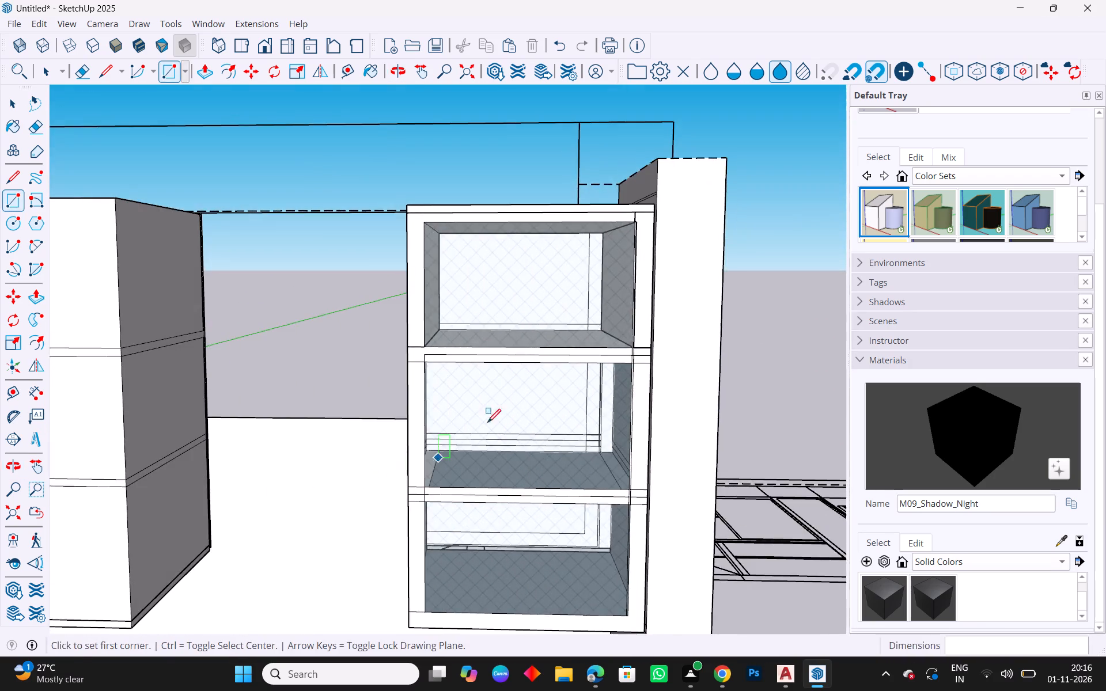
scroll(601, 291, down, 7)
scroll(653, 418, down, 3)
middle_drag(590, 538, 560, 560)
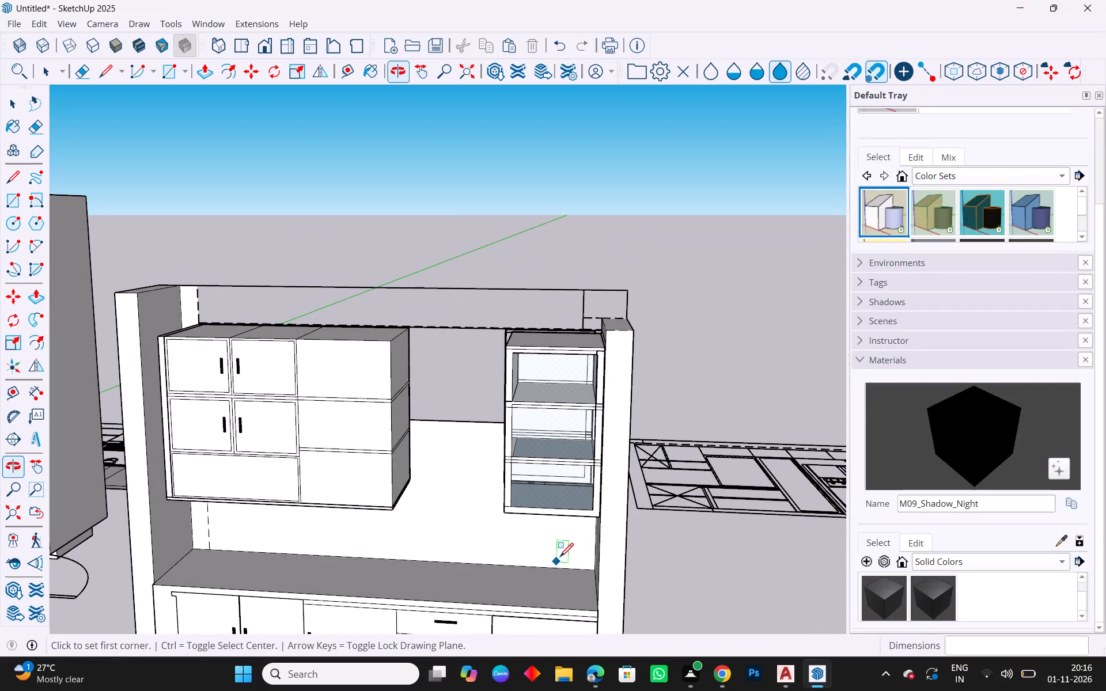
middle_drag(681, 338, 731, 375)
Delete the dashed vertical line at the wall corner and the dashed horizontal line behind the wide wall cabinet's top.
scroll(226, 359, up, 2)
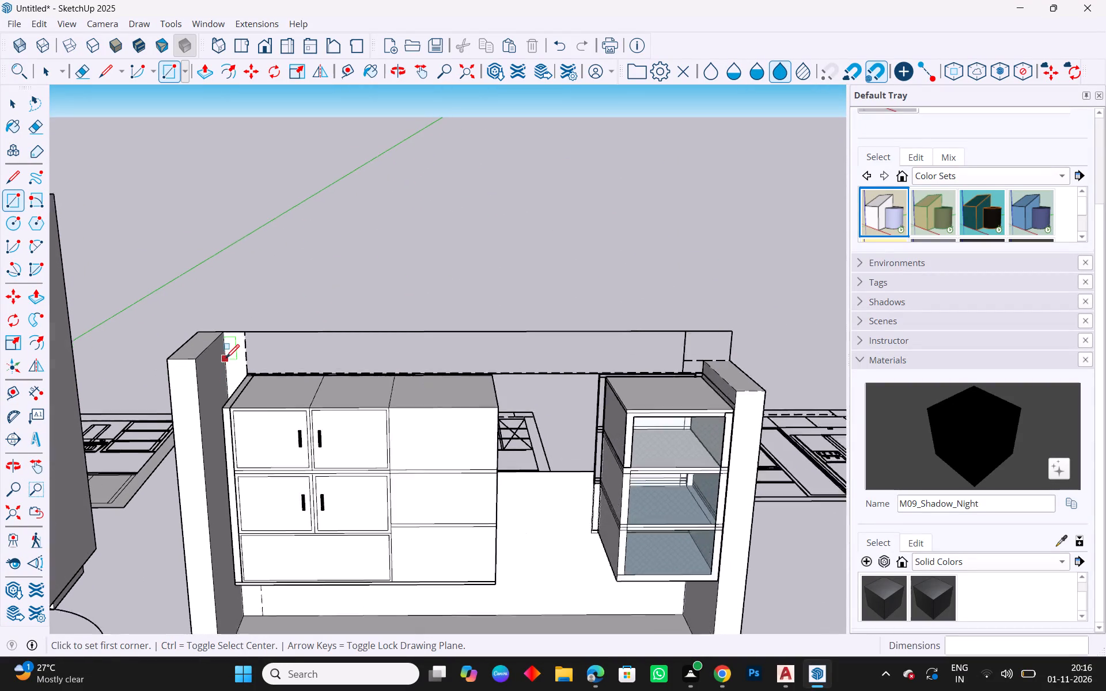
scroll(226, 359, up, 2)
key(Escape)
key(space)
scroll(296, 386, up, 4)
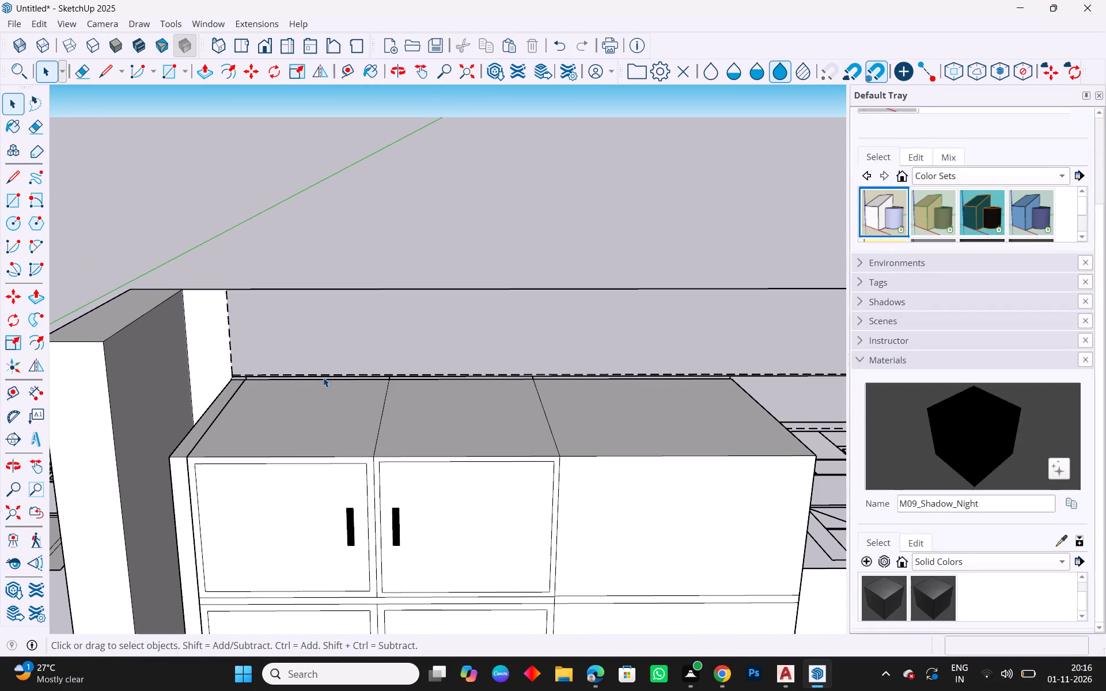
scroll(214, 369, up, 9)
click(245, 365)
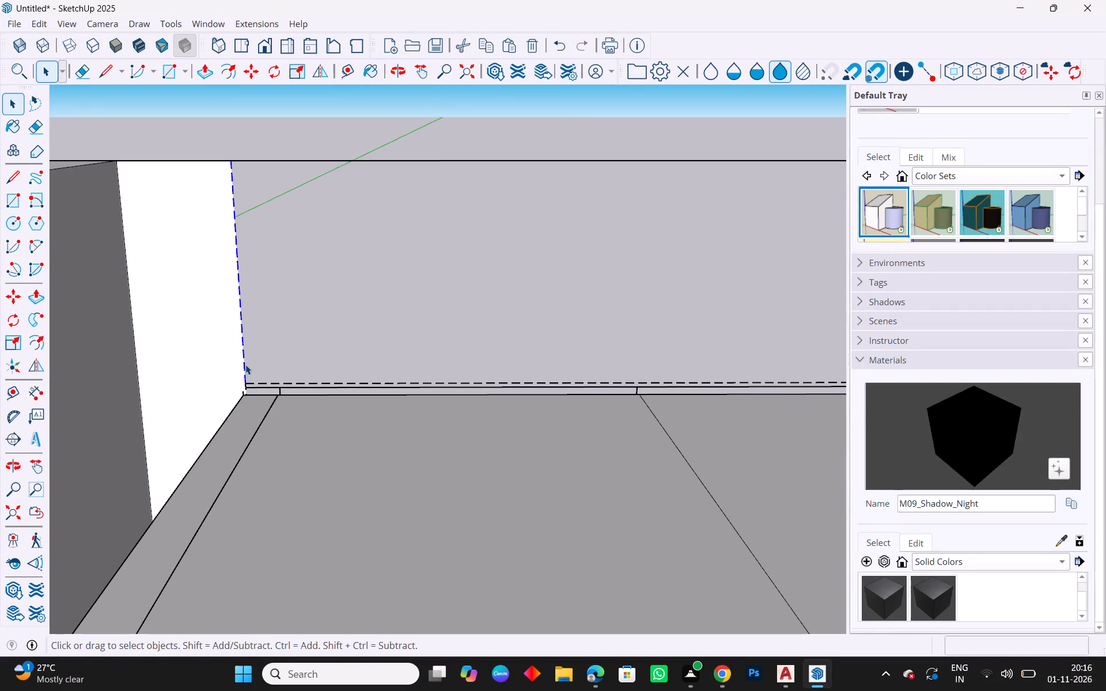
key(Delete)
click(321, 383)
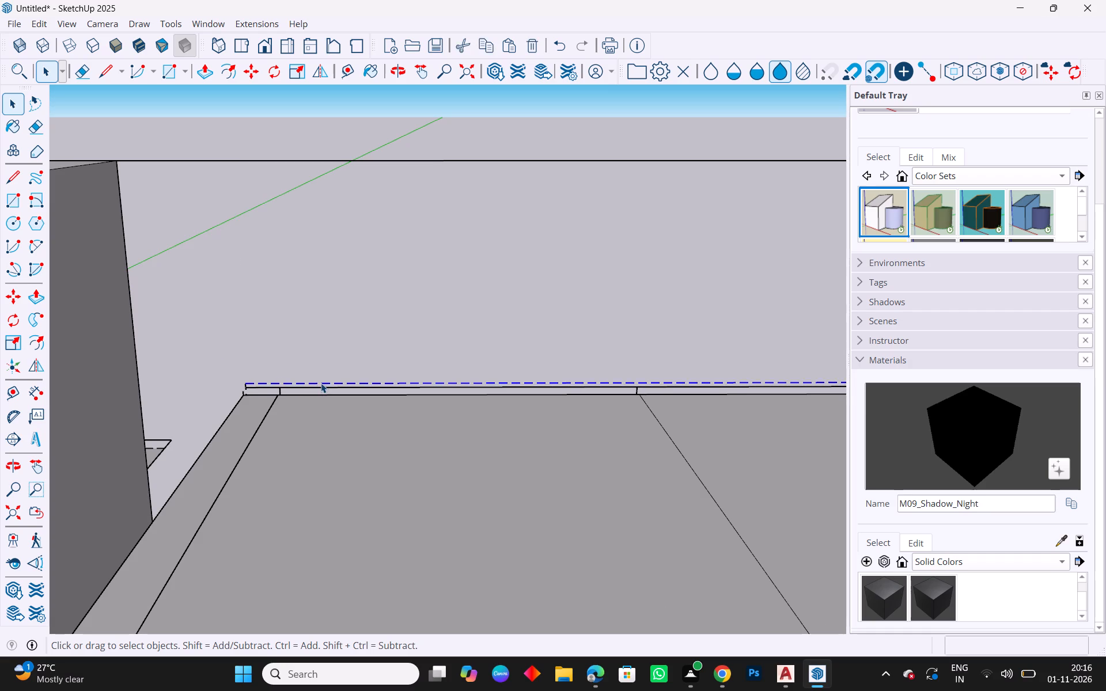
key(Delete)
Delete the leftover vertical line and short dashed horizontal line above the open-shelf cabinet, beside the side wall.
scroll(146, 343, down, 7)
middle_drag(527, 377, 483, 403)
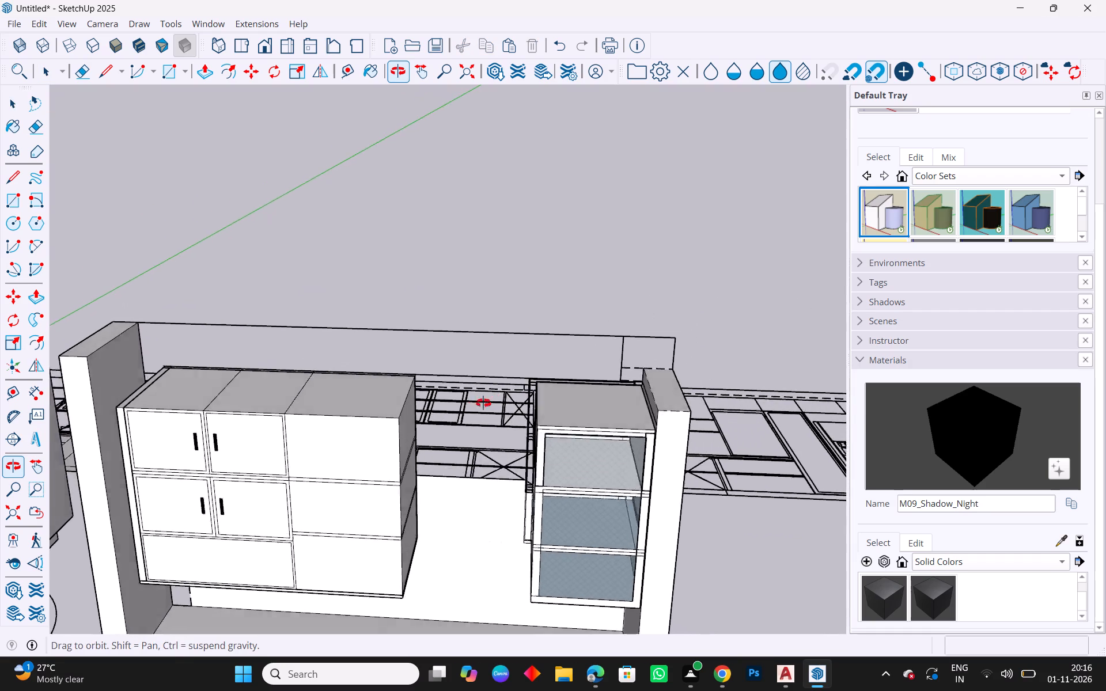
middle_drag(483, 403, 475, 407)
middle_drag(451, 386, 471, 311)
drag(482, 294, 451, 246)
key(Delete)
scroll(505, 323, down, 2)
middle_drag(519, 294, 465, 320)
scroll(597, 276, up, 4)
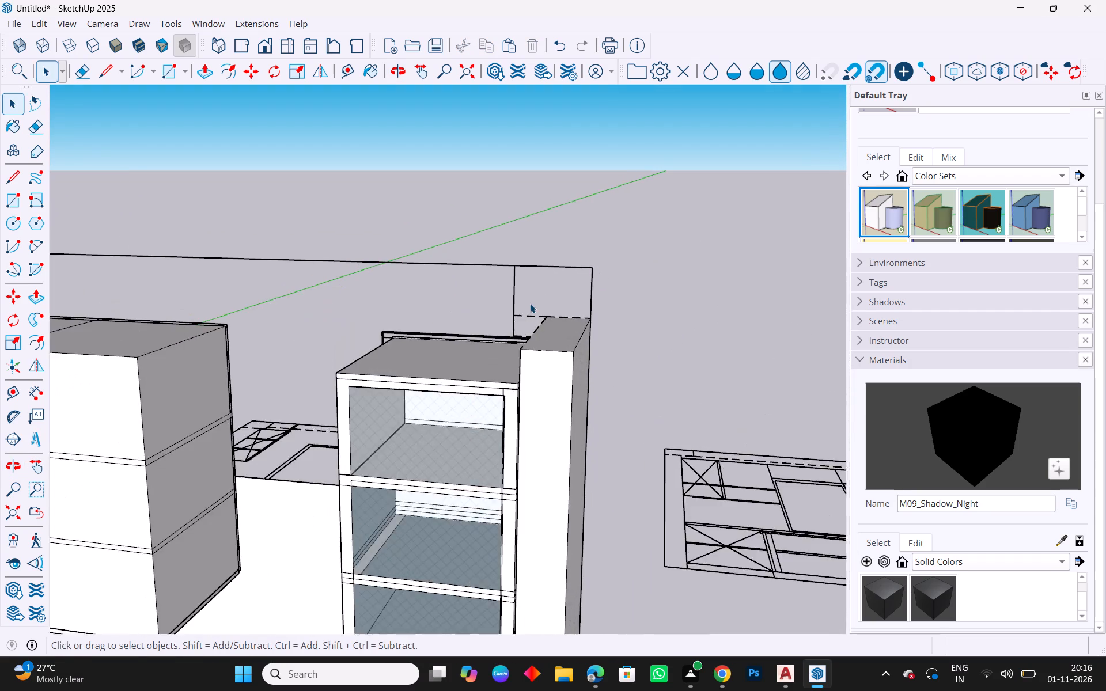
scroll(529, 306, up, 3)
drag(499, 383, 408, 303)
key(Delete)
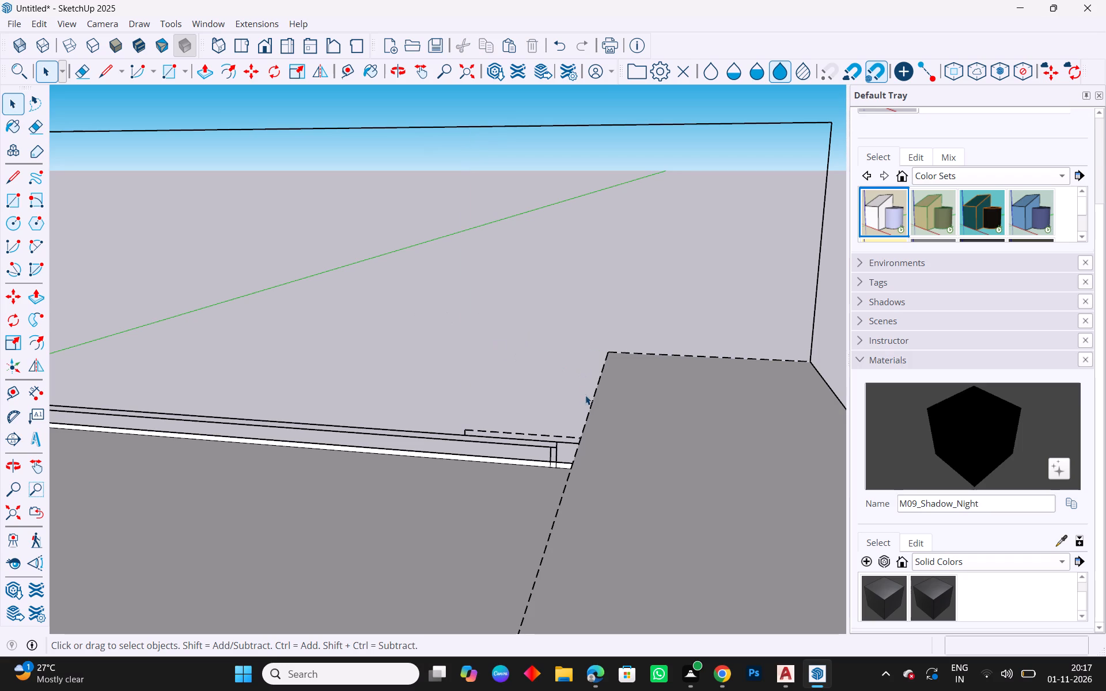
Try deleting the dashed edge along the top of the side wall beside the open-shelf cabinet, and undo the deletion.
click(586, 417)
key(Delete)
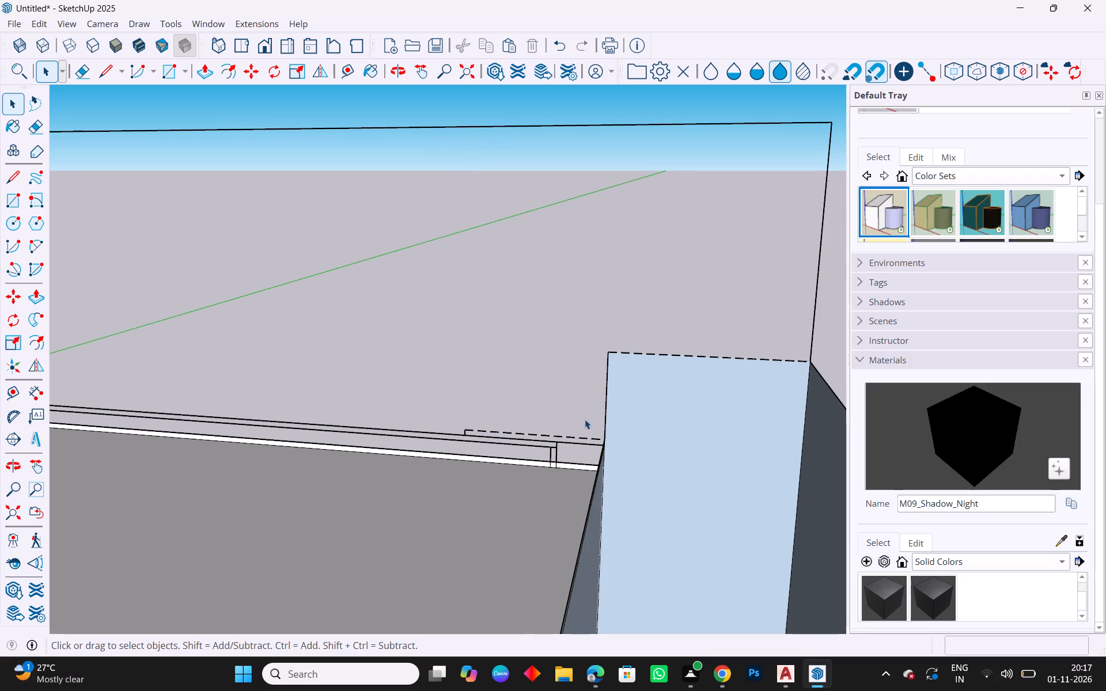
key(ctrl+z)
Delete the two overlapping bottom faces and the upper inner side face of the wide wall cabinet, working from its back.
scroll(532, 366, down, 4)
scroll(590, 373, down, 2)
middle_drag(663, 378, 602, 380)
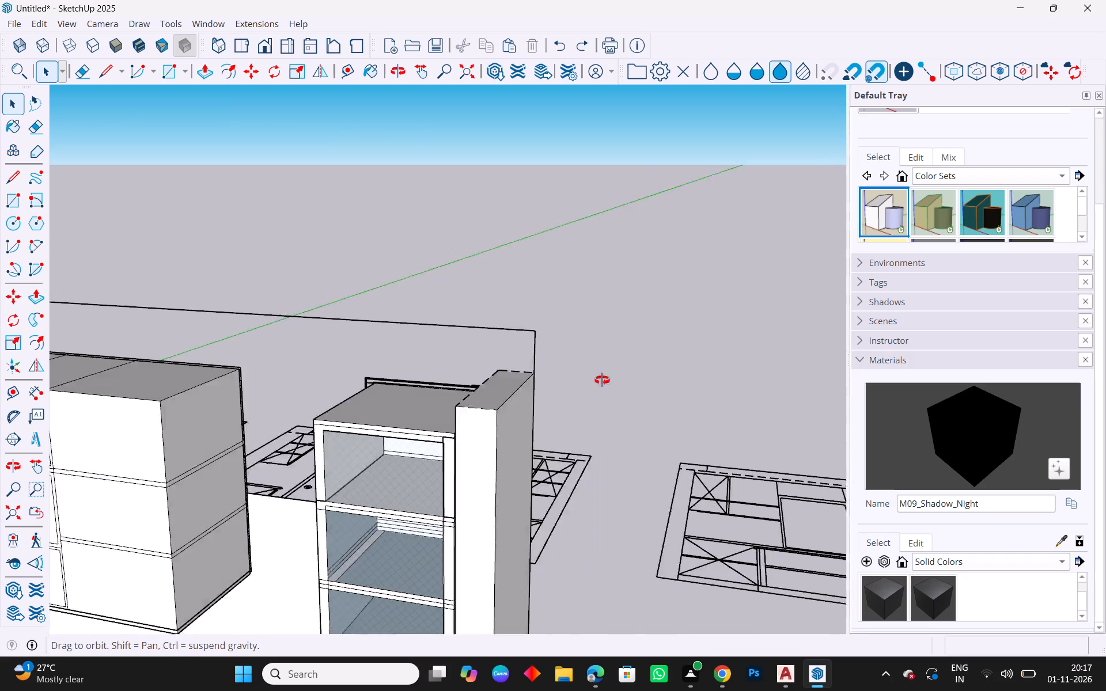
middle_drag(602, 380, 431, 390)
scroll(567, 323, down, 9)
middle_drag(555, 406, 138, 422)
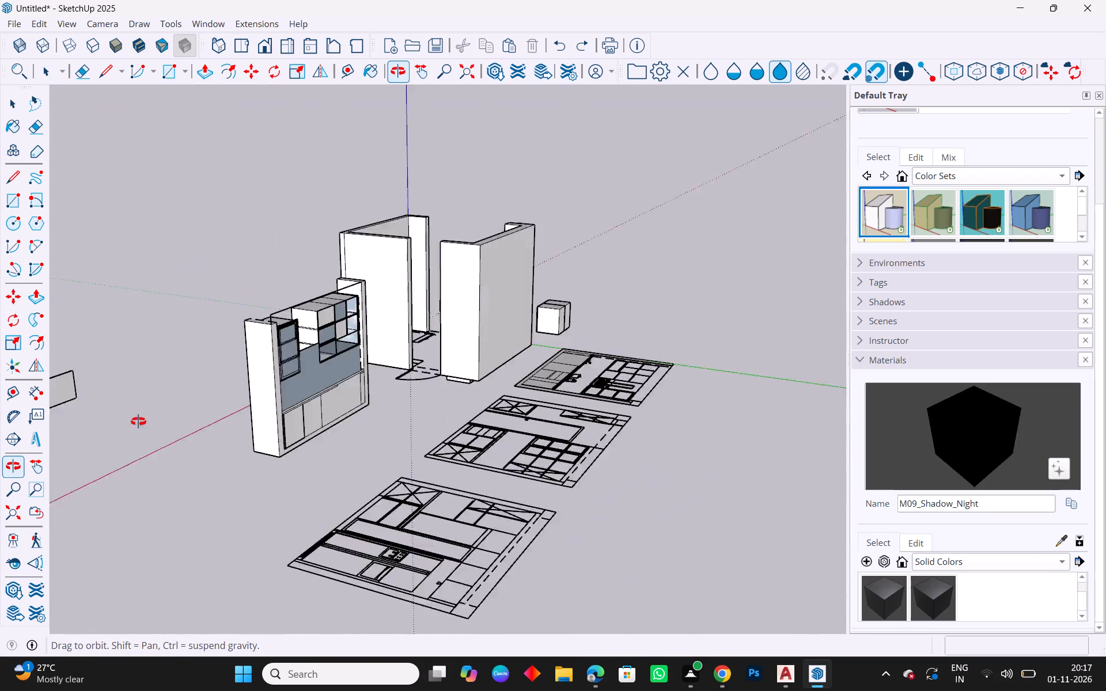
middle_drag(138, 422, 68, 392)
scroll(425, 288, up, 5)
middle_drag(498, 333, 300, 362)
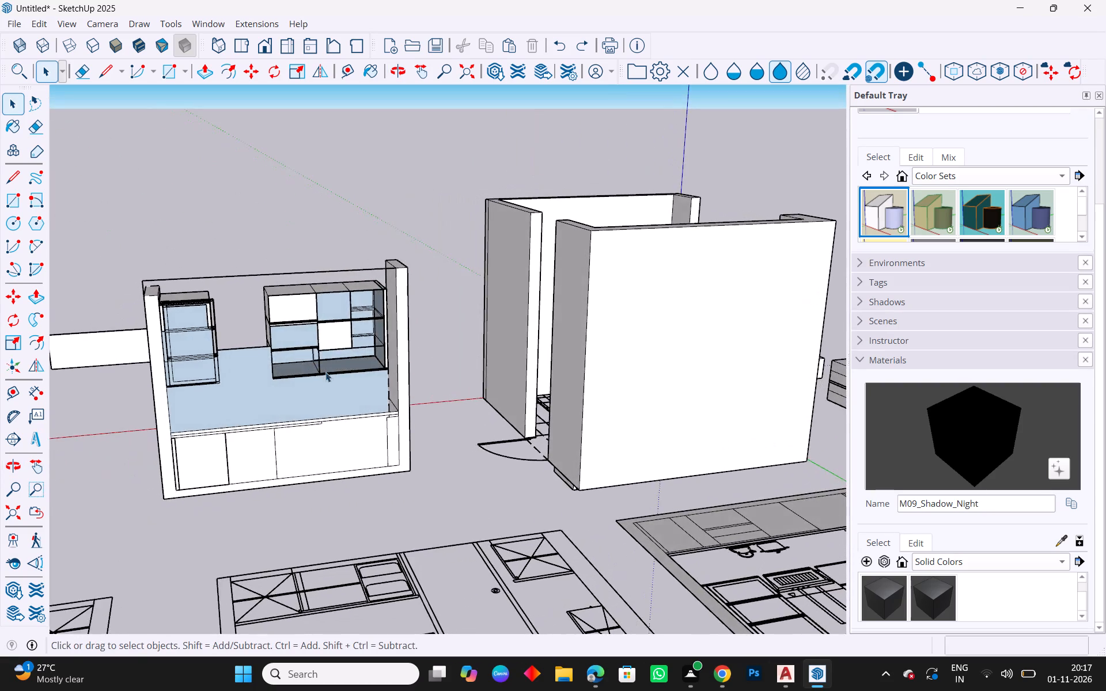
scroll(306, 377, up, 8)
click(282, 359)
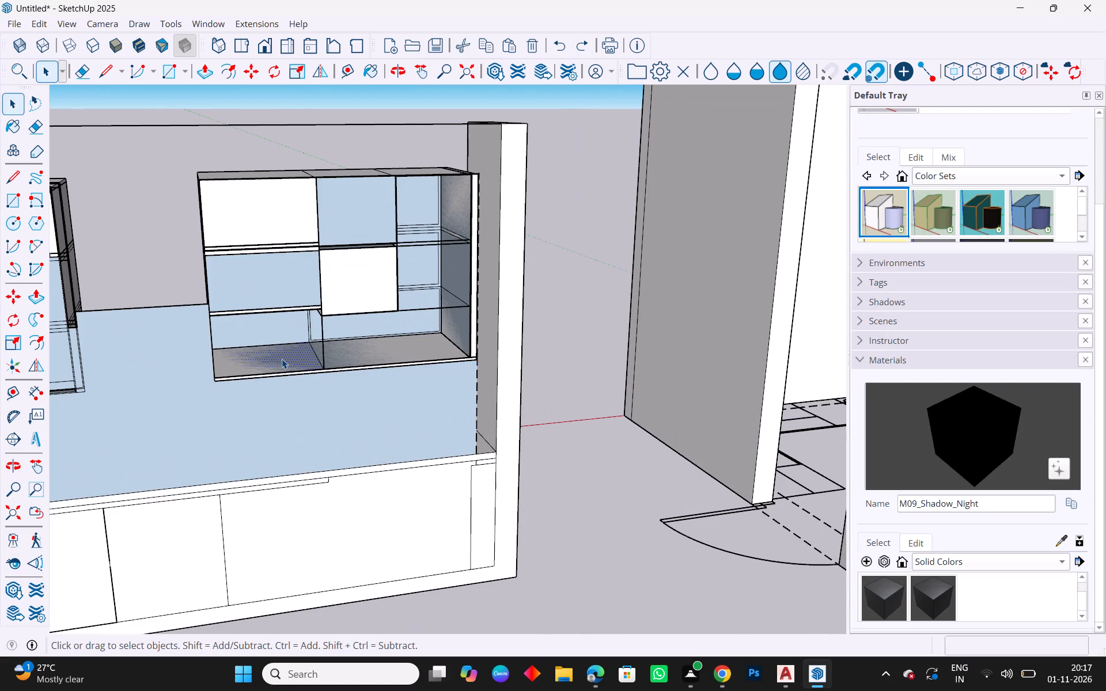
key(Delete)
click(366, 356)
key(Delete)
click(458, 221)
key(Delete)
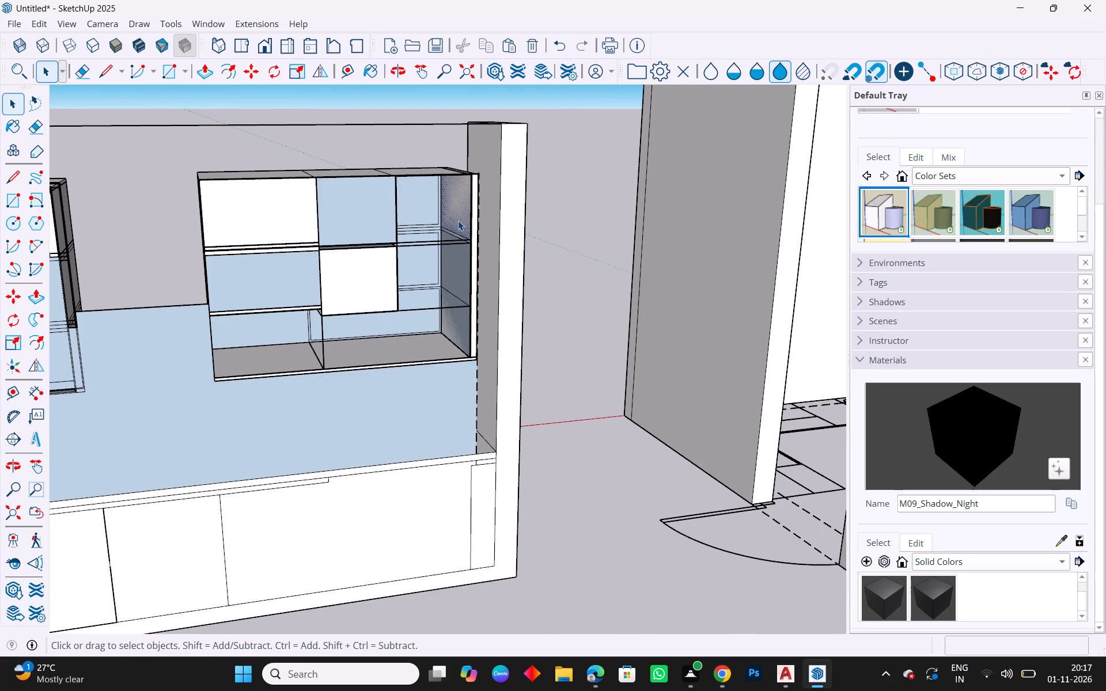
Delete the lower and middle inner side faces of the wide wall cabinet, working from its open back.
click(462, 332)
key(Delete)
scroll(589, 309, down, 4)
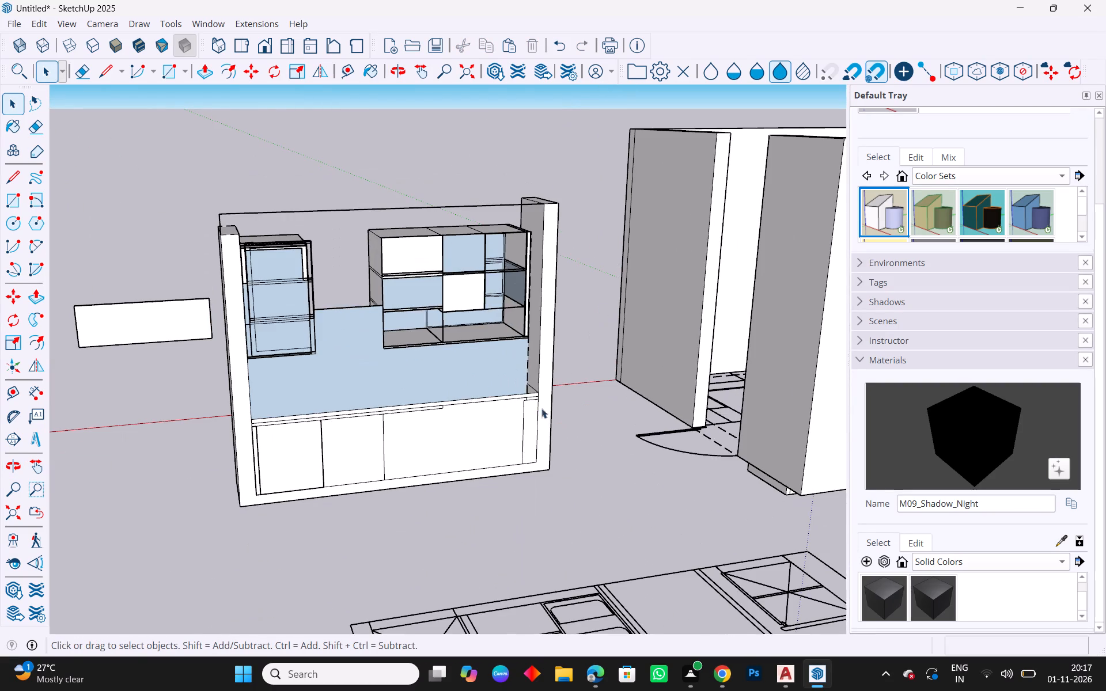
middle_drag(541, 412, 574, 332)
scroll(509, 286, up, 5)
click(522, 301)
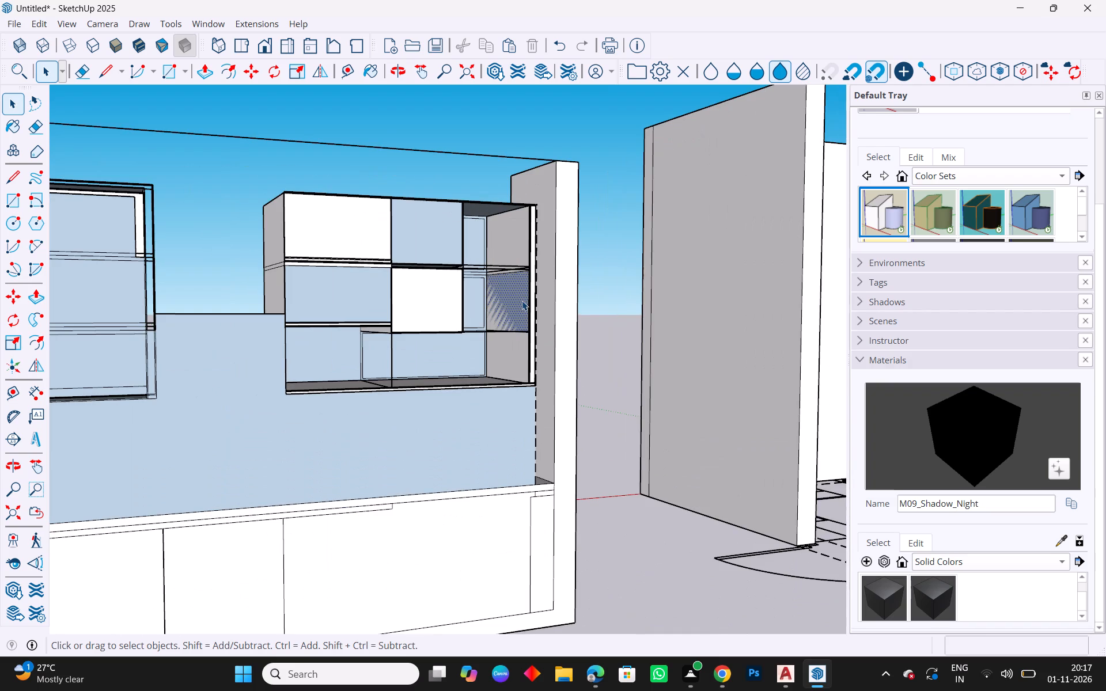
key(Delete)
Delete the back wall face that spans between the wall cabinets and the countertop.
scroll(591, 320, down, 5)
middle_drag(601, 392, 436, 457)
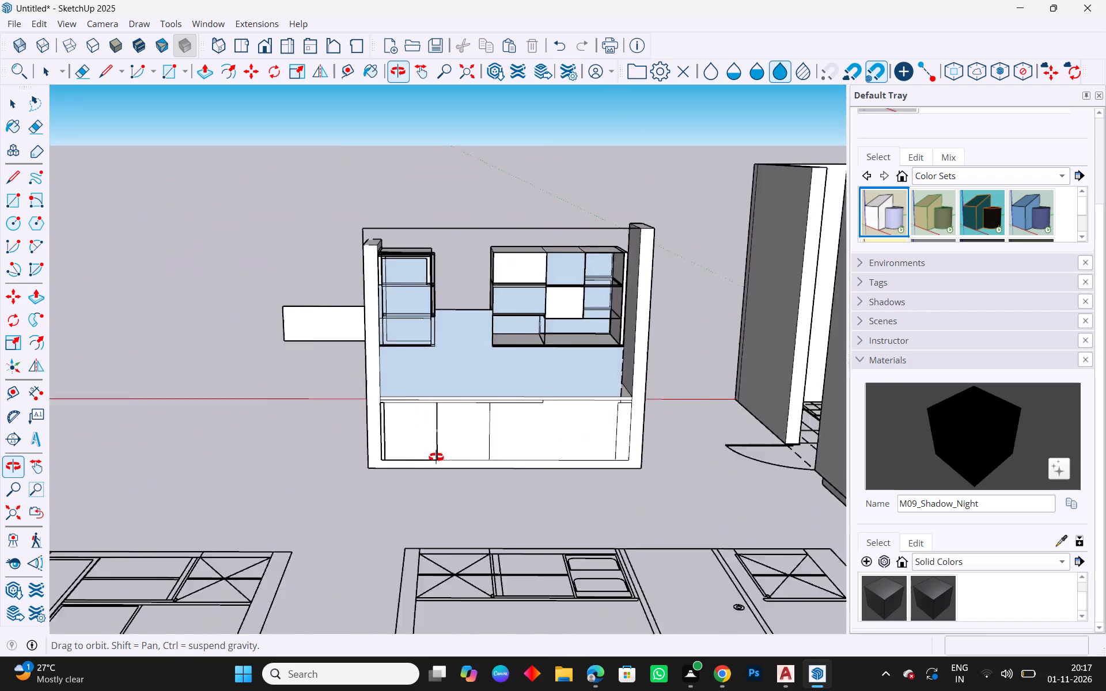
middle_drag(436, 457, 679, 533)
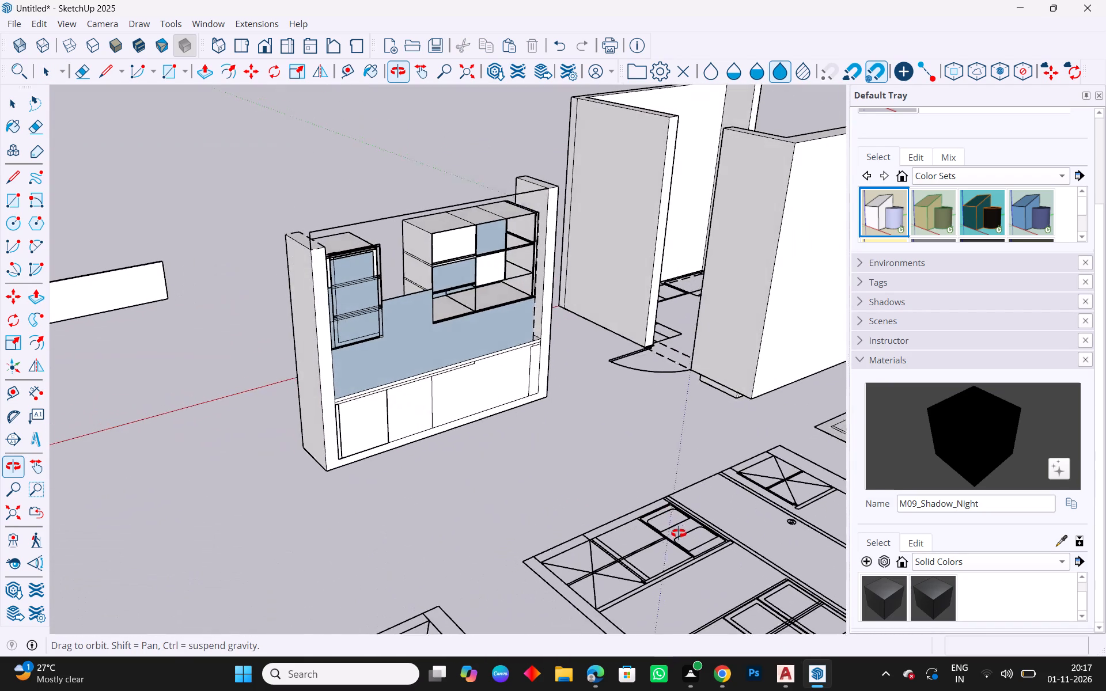
middle_drag(679, 533, 292, 431)
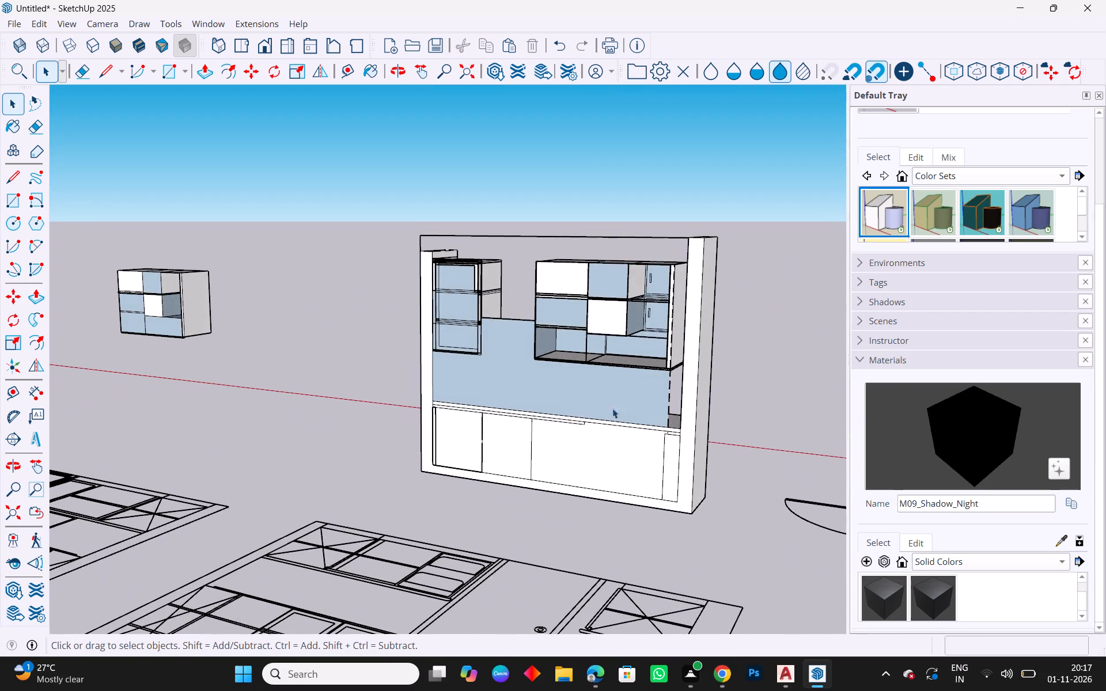
scroll(682, 402, up, 8)
click(615, 416)
key(Delete)
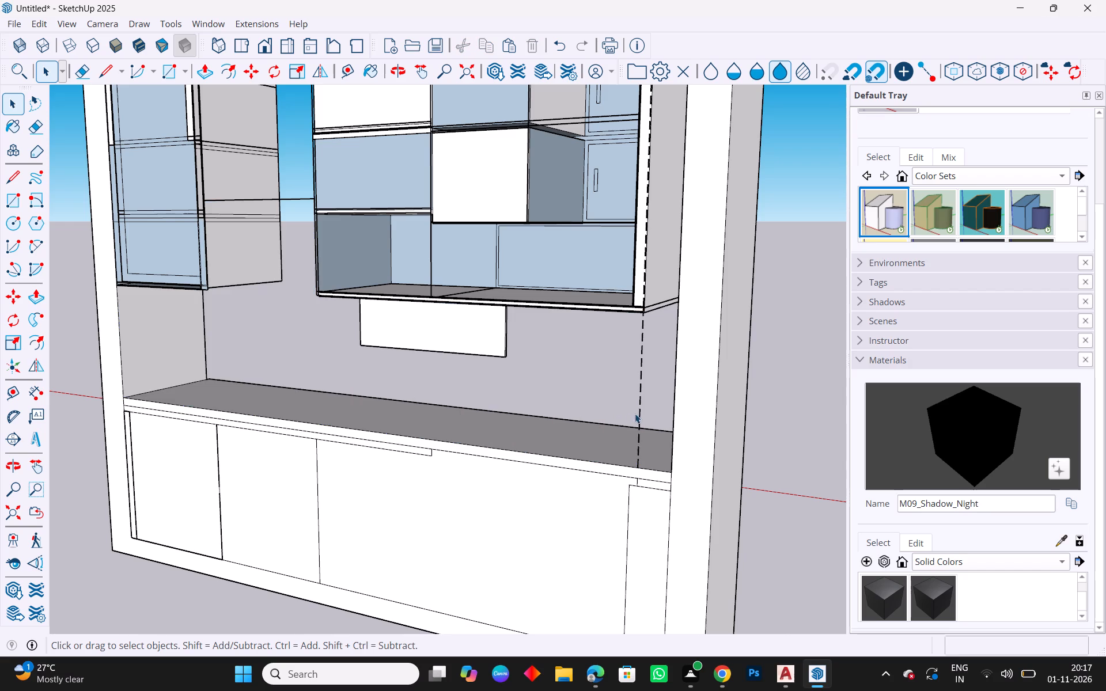
Delete the dashed vertical line's segments below, along and at the bottom corner of the wide wall cabinet.
click(638, 417)
key(Delete)
scroll(616, 258, up, 5)
scroll(658, 308, up, 8)
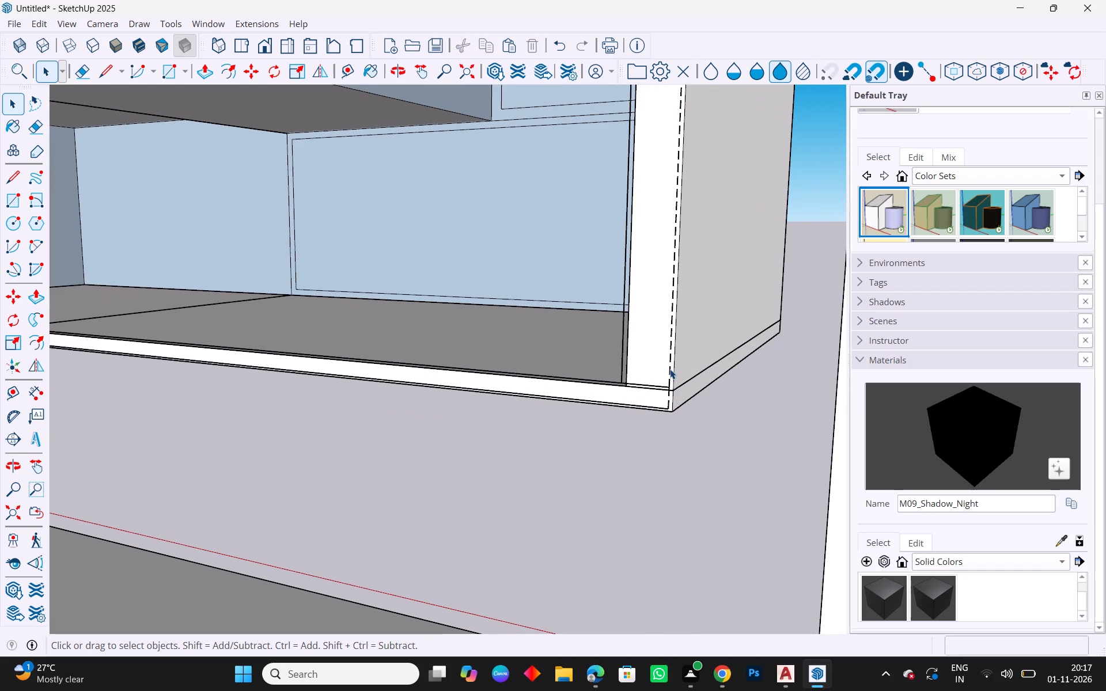
click(670, 369)
key(Delete)
scroll(664, 413, up, 5)
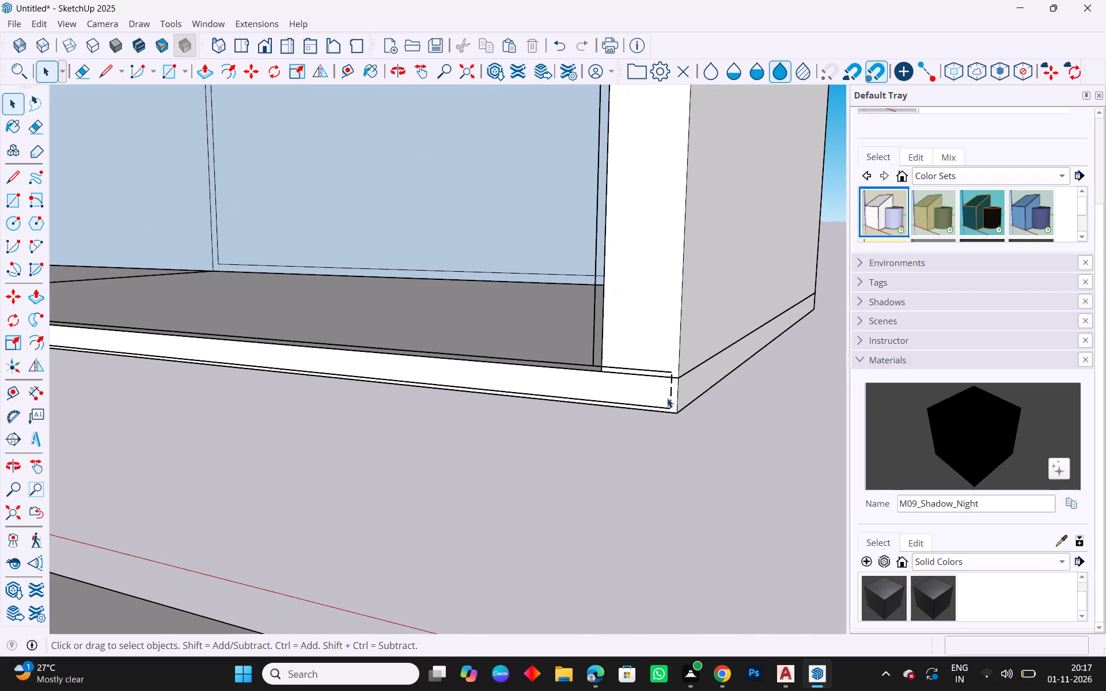
click(671, 394)
key(Delete)
Delete the leftover horizontal line running between the two wall cabinets.
scroll(686, 390, down, 9)
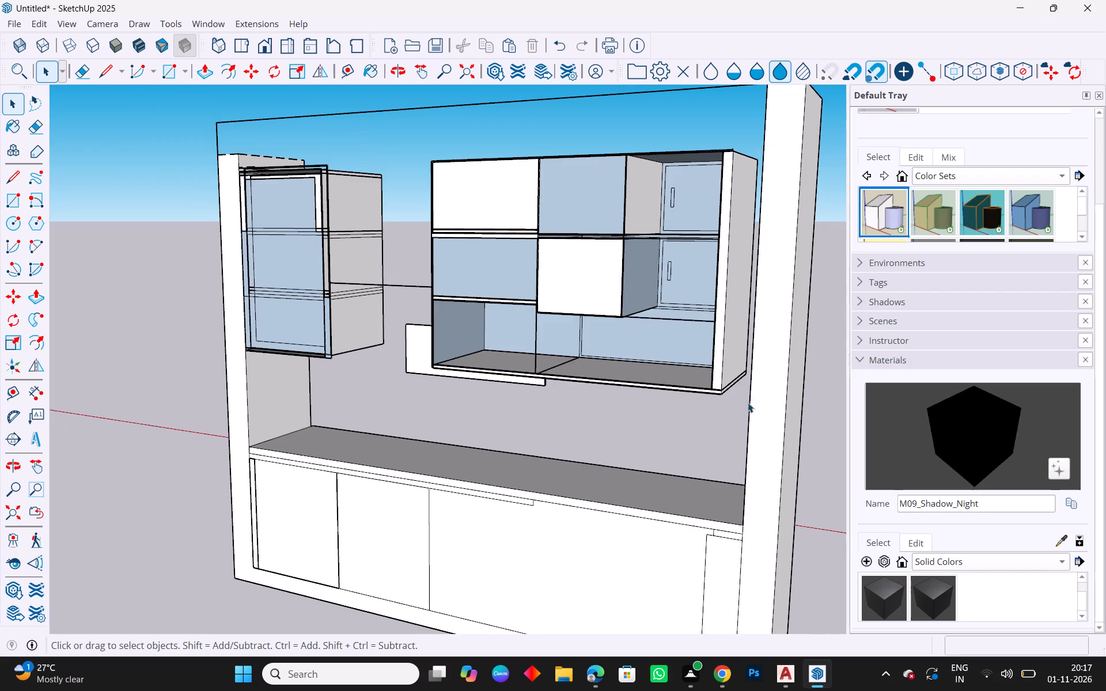
middle_drag(618, 422, 740, 472)
middle_drag(421, 339, 510, 298)
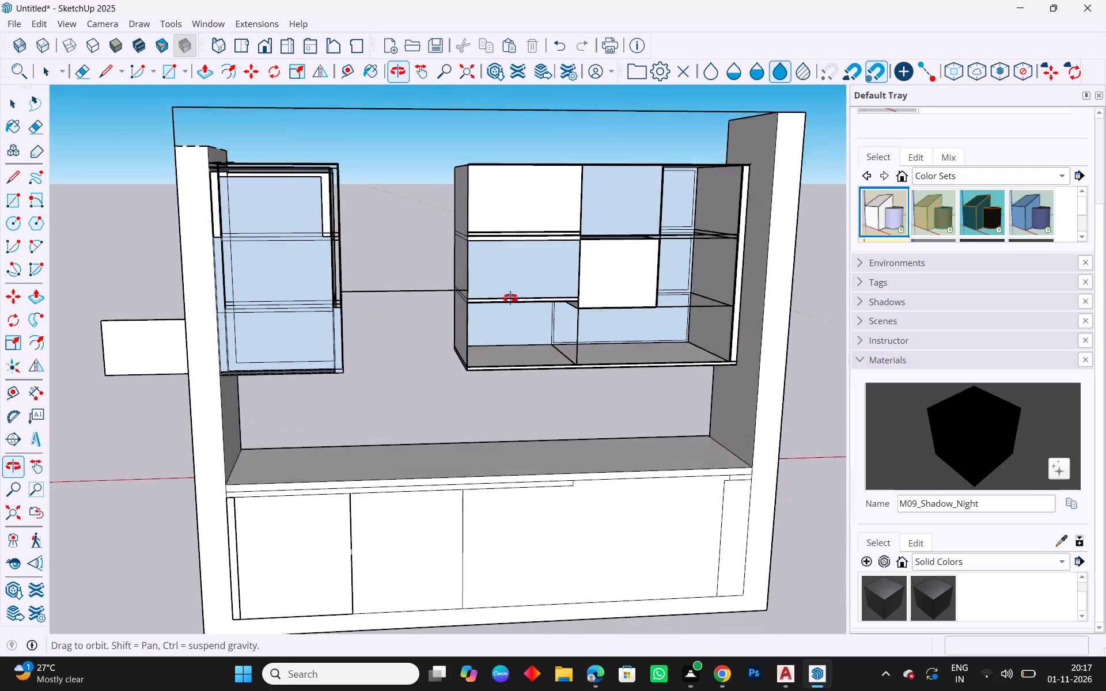
middle_drag(510, 298, 502, 289)
drag(422, 265, 388, 331)
key(Delete)
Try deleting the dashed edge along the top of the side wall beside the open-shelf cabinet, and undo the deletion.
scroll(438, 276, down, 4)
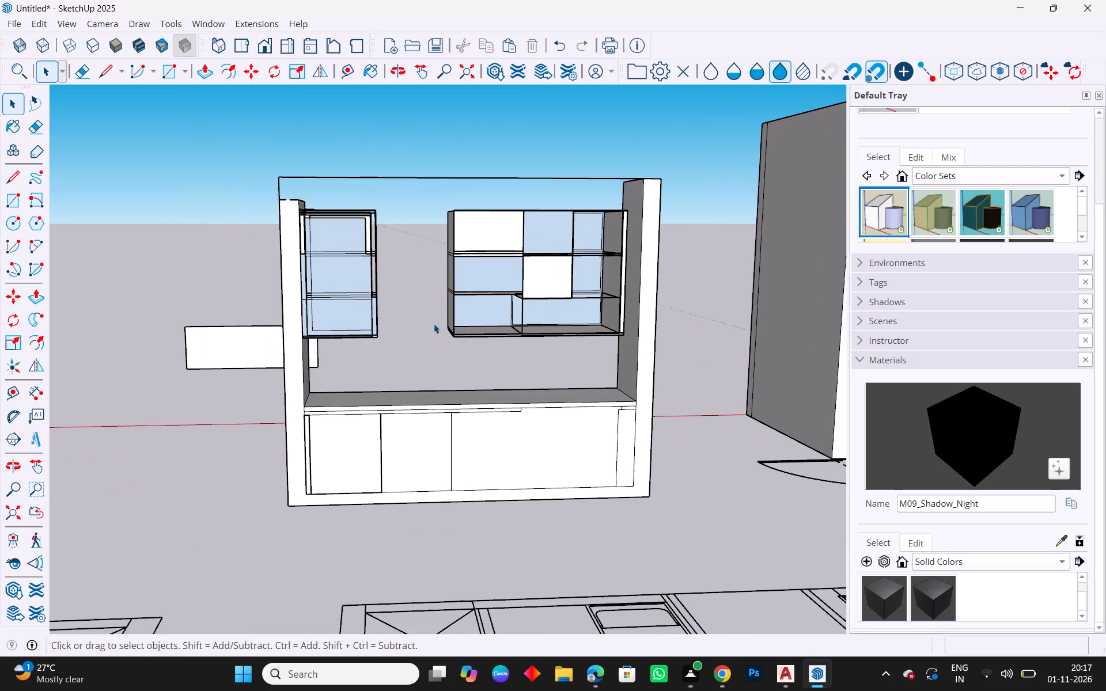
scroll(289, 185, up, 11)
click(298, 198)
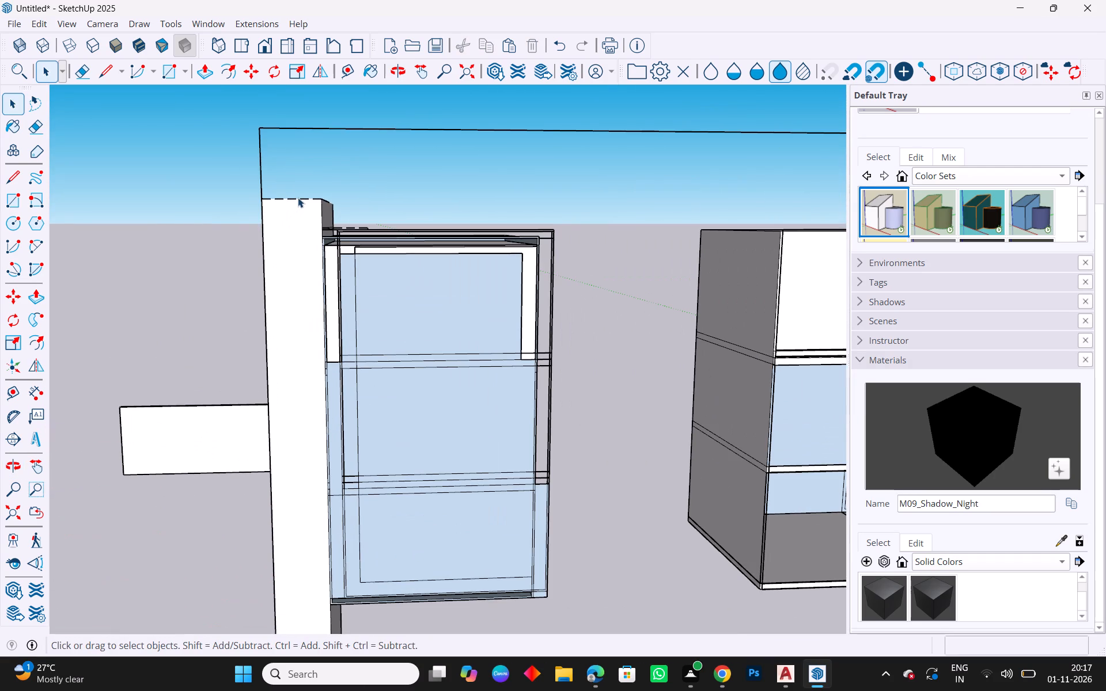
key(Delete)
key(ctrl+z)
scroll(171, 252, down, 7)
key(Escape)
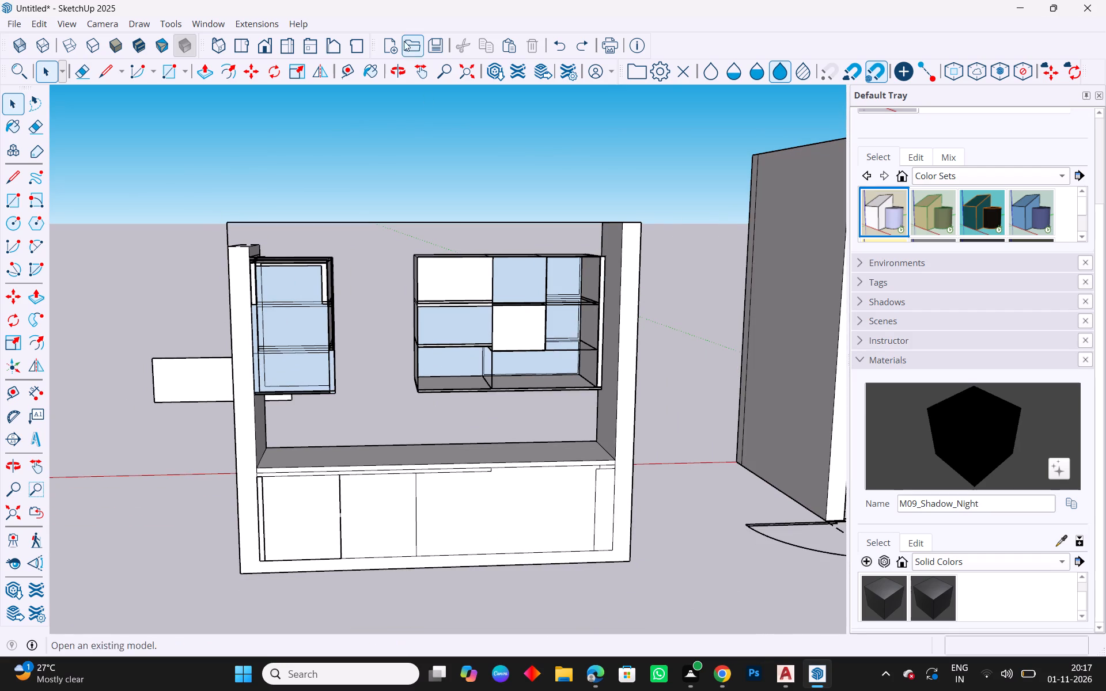
Draw a rectangle about 1.89 m by 3 m closing the back wall from its top corner to the countertop's far corner.
click(12, 200)
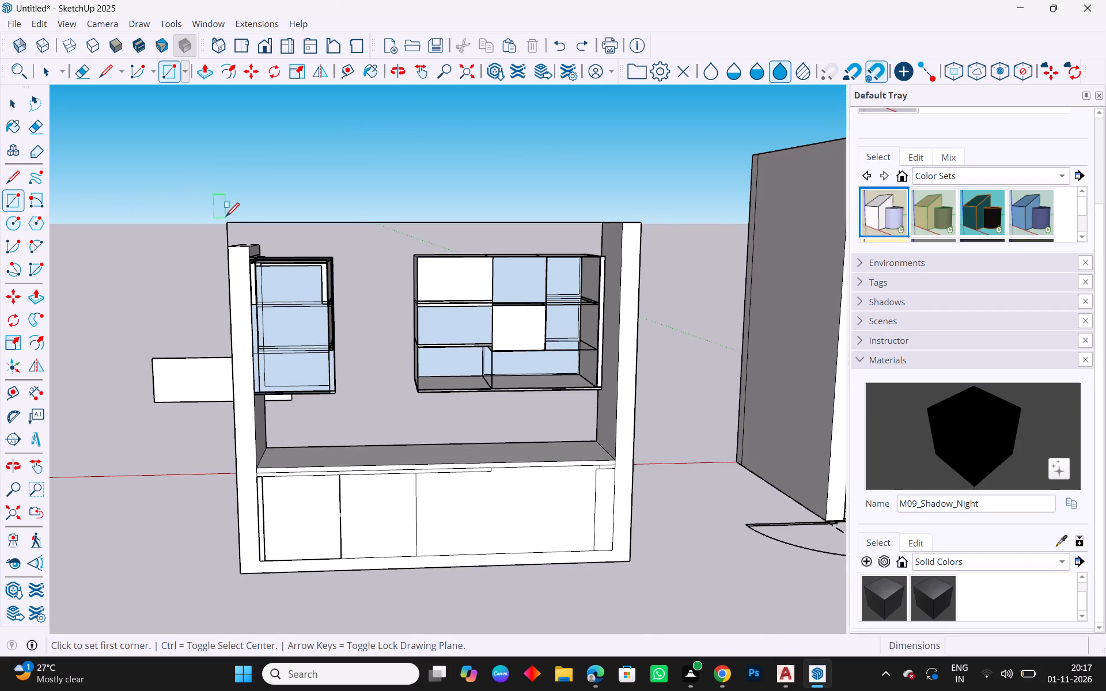
click(227, 222)
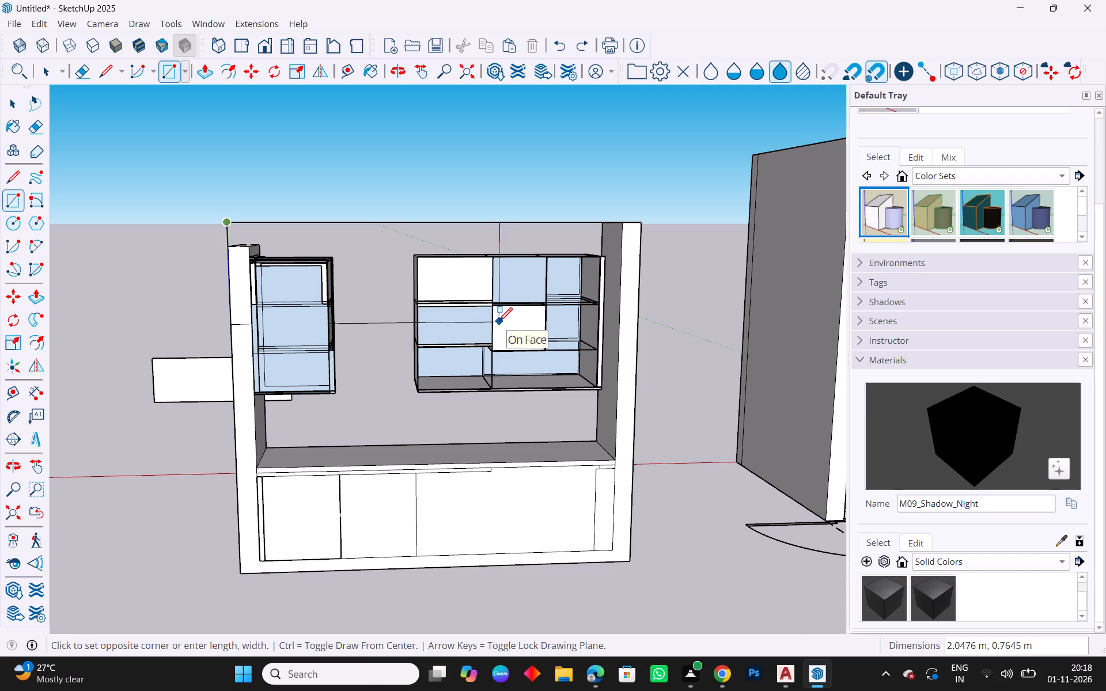
click(616, 462)
middle_drag(468, 404, 559, 438)
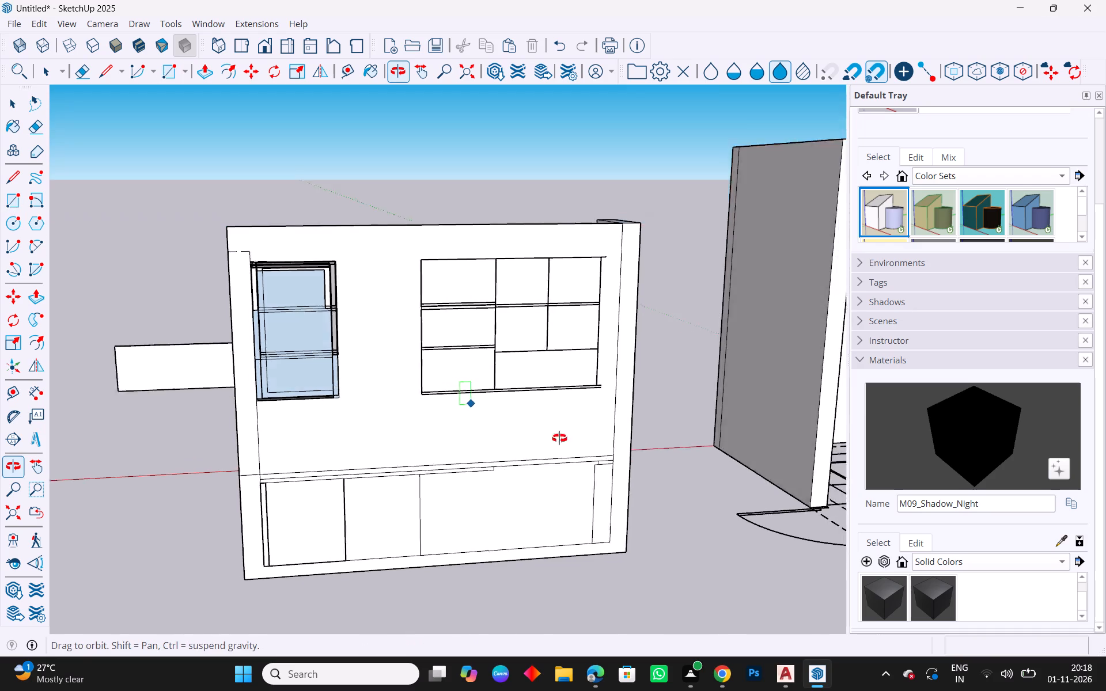
middle_drag(559, 438, 820, 455)
middle_drag(261, 527, 864, 435)
key(Escape)
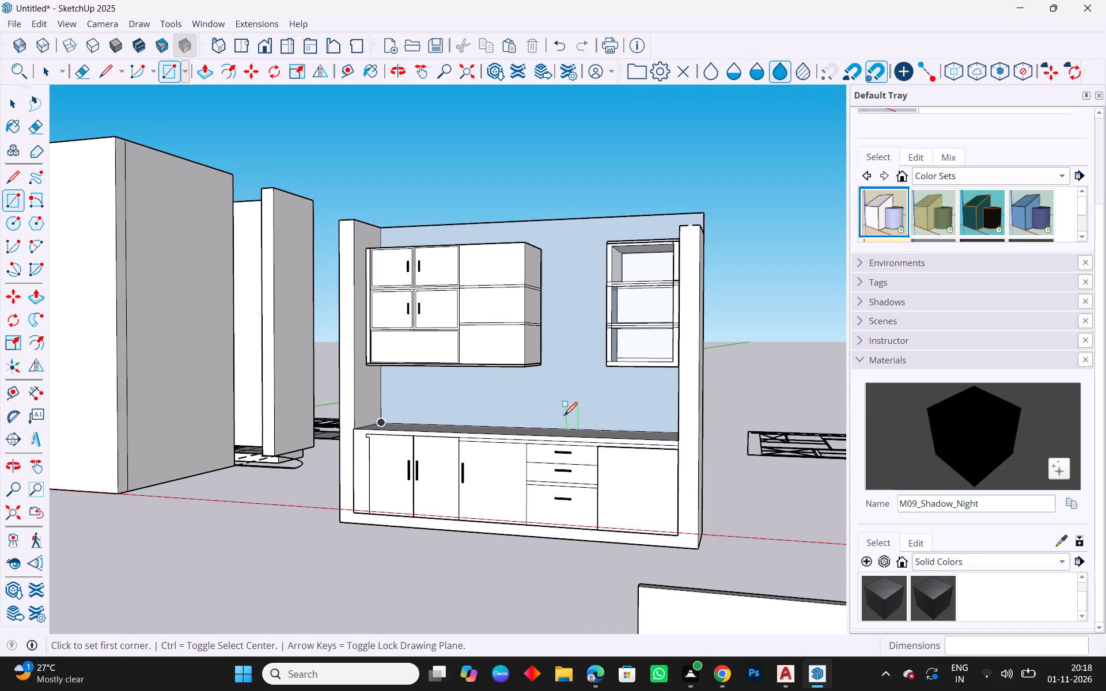
middle_drag(476, 426, 582, 472)
key(Escape)
key(space)
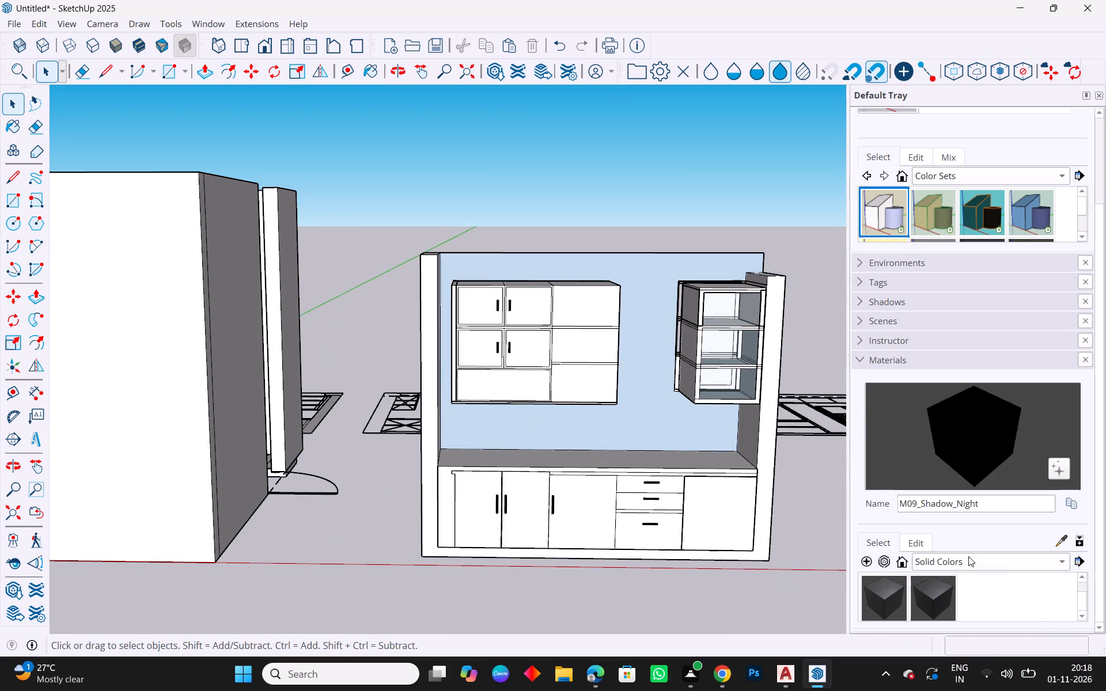
Rename the material M09_Shadow_Night as white.
drag(990, 498, 895, 502)
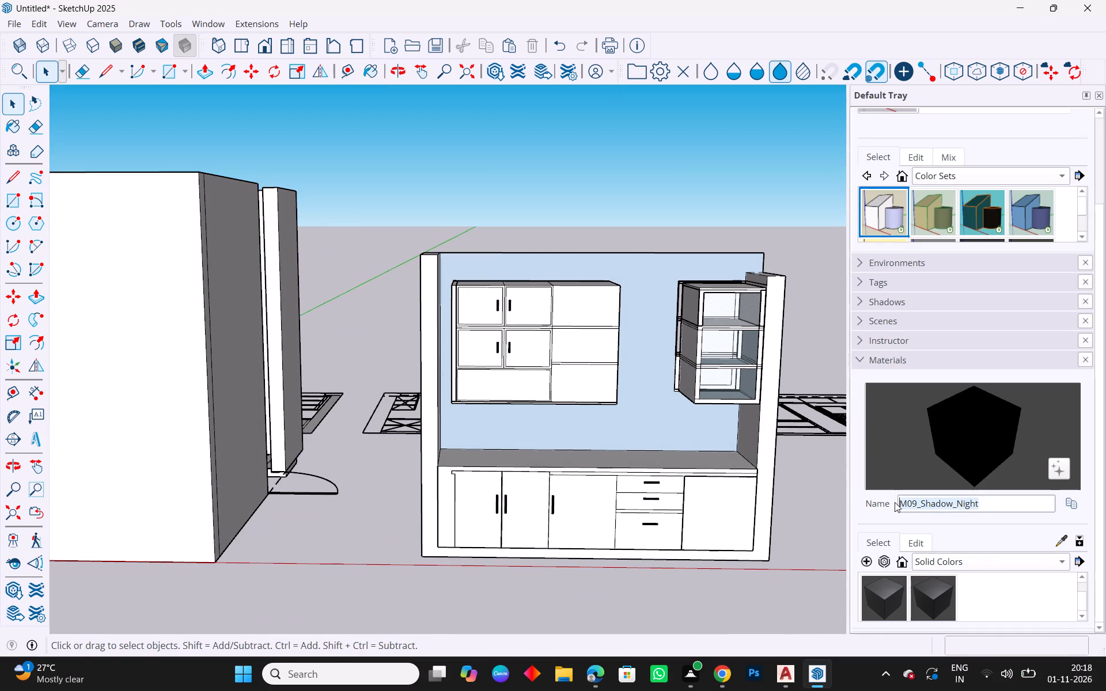
key(BackSpace)
text(white)
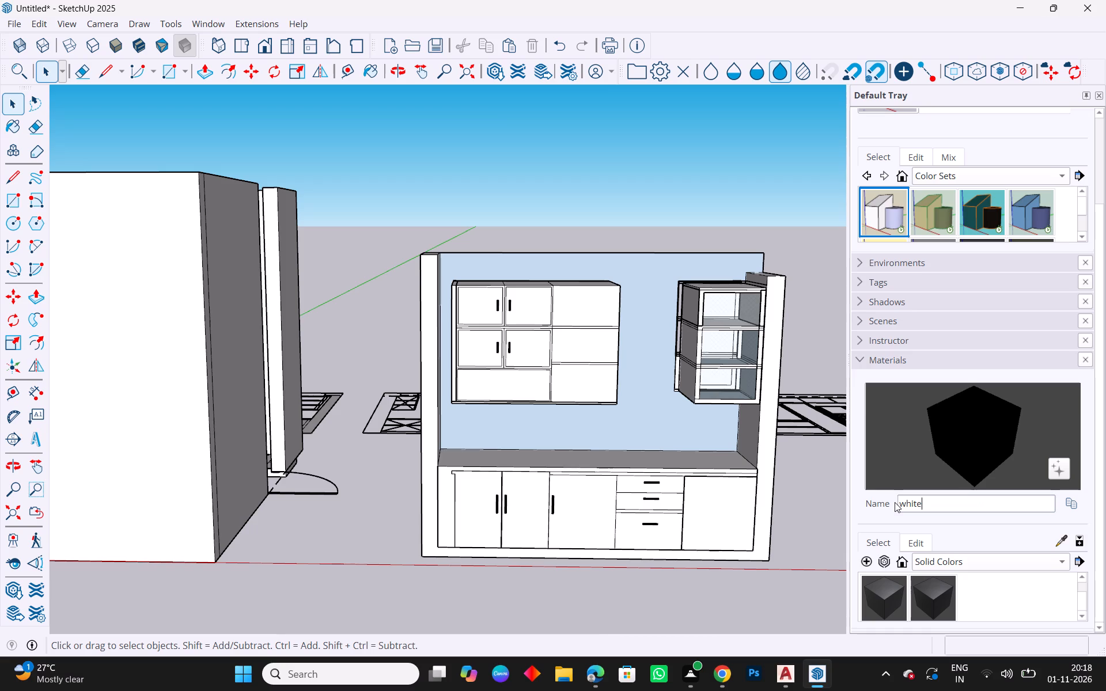
key(Return)
Duplicate the material white as white1, setting its colour to near-white at full brightness.
click(1074, 502)
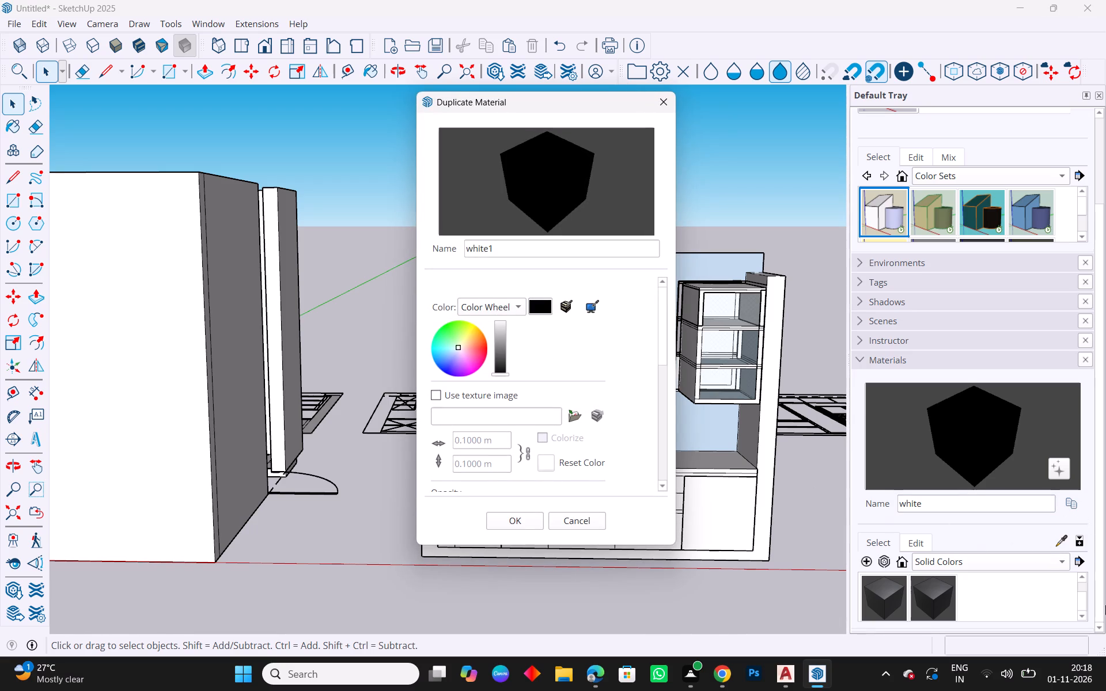
click(456, 344)
drag(501, 374, 505, 295)
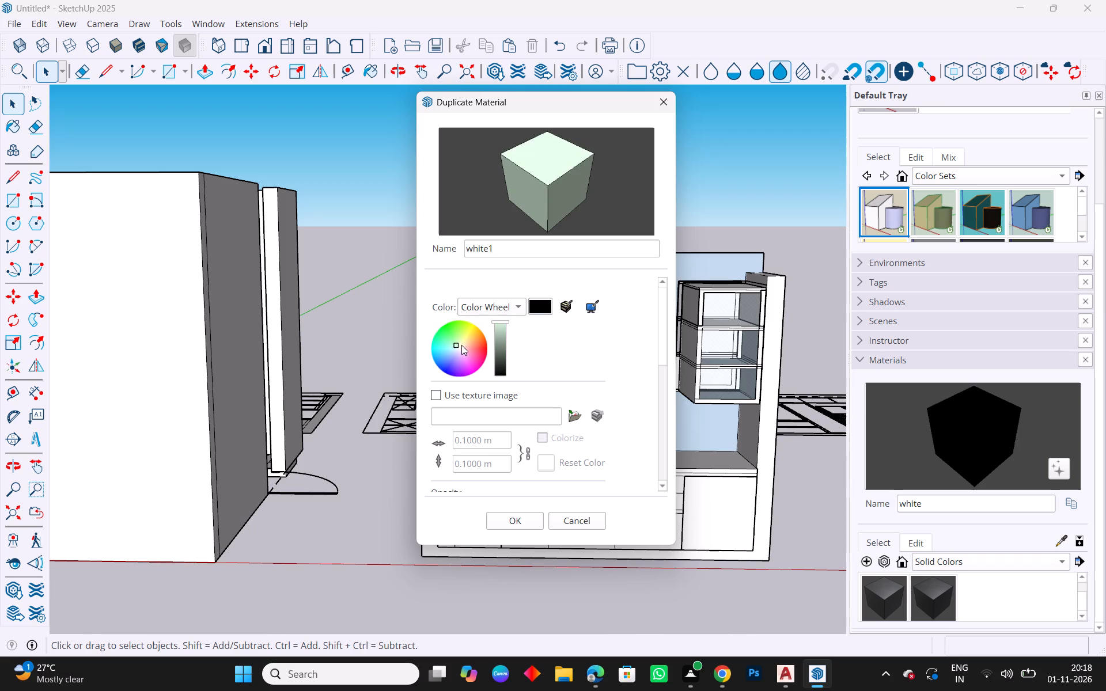
click(459, 349)
scroll(500, 322, up, 5)
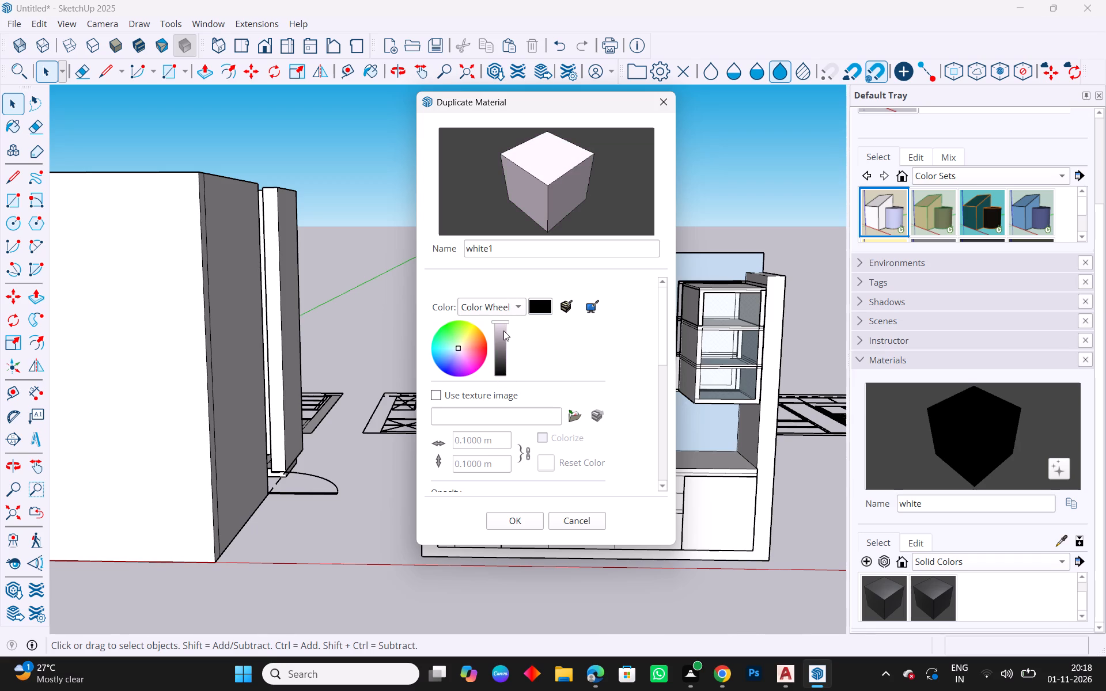
click(501, 325)
drag(501, 320, 505, 298)
click(508, 513)
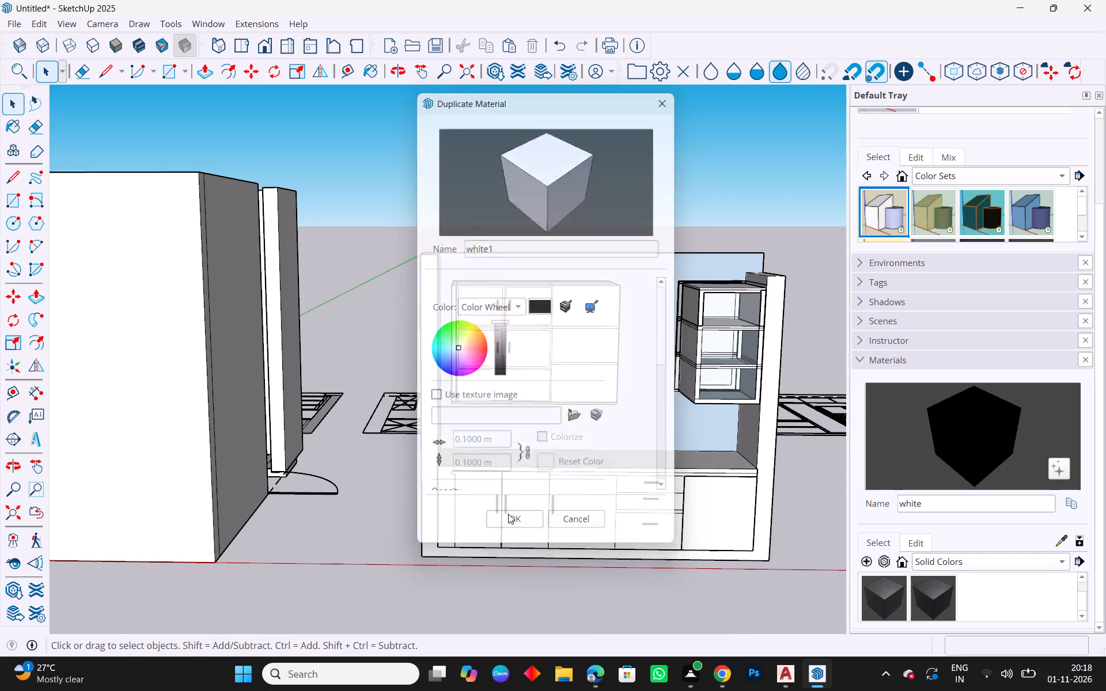
Paint the new back wall face behind the wall cabinets with the white1 material.
click(971, 441)
click(659, 317)
middle_drag(655, 427, 639, 411)
key(Escape)
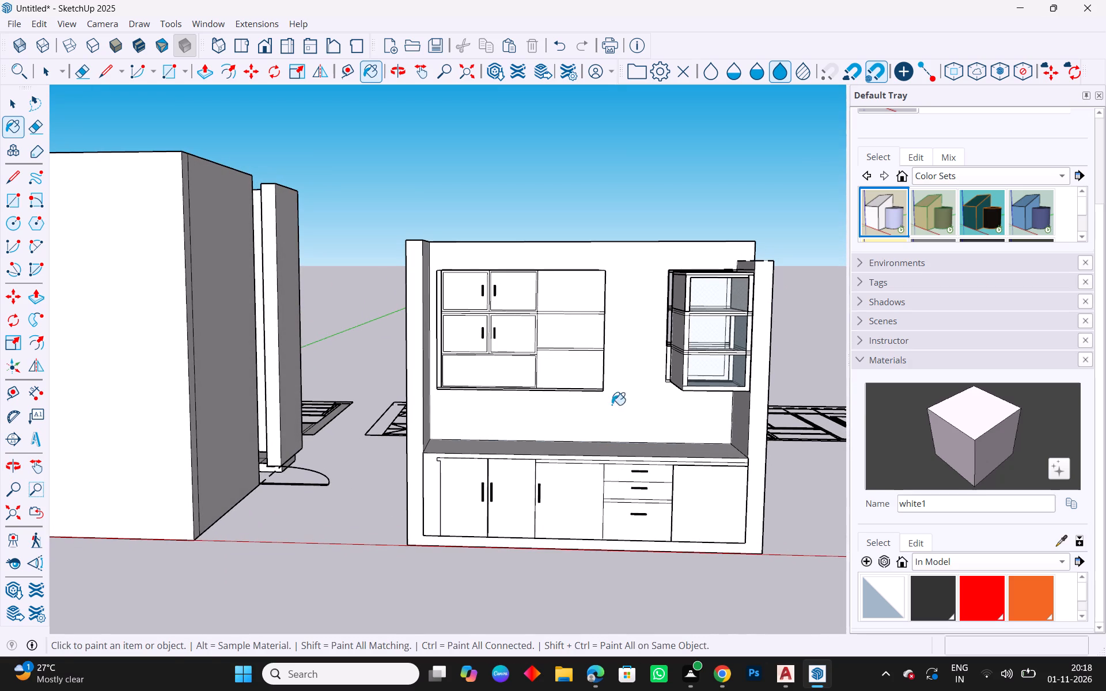
Examine the painted cabinet wall from several angles and look over the whole kitchen model from above.
scroll(580, 404, down, 1)
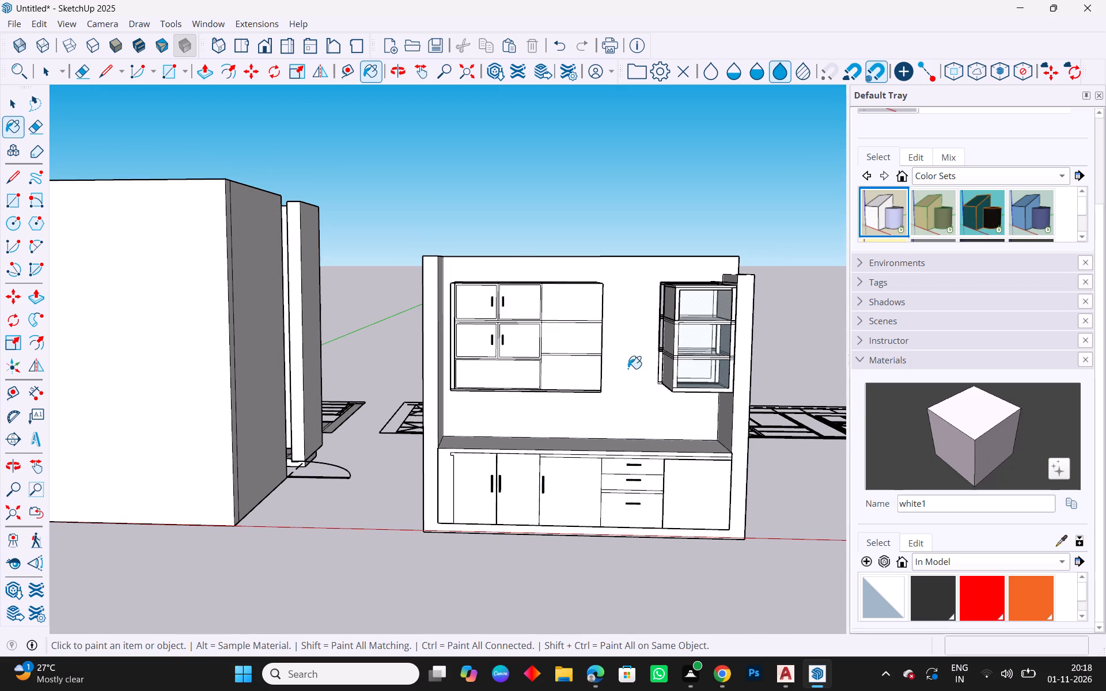
scroll(625, 385, down, 2)
middle_drag(672, 409, 641, 469)
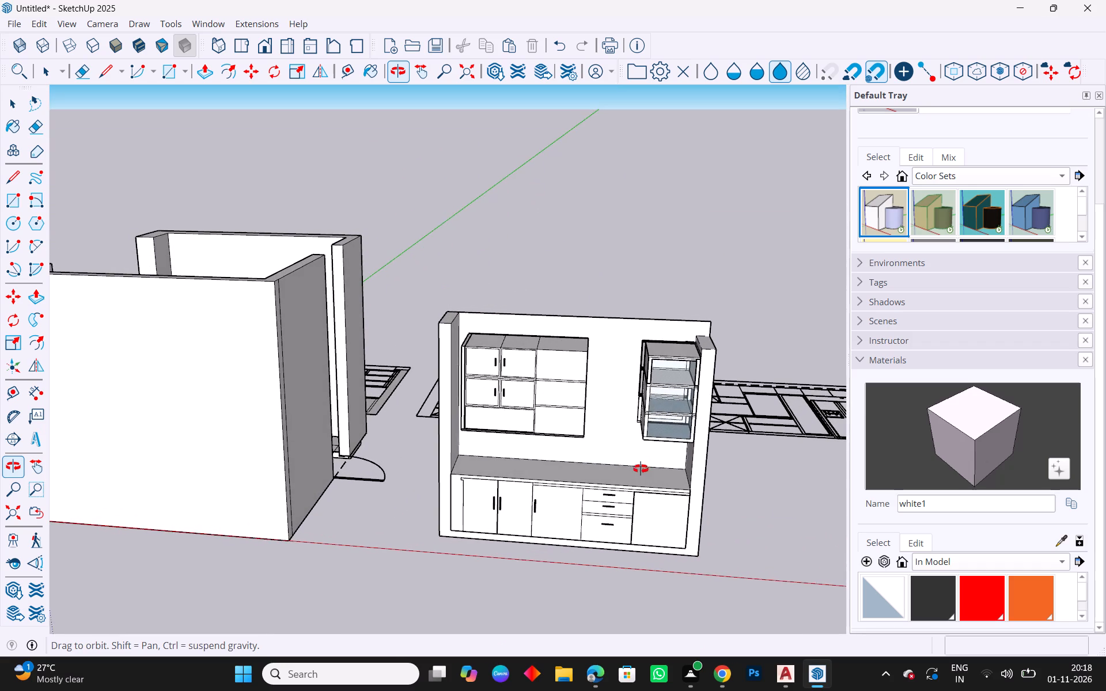
middle_drag(641, 469, 728, 413)
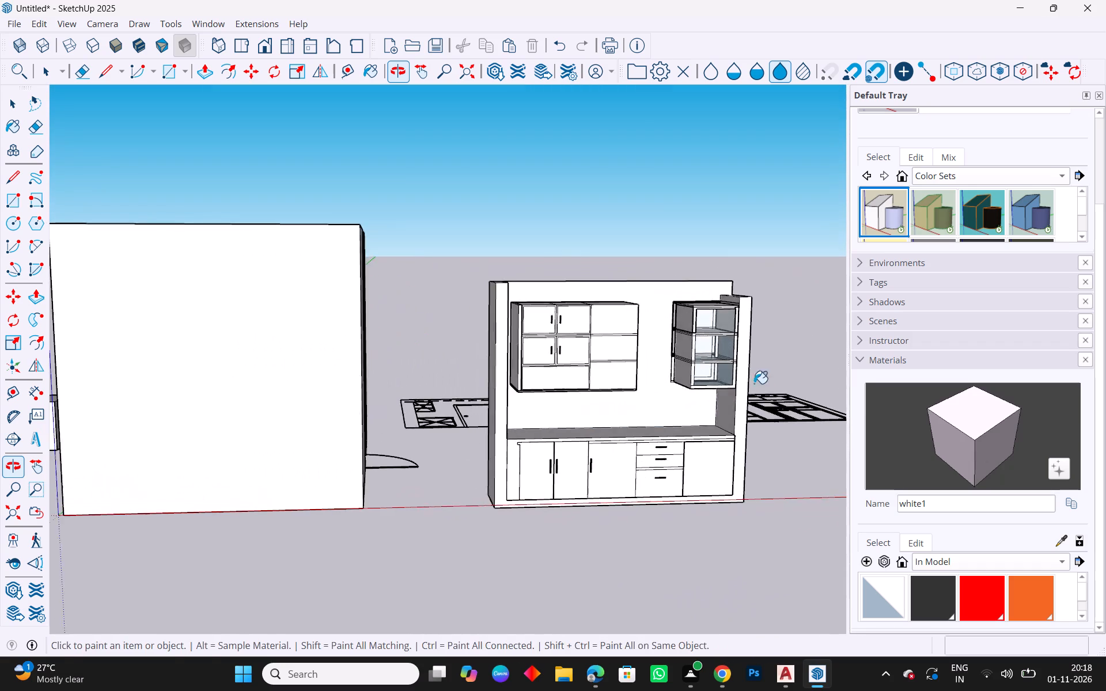
scroll(657, 347, down, 5)
middle_drag(384, 318, 446, 571)
middle_drag(437, 473, 665, 498)
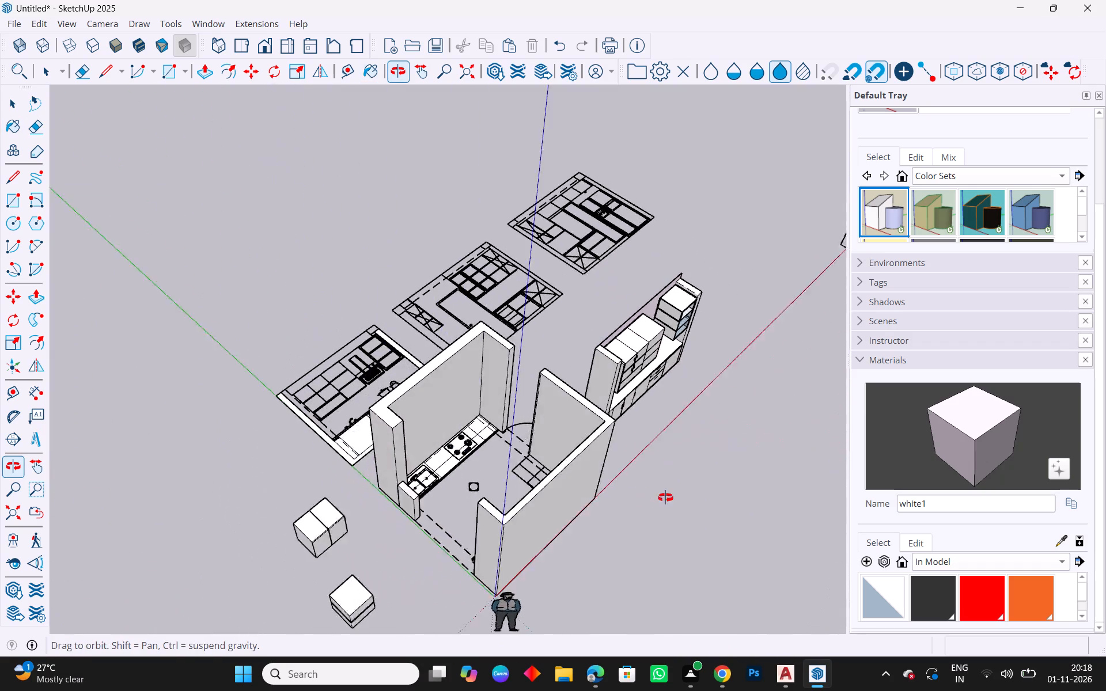
middle_drag(665, 498, 679, 495)
Switch to the Chrome browser.
click(706, 684)
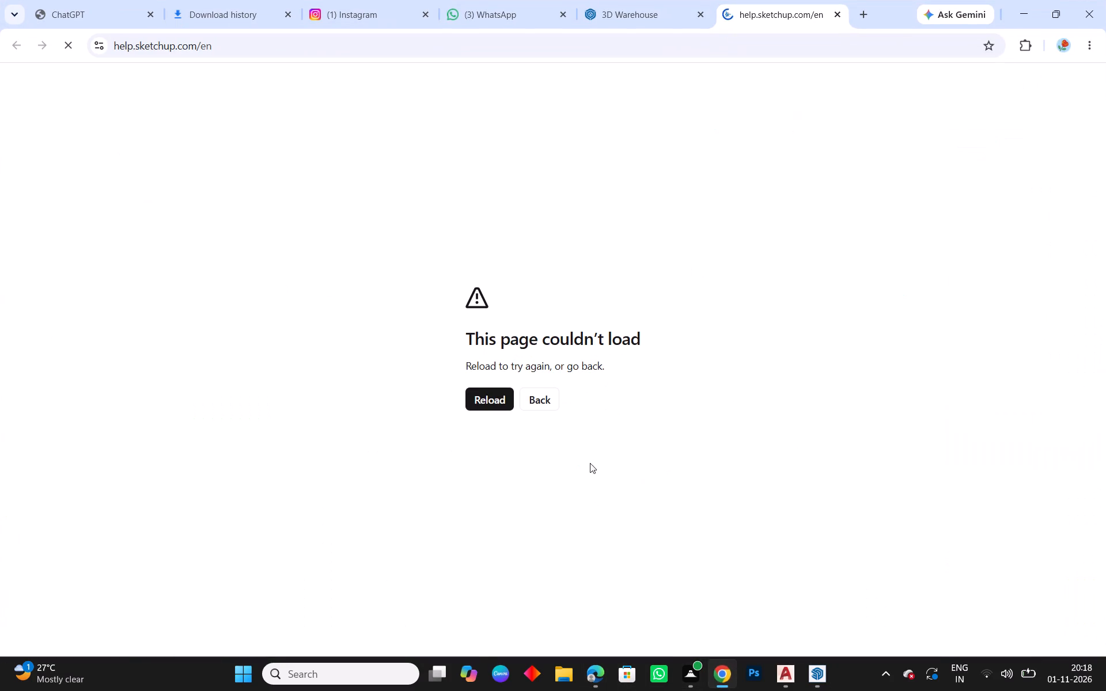
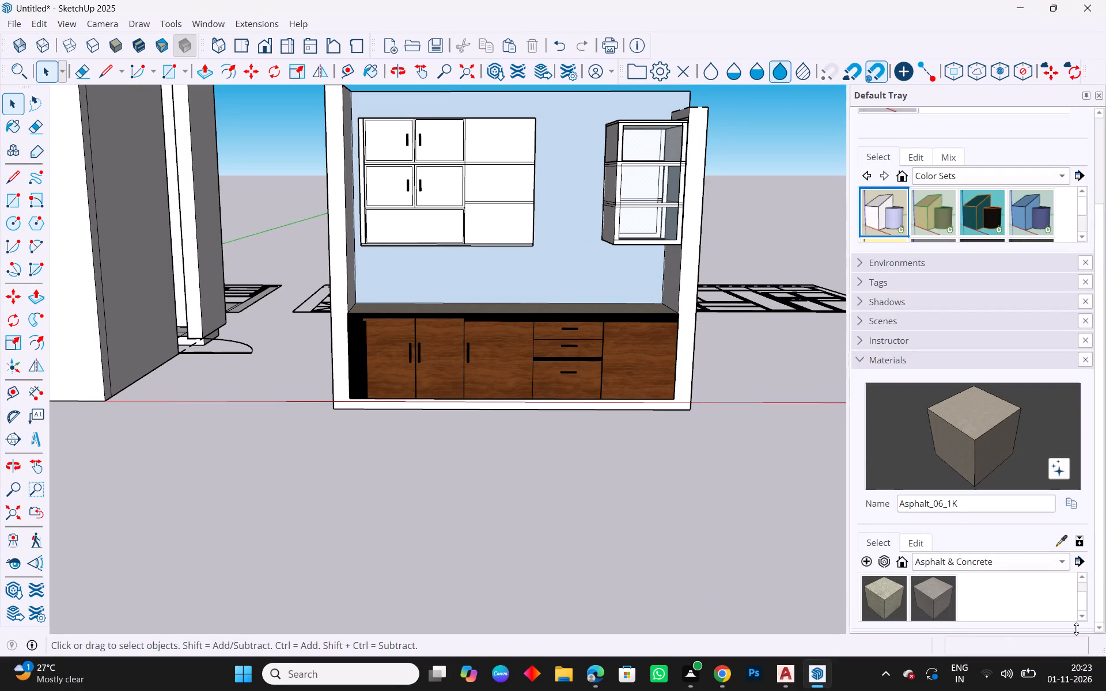
Paint the two top-row doors and the adjoining top-row panel of the wall cabinet with Wood_Veneer_15_1K from the Wood materials.
click(1034, 567)
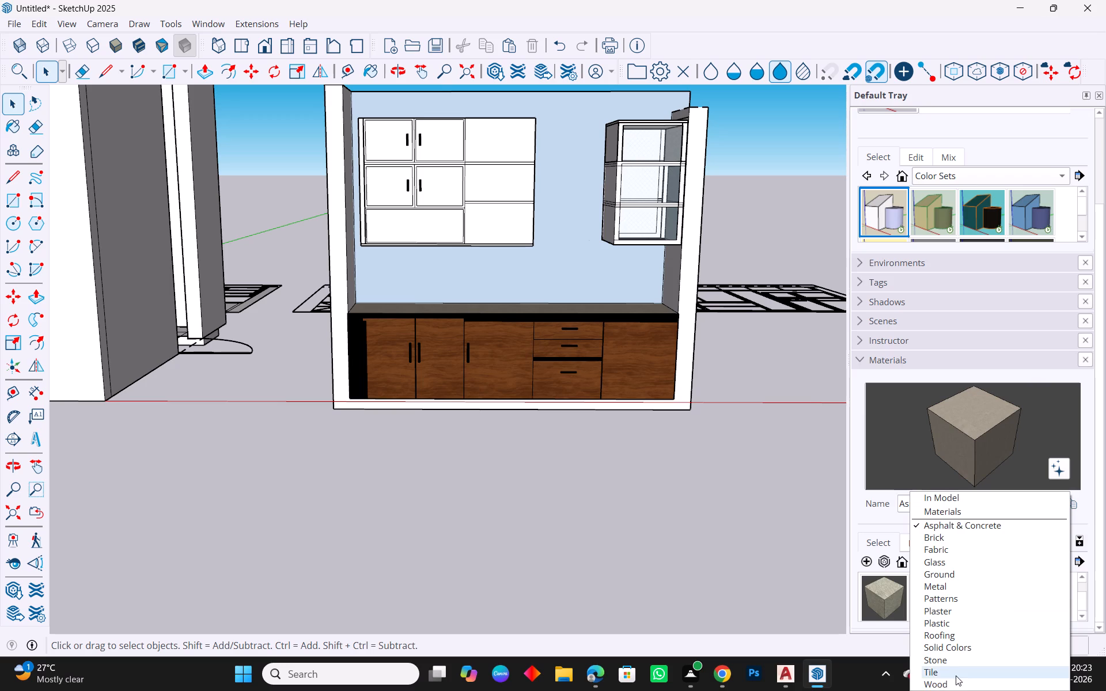
click(953, 684)
scroll(1037, 595, down, 5)
click(941, 606)
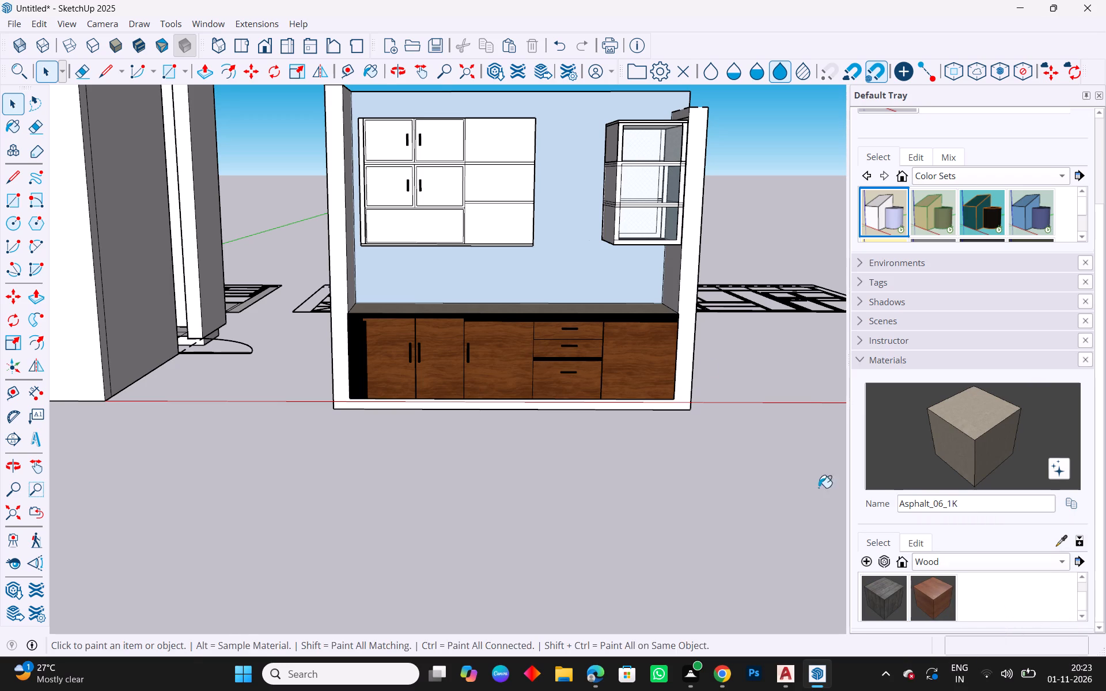
middle_drag(651, 341, 637, 400)
scroll(486, 202, up, 4)
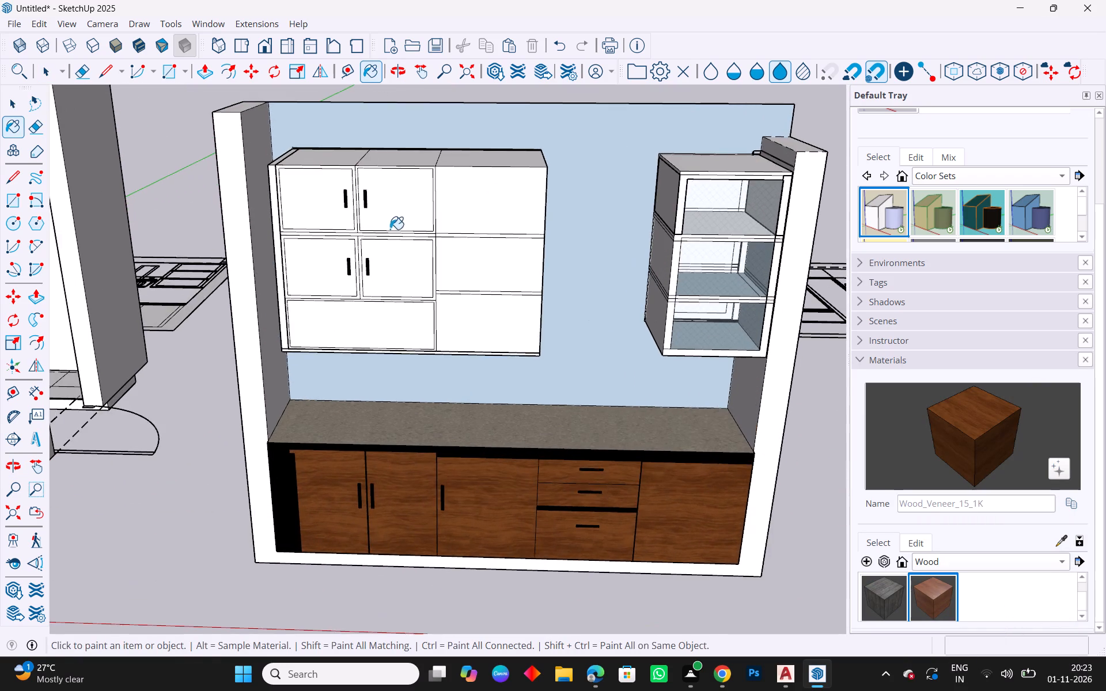
scroll(390, 227, up, 4)
click(506, 199)
click(426, 200)
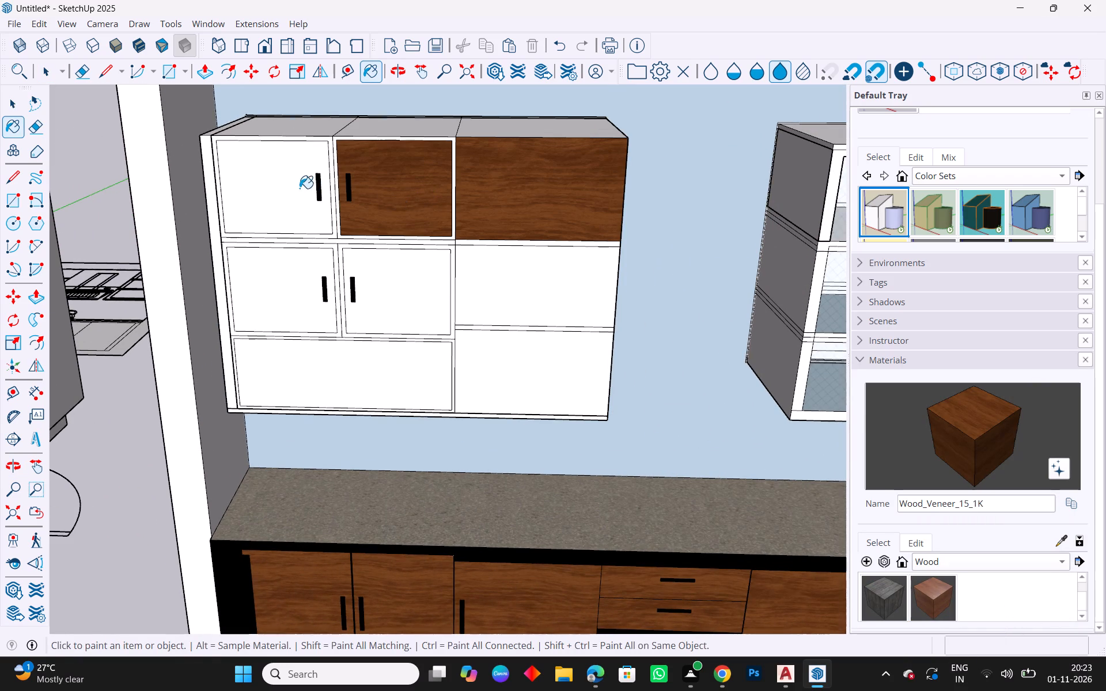
scroll(300, 188, up, 4)
click(296, 176)
Paint the three top faces of the wall cabinet with the Wood_Veneer_15_1K material.
middle_drag(382, 129, 391, 253)
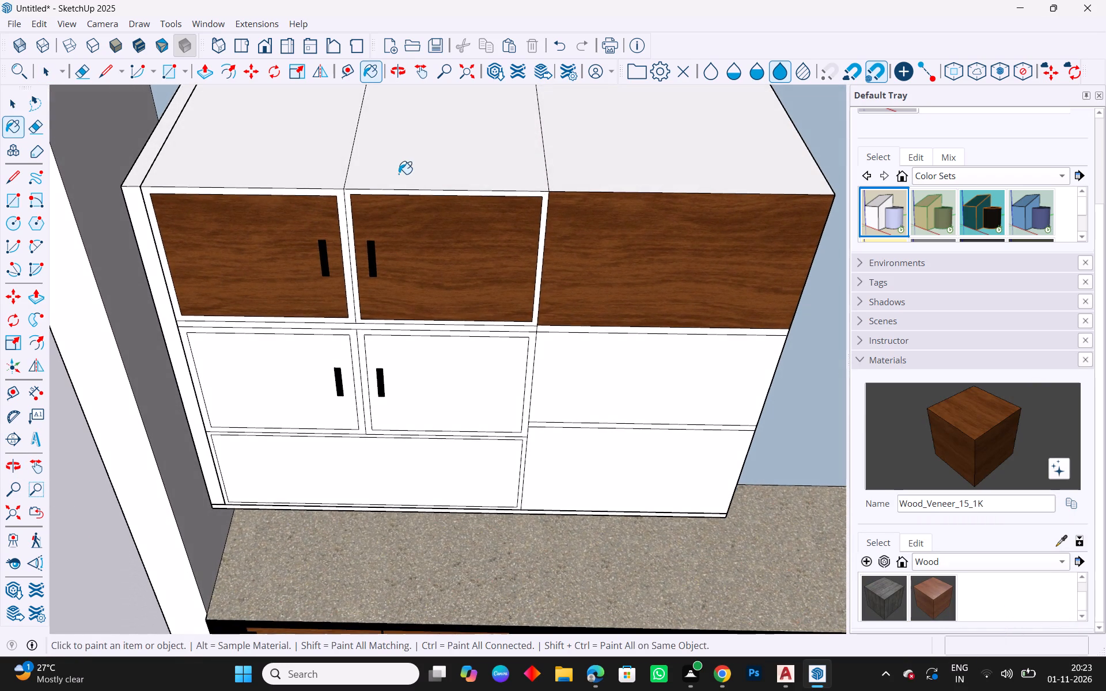
click(399, 174)
click(298, 173)
click(616, 160)
Paint the right middle-row door and the horizontal rail above the middle-row doors with Wood_Veneer_15_1K.
scroll(582, 208, down, 2)
middle_drag(657, 314, 660, 229)
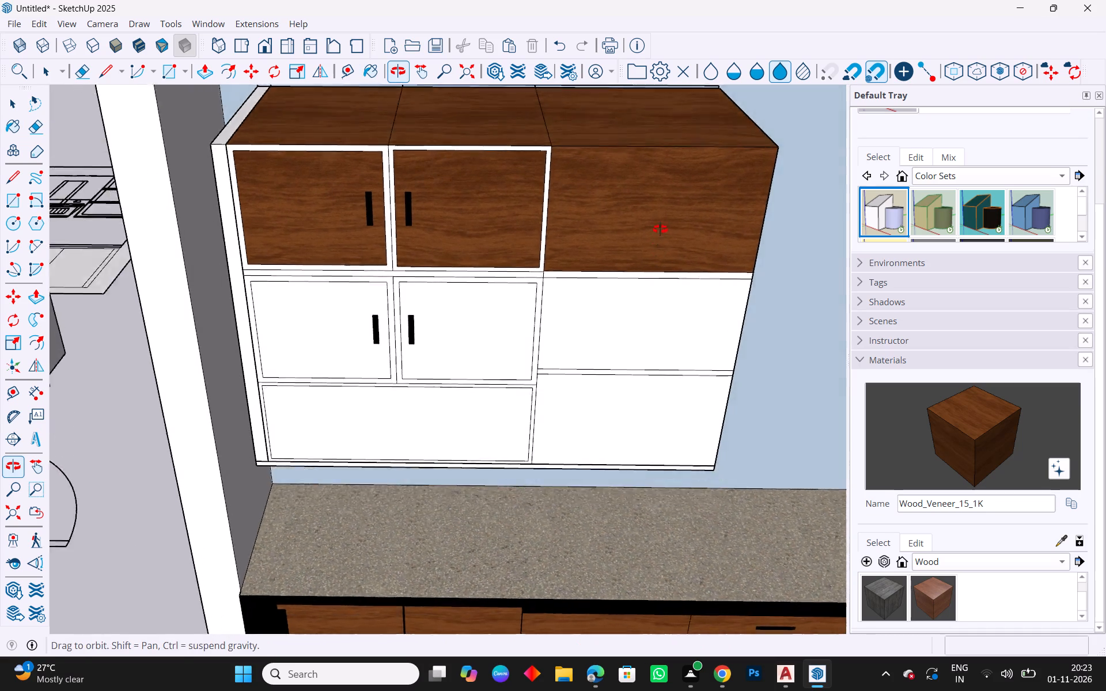
middle_drag(660, 229, 652, 173)
scroll(592, 286, up, 1)
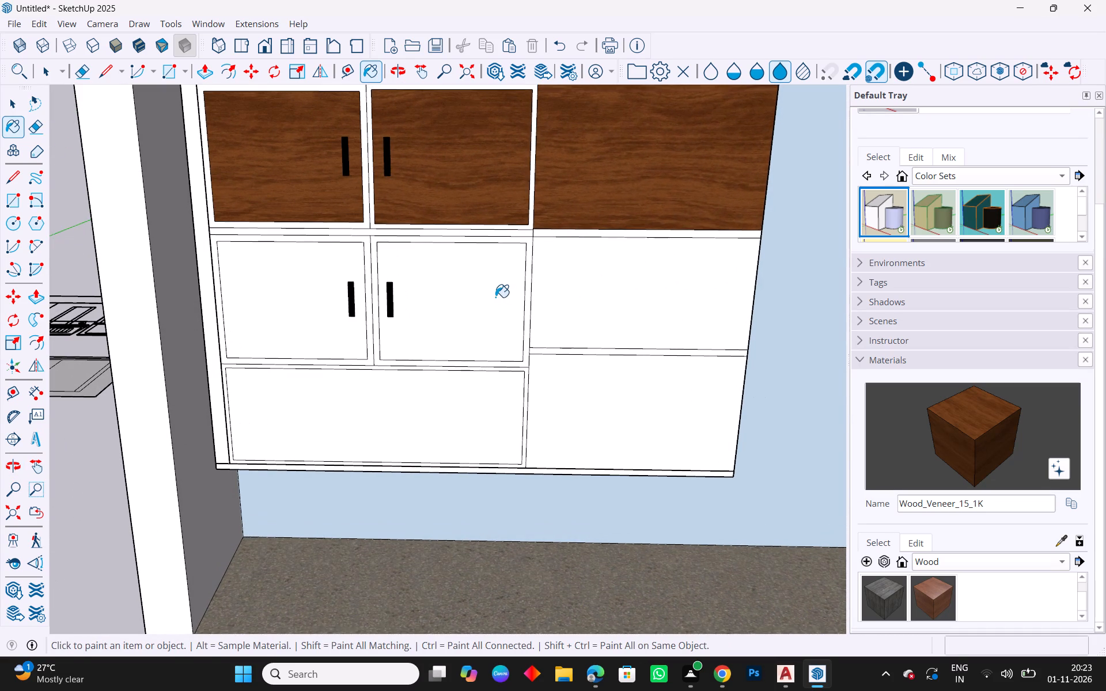
click(458, 265)
scroll(340, 245, up, 2)
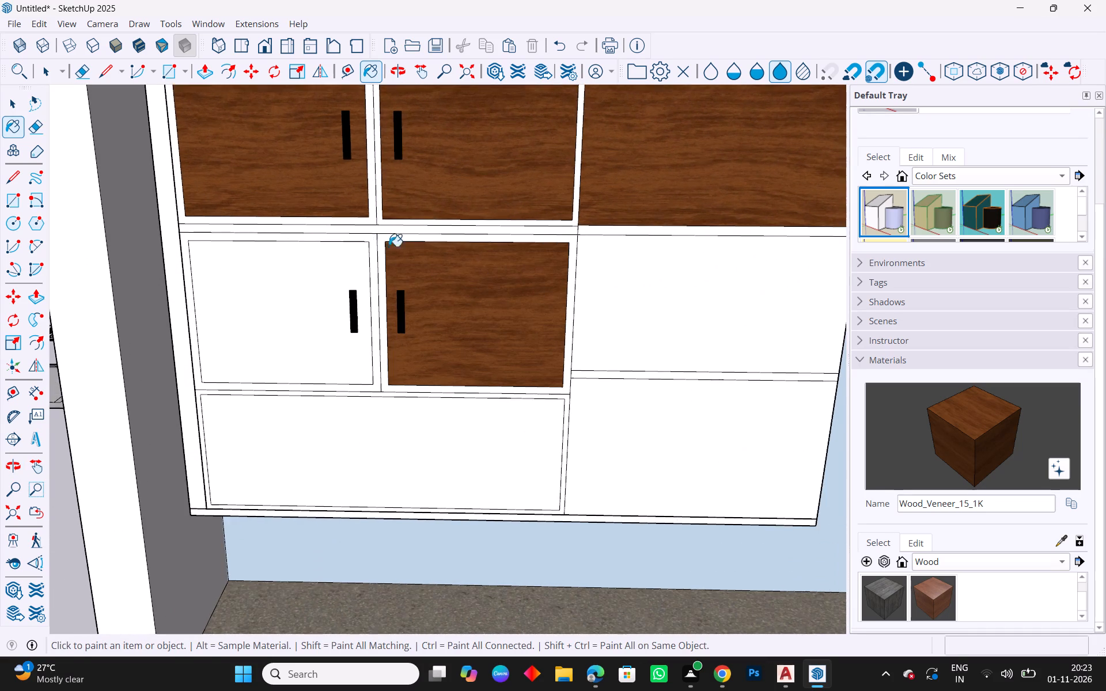
scroll(530, 239, up, 2)
click(571, 230)
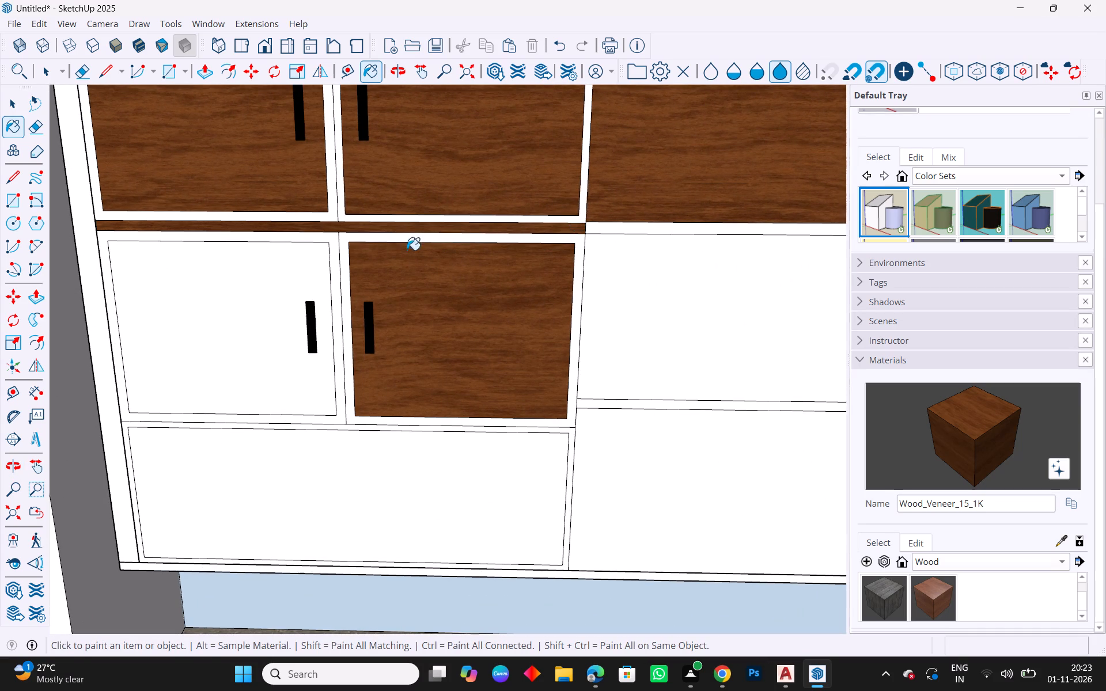
Paint the bottom panel's frame and the middle and lower panels of the cabinet's right section with Wood_Veneer_15_1K.
click(571, 440)
click(604, 437)
scroll(586, 343, down, 3)
click(638, 342)
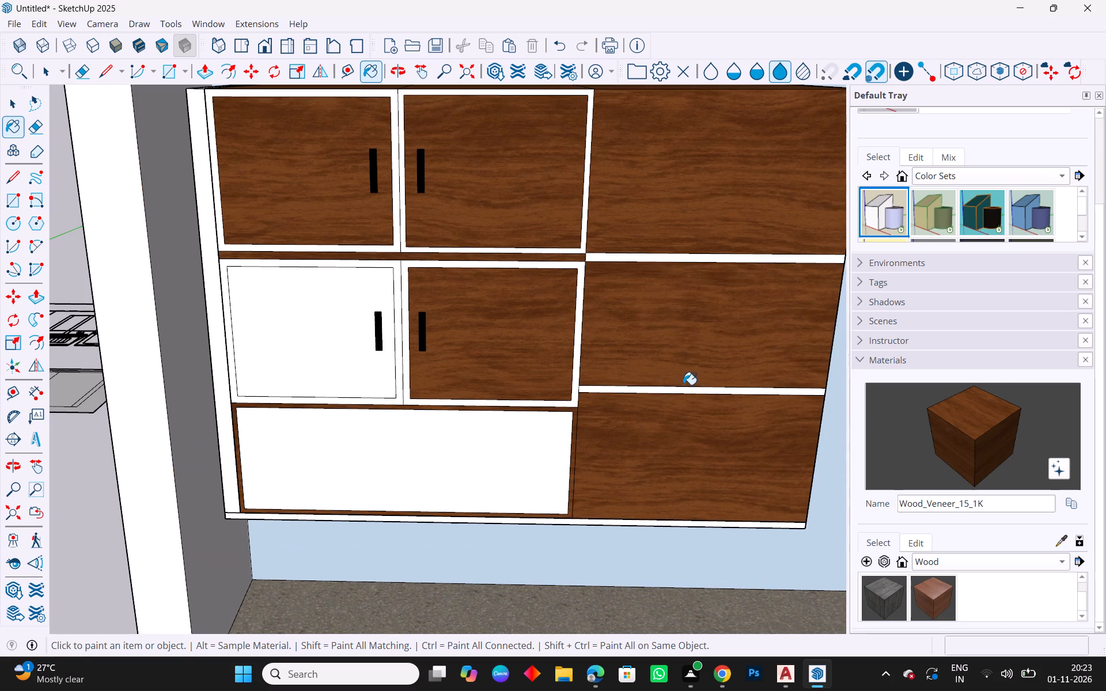
Paint the left middle-row door and the cabinet's left vertical edge strip with Wood_Veneer_15_1K.
middle_drag(680, 371, 687, 279)
click(305, 312)
scroll(217, 316, up, 1)
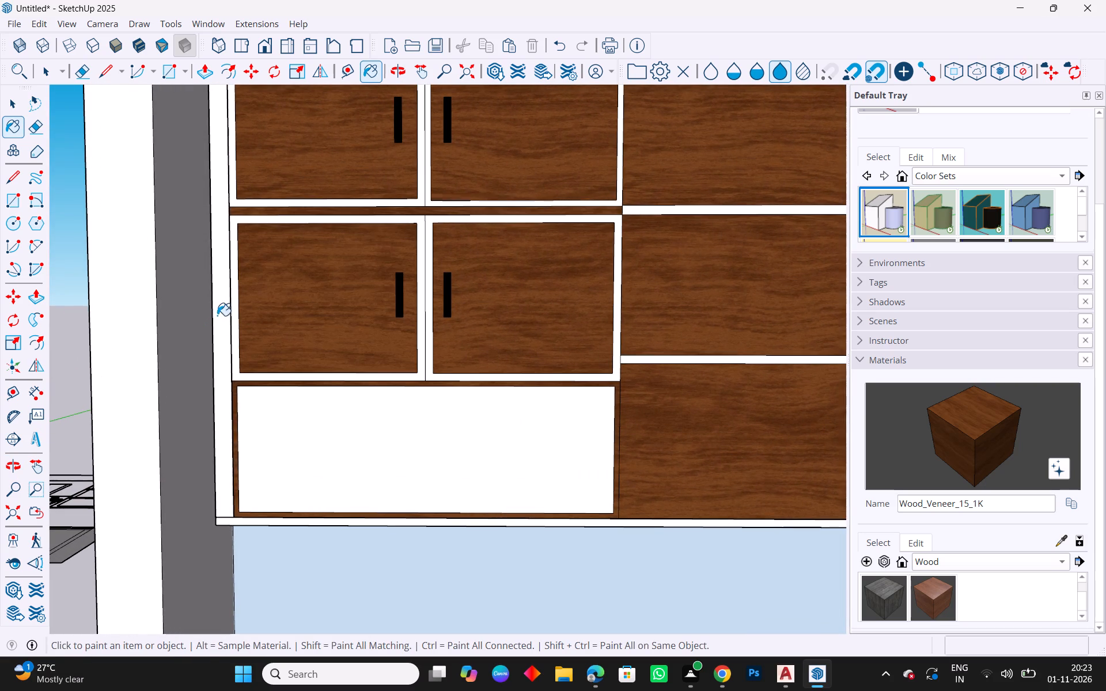
click(218, 316)
scroll(370, 379, down, 4)
scroll(570, 499, up, 4)
scroll(555, 492, down, 4)
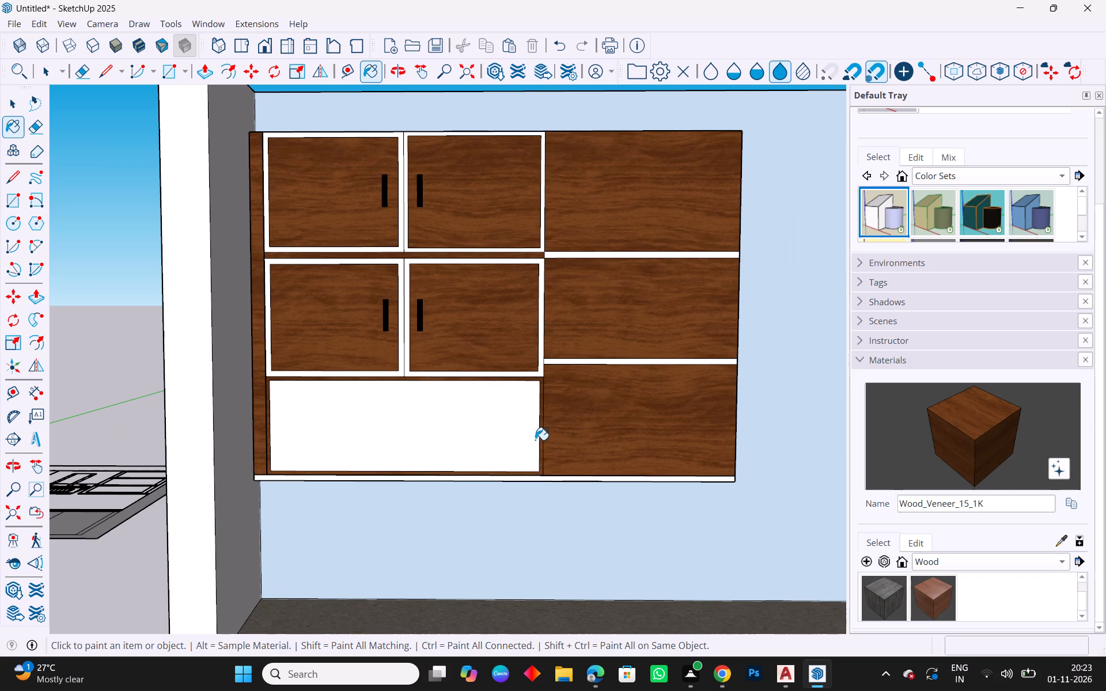
key(Escape)
key(Escape)
Paint the cabinet's bottom edge and the lower divider strip of its right section with M09_Shadow_Night from Solid Colors.
click(1037, 568)
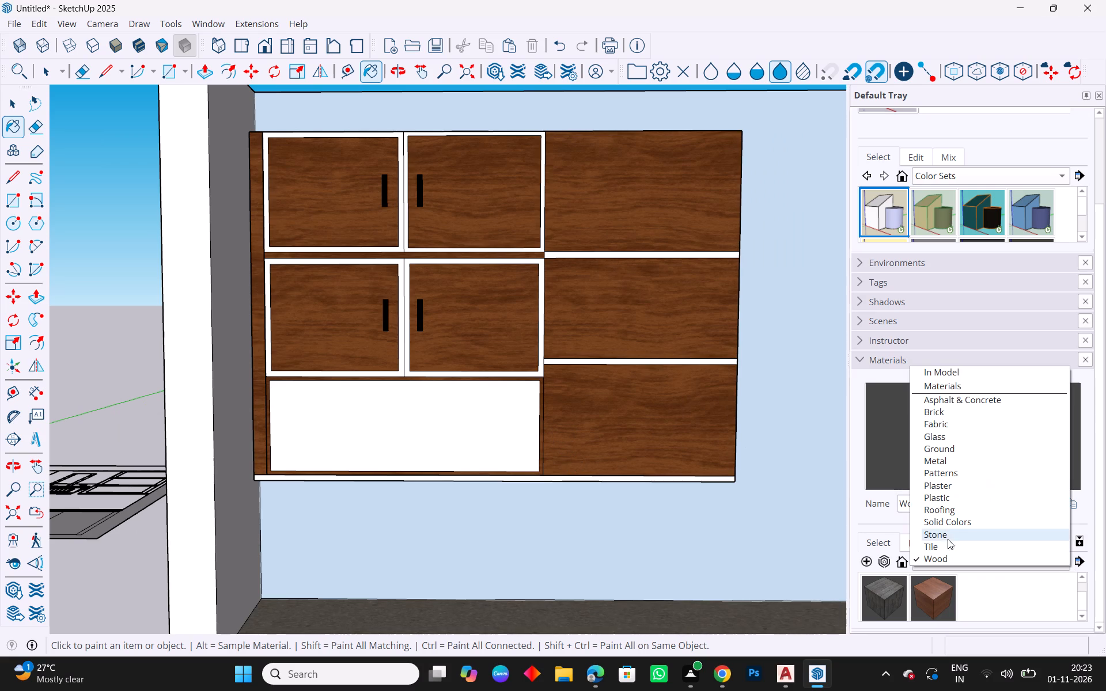
click(949, 527)
scroll(1014, 600, down, 20)
scroll(1014, 600, down, 13)
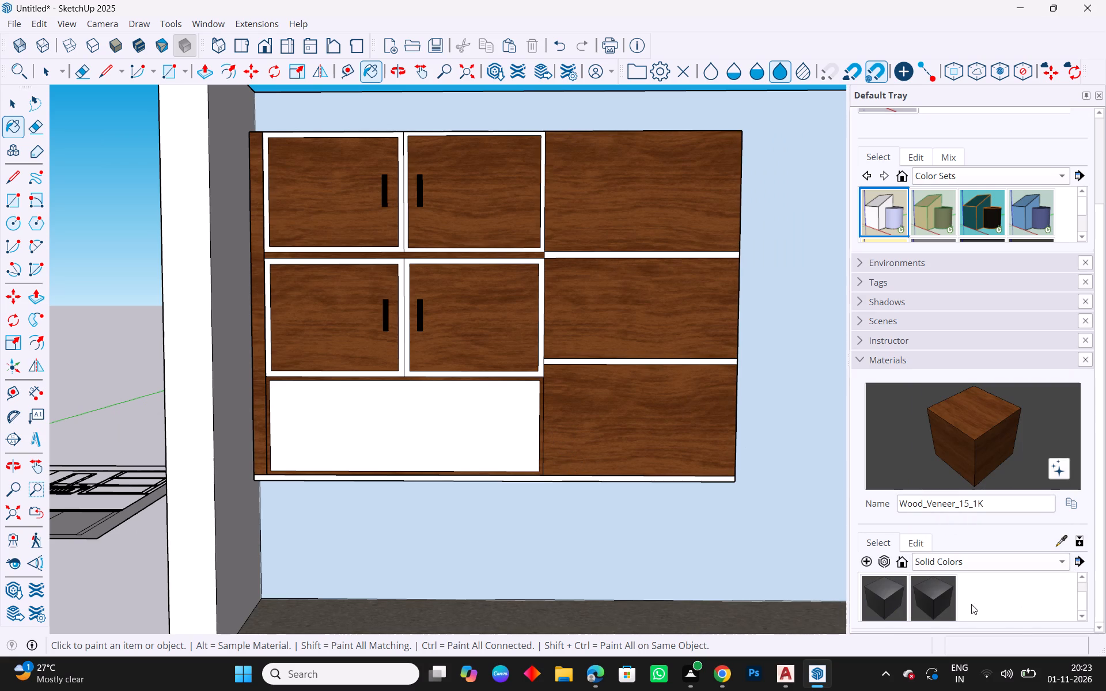
click(915, 608)
scroll(512, 489, up, 9)
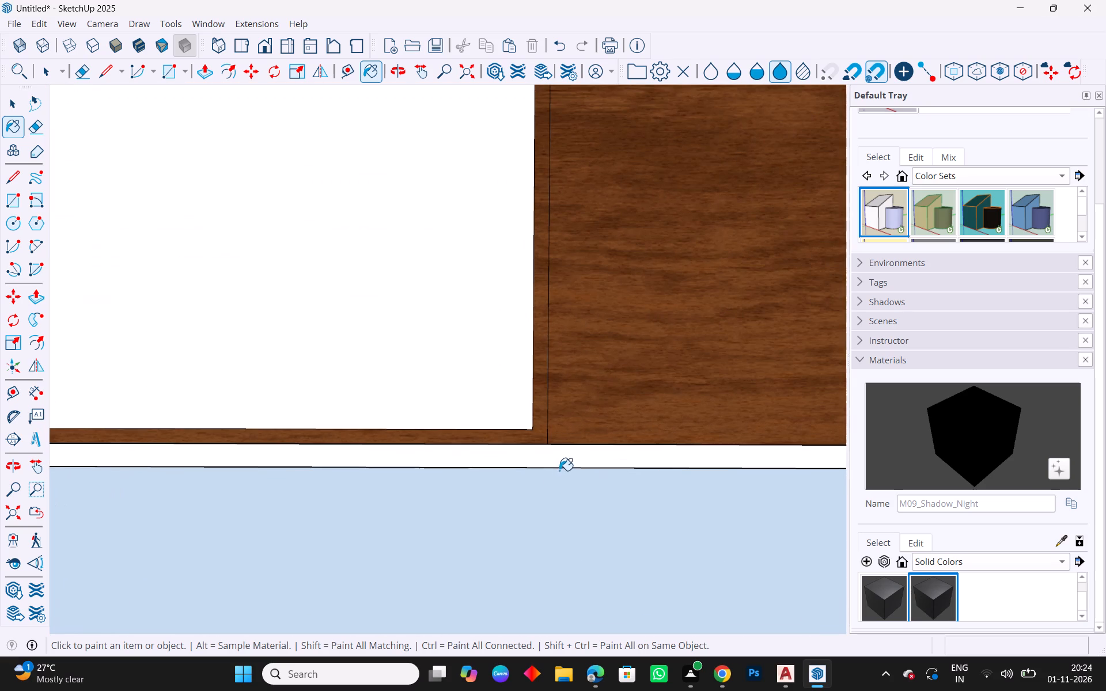
click(565, 464)
scroll(565, 464, down, 9)
scroll(592, 279, up, 4)
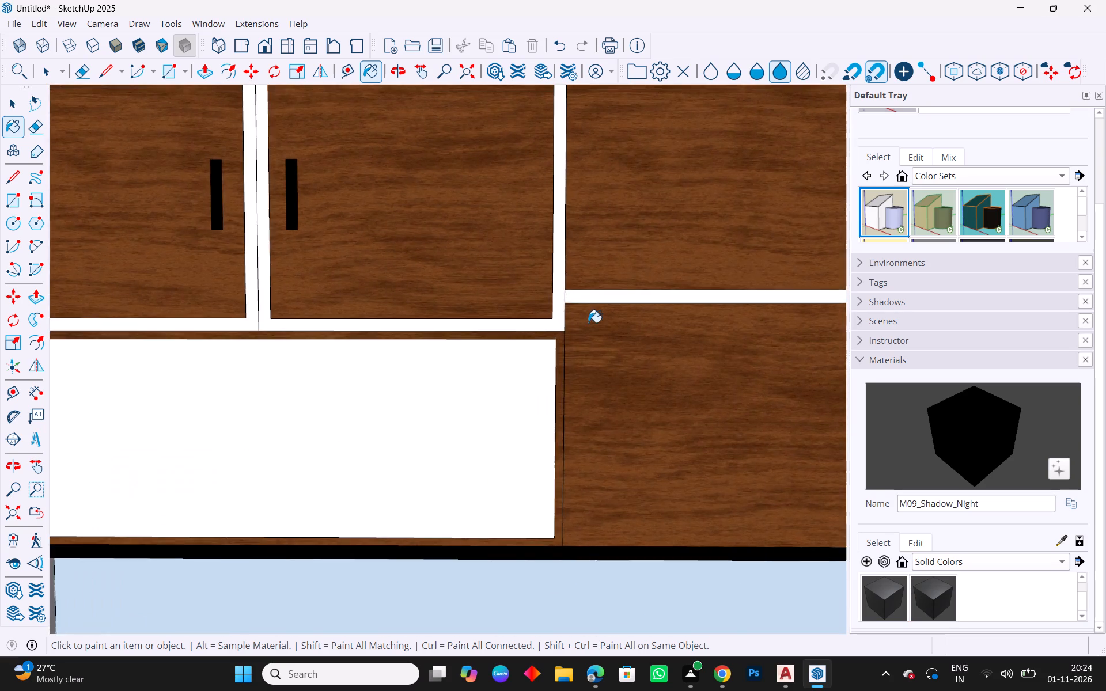
scroll(568, 297, up, 5)
click(571, 303)
Paint the frames around all four wall cabinet doors with M09_Shadow_Night.
click(554, 299)
scroll(642, 329, down, 5)
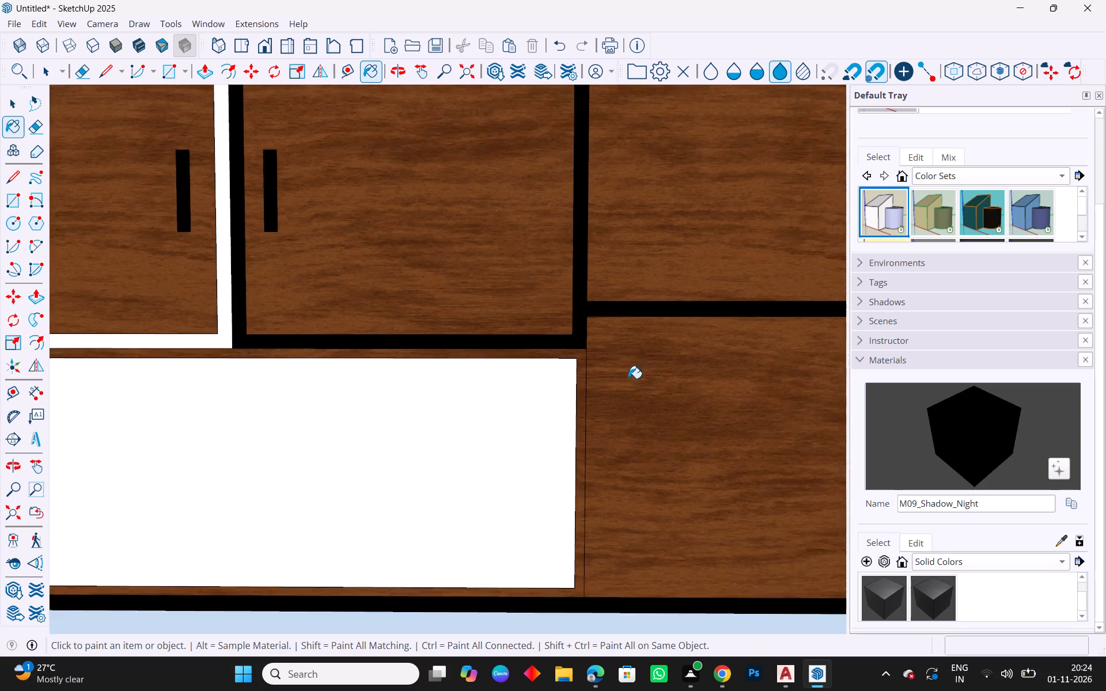
scroll(628, 378, down, 7)
scroll(463, 265, up, 10)
click(417, 224)
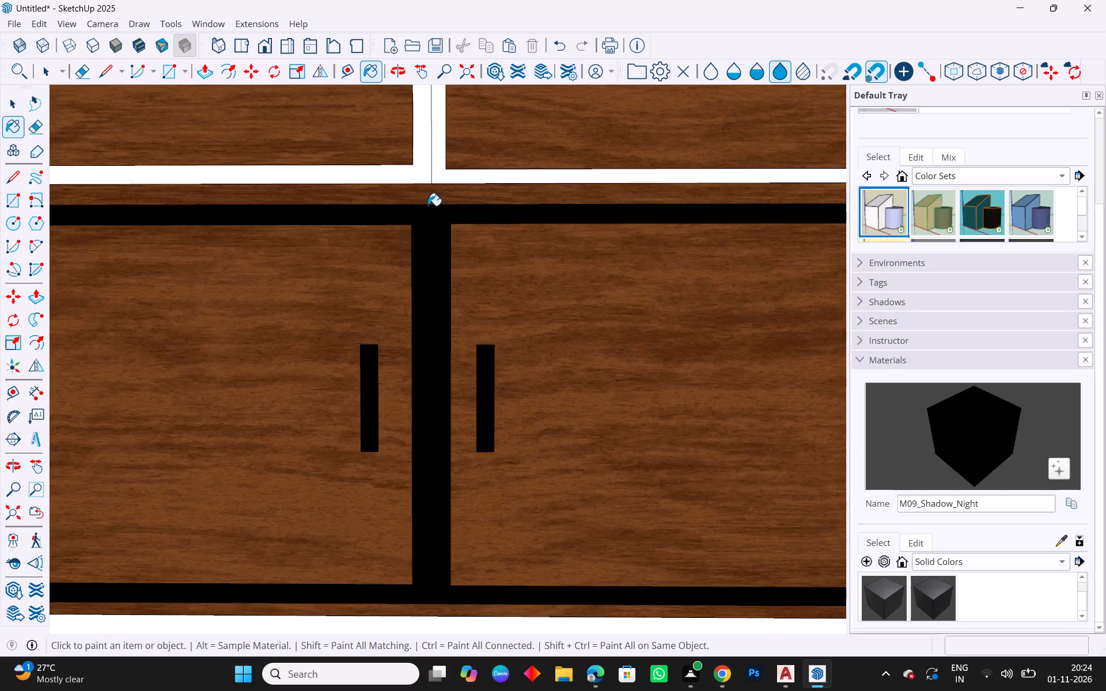
click(425, 167)
click(446, 175)
Paint the upper divider strip in the cabinet's right section with M09_Shadow_Night.
scroll(453, 177, down, 9)
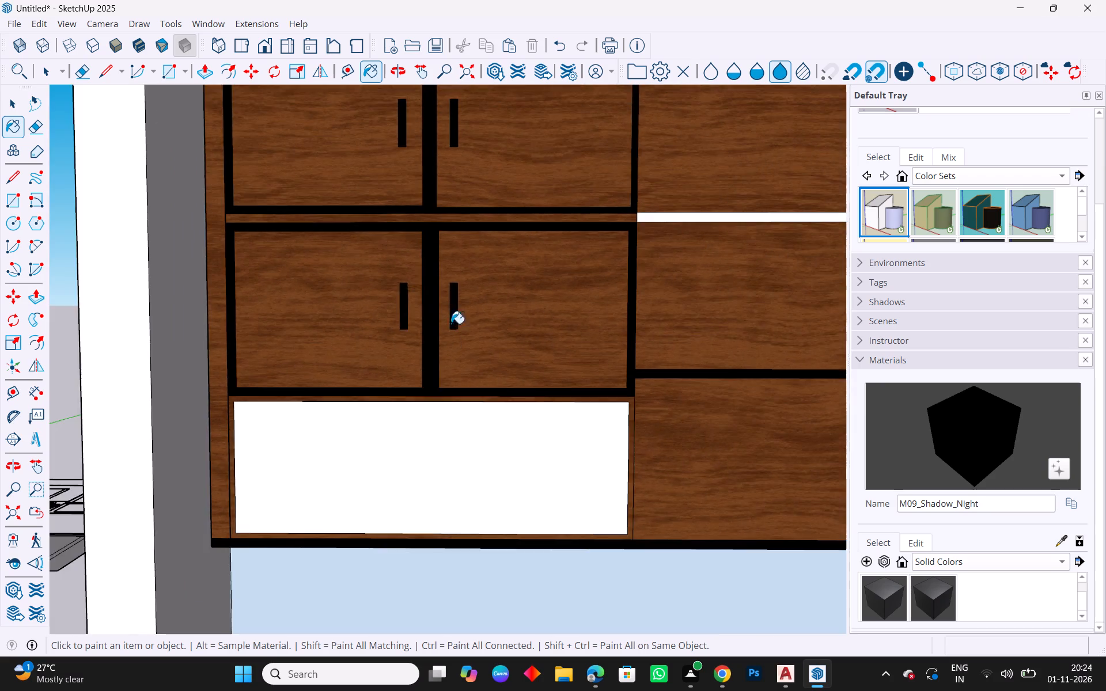
scroll(514, 324, down, 5)
scroll(691, 249, up, 8)
click(684, 260)
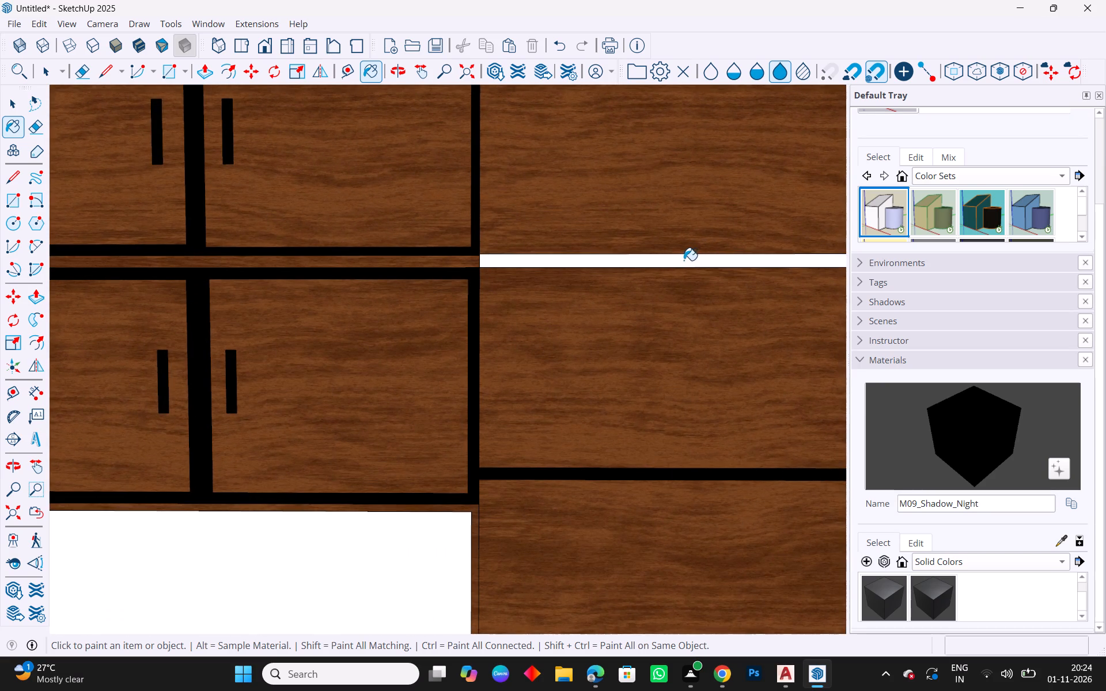
key(Escape)
scroll(503, 250, down, 8)
key(Escape)
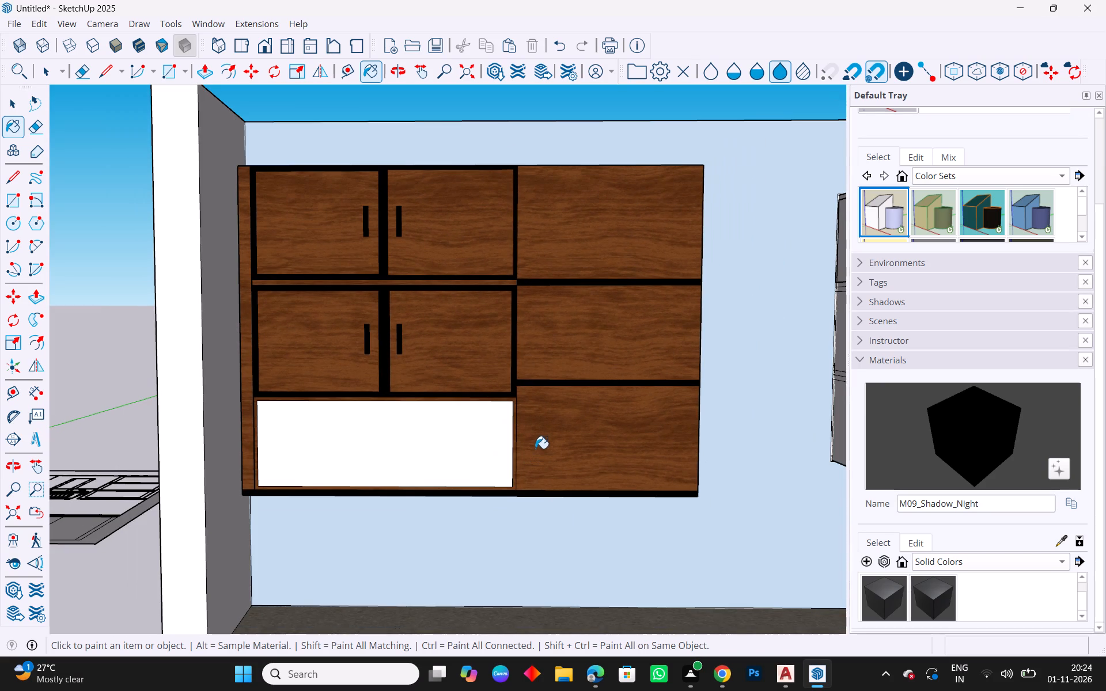
Paint the white panel below the doors with Wood_Veneer_15_1K from the Wood materials.
click(1052, 563)
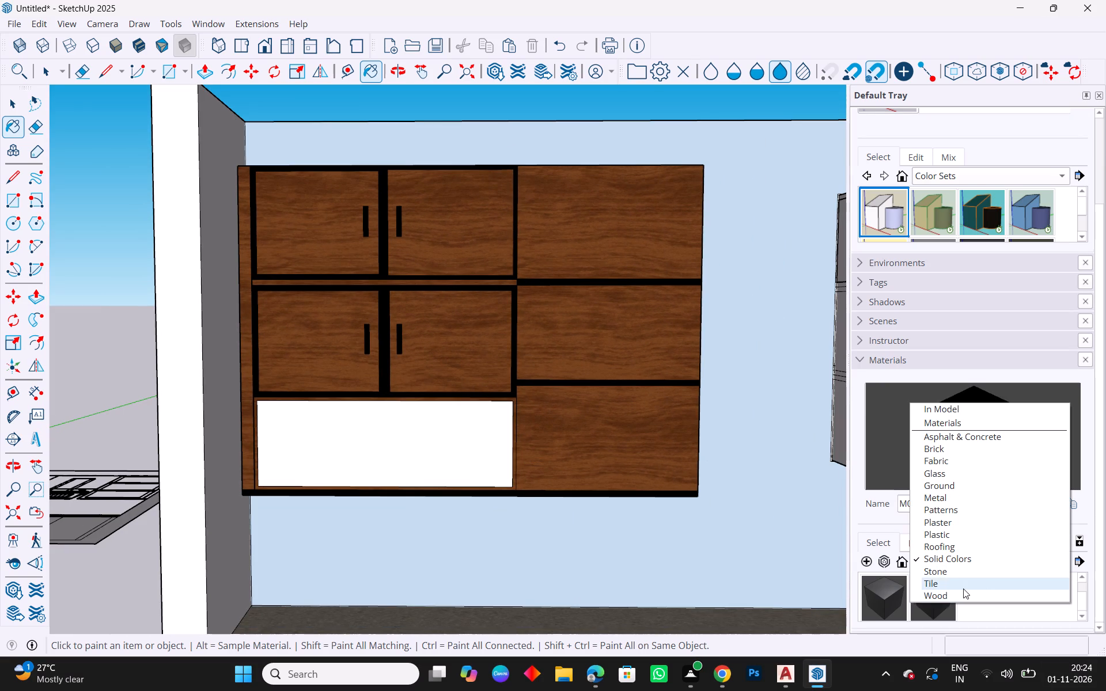
click(959, 594)
scroll(1002, 603, down, 7)
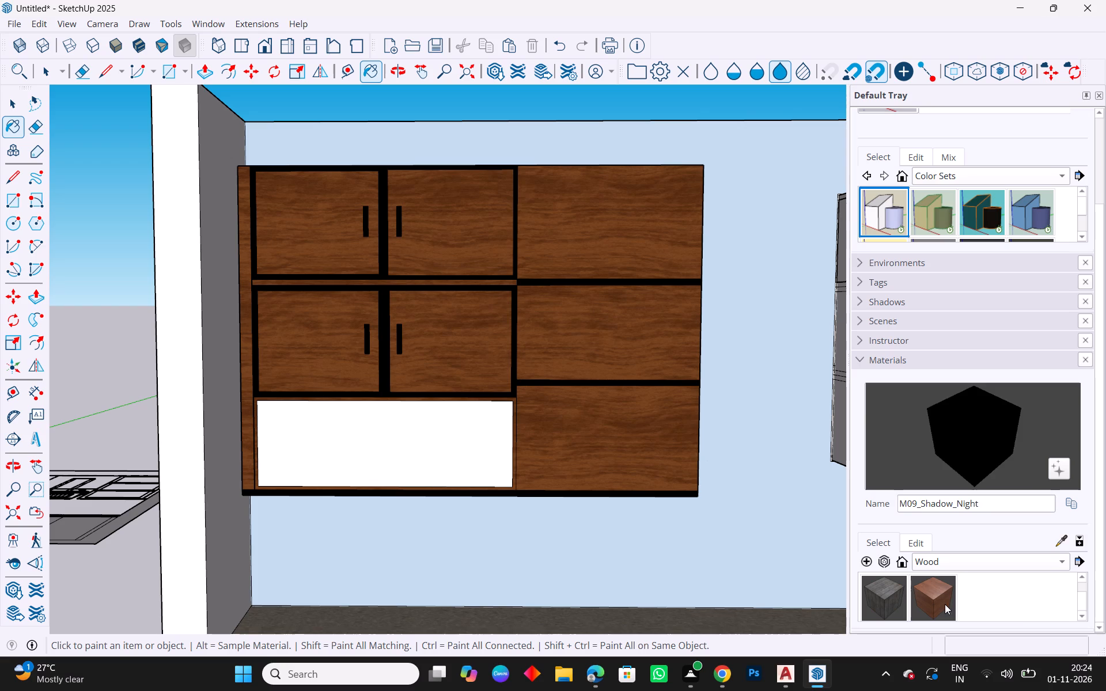
click(940, 604)
click(340, 447)
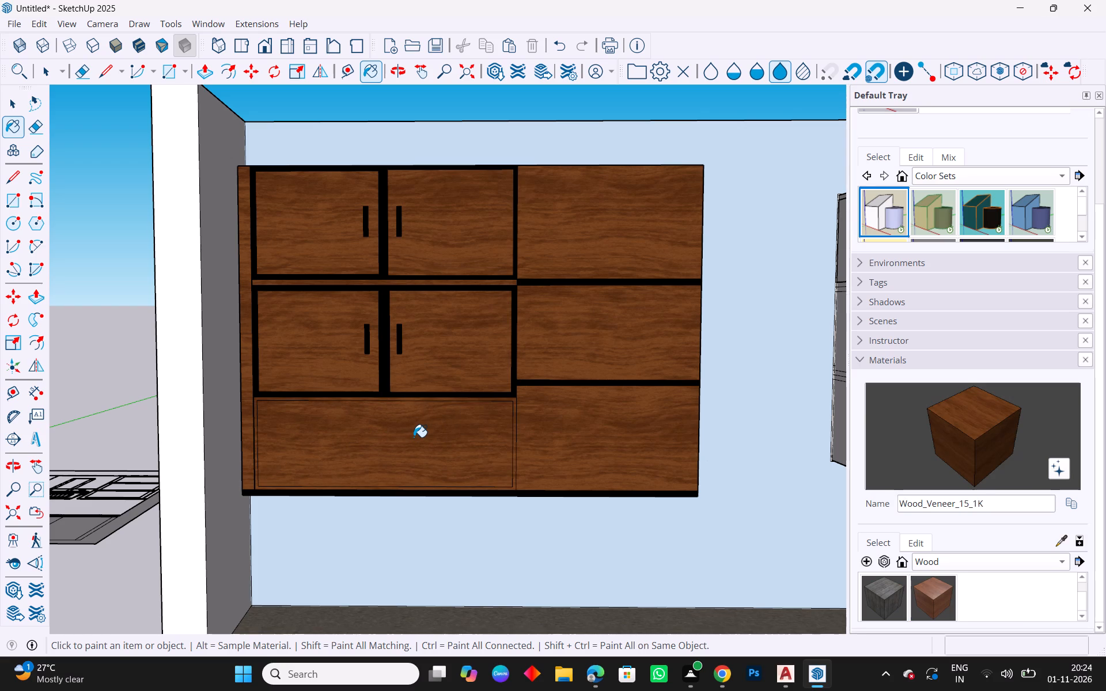
key(Escape)
scroll(359, 412, up, 5)
key(Escape)
key(Escape)
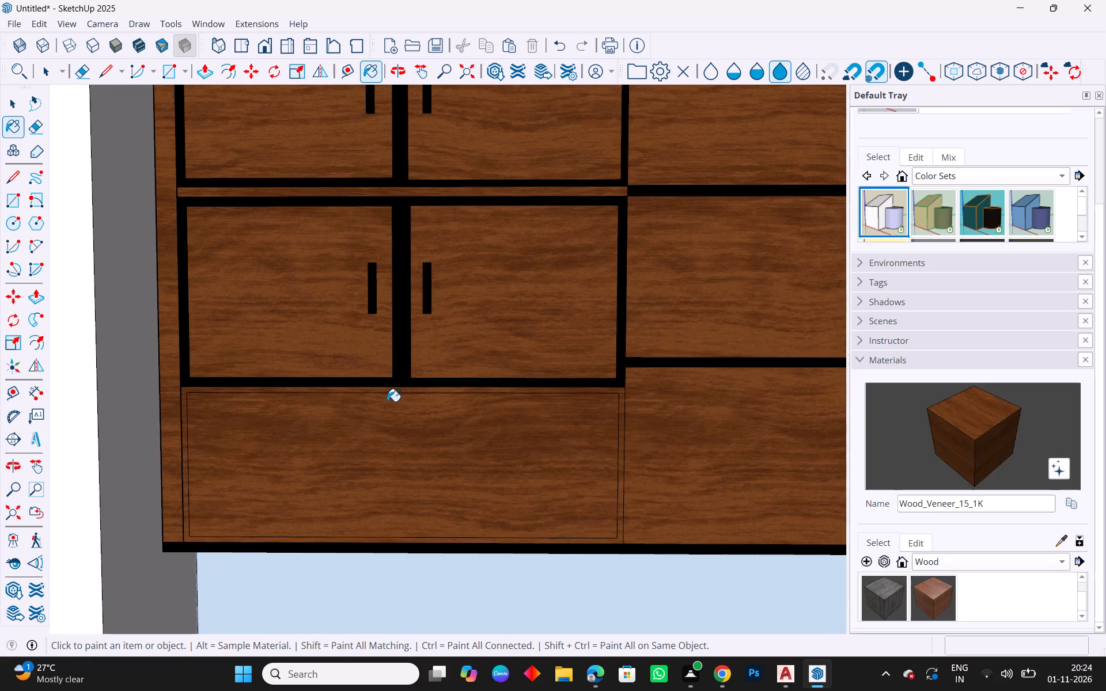
Paint the thin frame around the bottom panel below the doors with M09_Shadow_Night from Solid Colors.
key(space)
drag(920, 556, 927, 556)
click(950, 556)
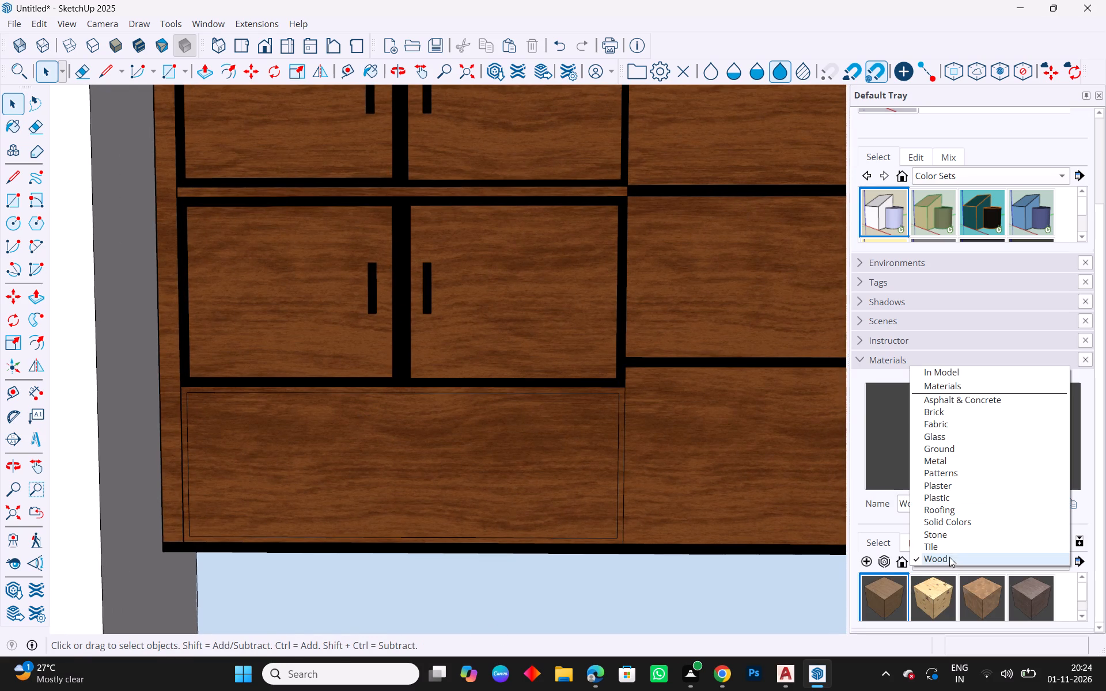
click(945, 526)
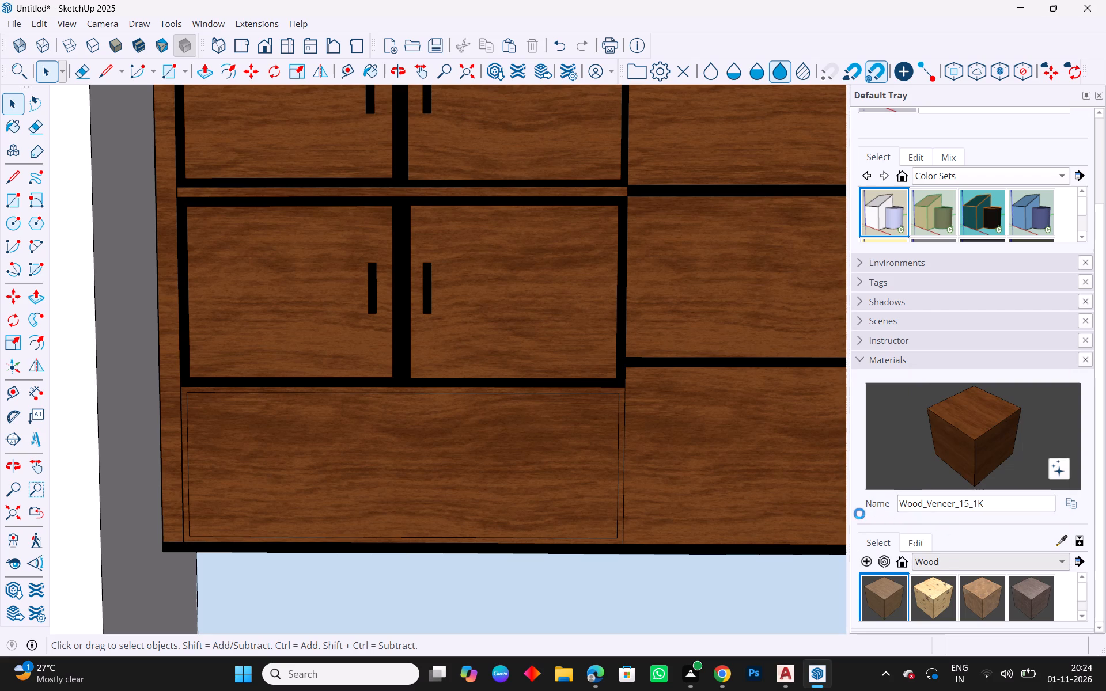
scroll(993, 625, down, 20)
scroll(993, 625, down, 5)
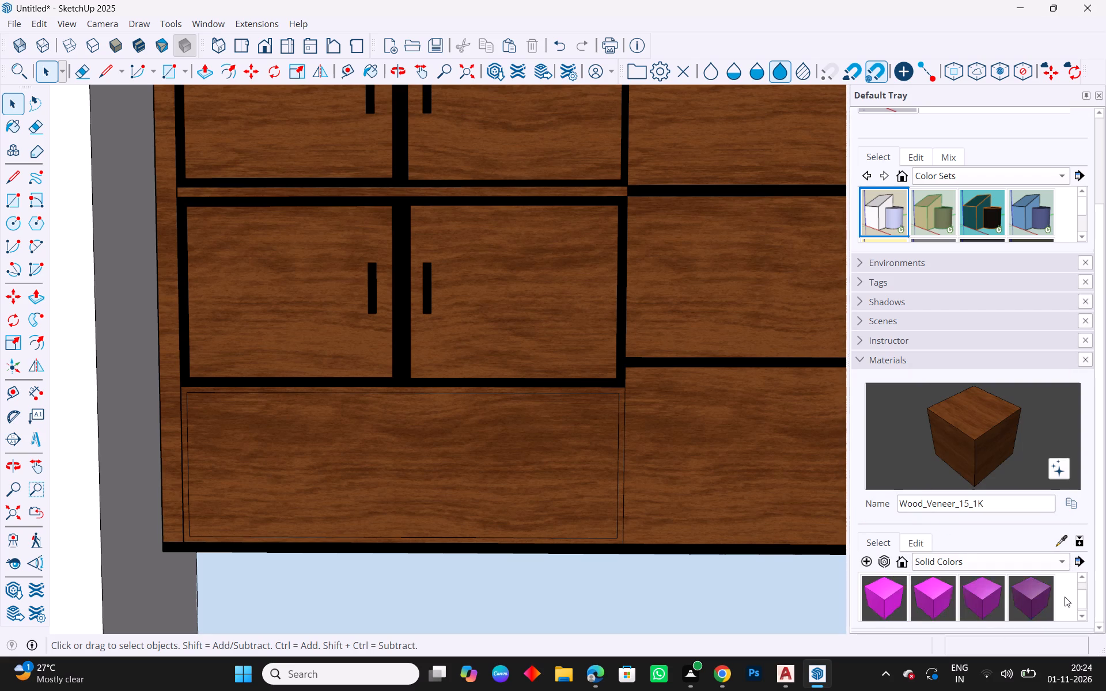
scroll(1065, 597, down, 9)
click(944, 590)
scroll(628, 415, up, 3)
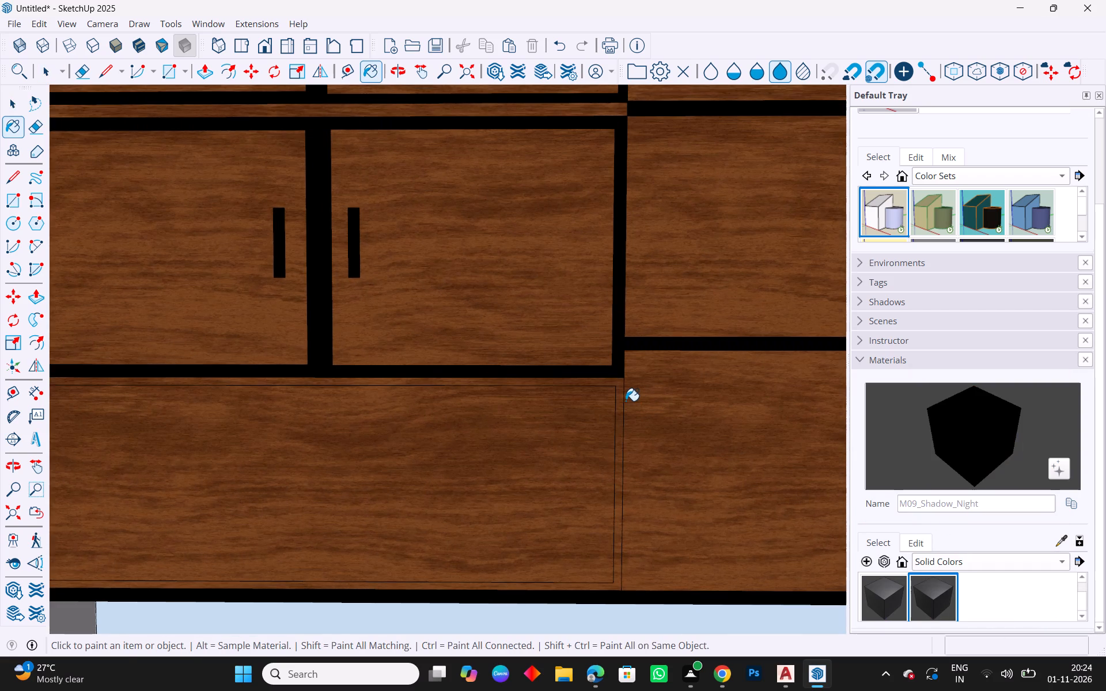
click(613, 381)
scroll(663, 403, down, 4)
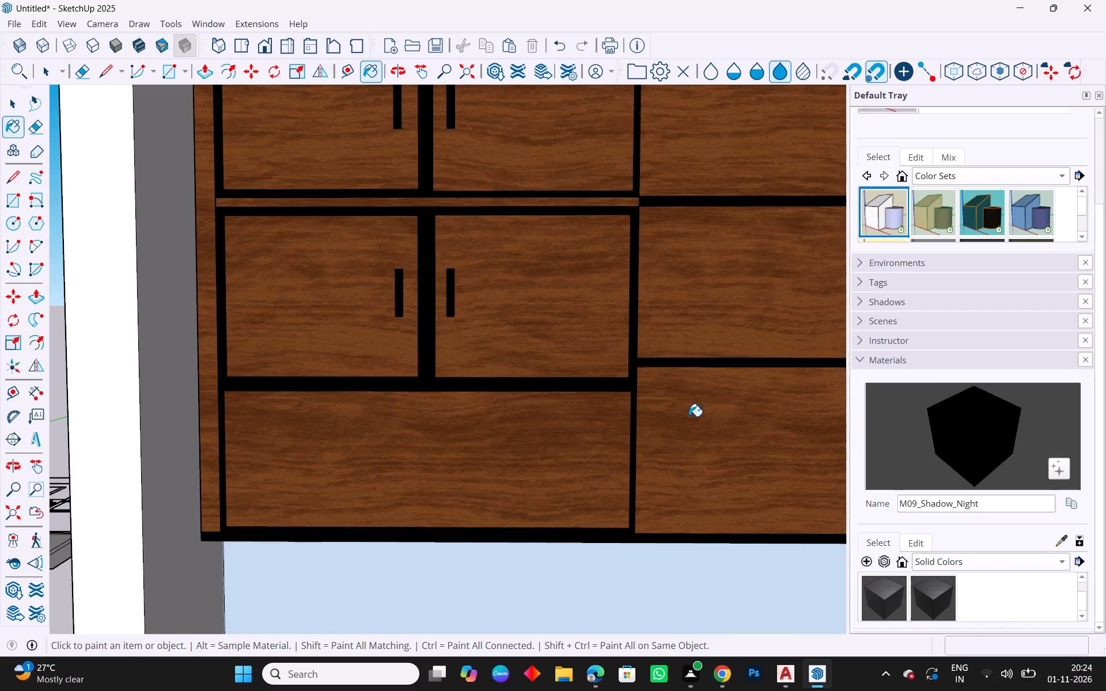
scroll(570, 450, down, 4)
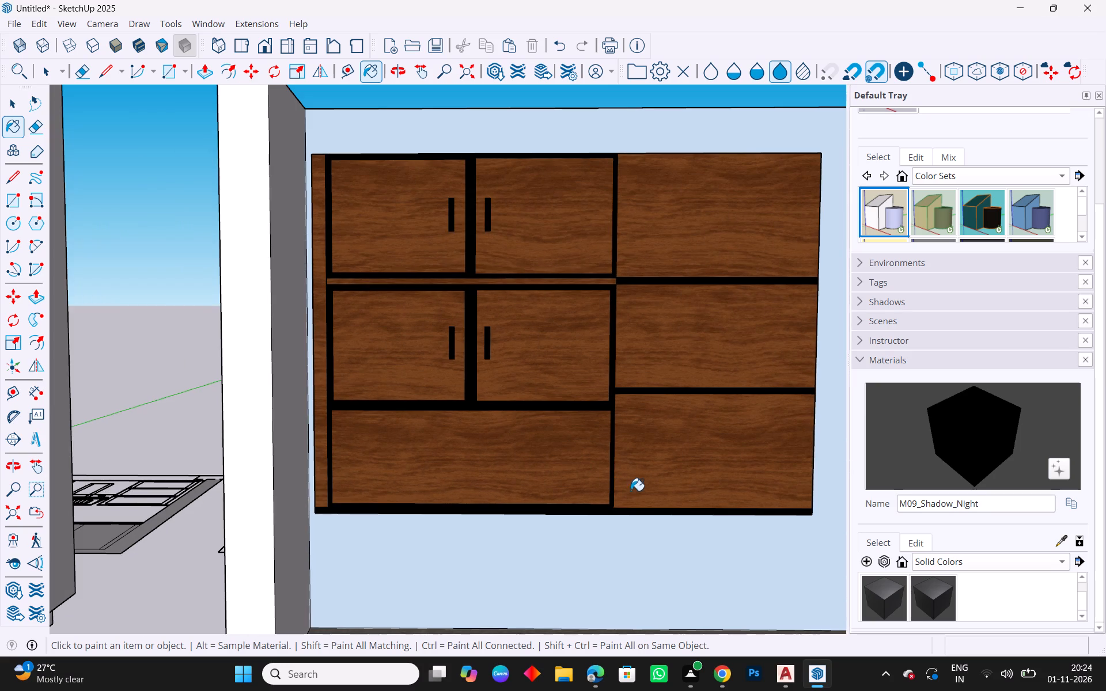
key(Escape)
key(Escape)
key(Escape)
key(Escape)
key(Escape)
key(Escape)
key(Escape)
key(Escape)
key(Escape)
key(Escape)
key(Escape)
key(space)
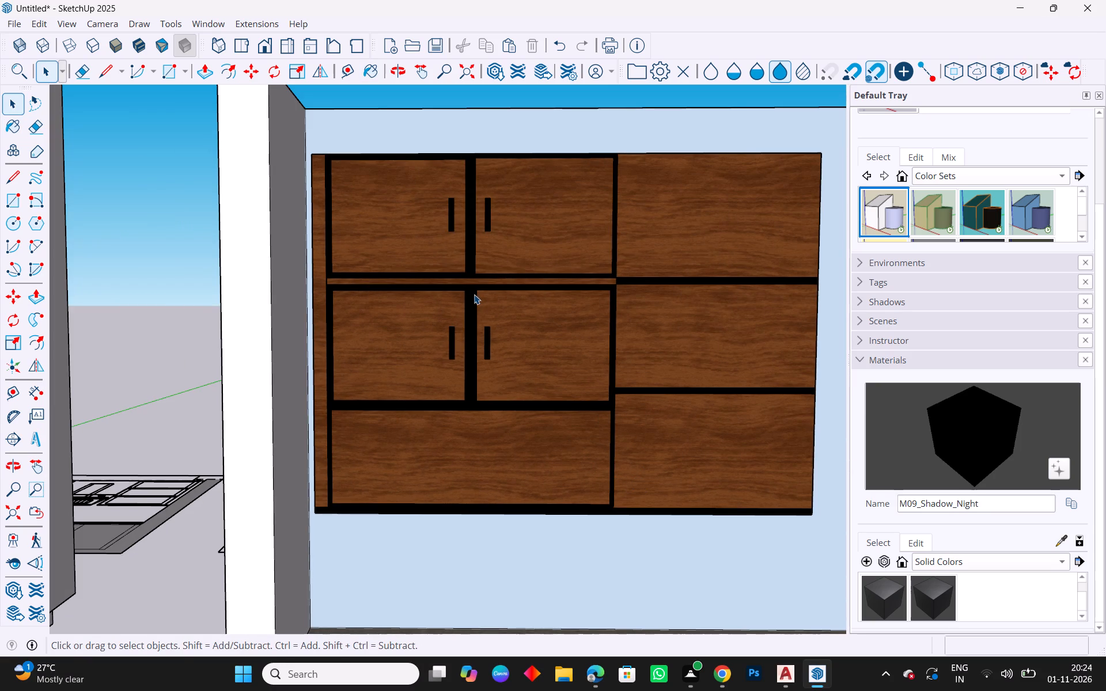
Paint the horizontal rail between the top and middle door rows with M09_Shadow_Night.
right_click(474, 294)
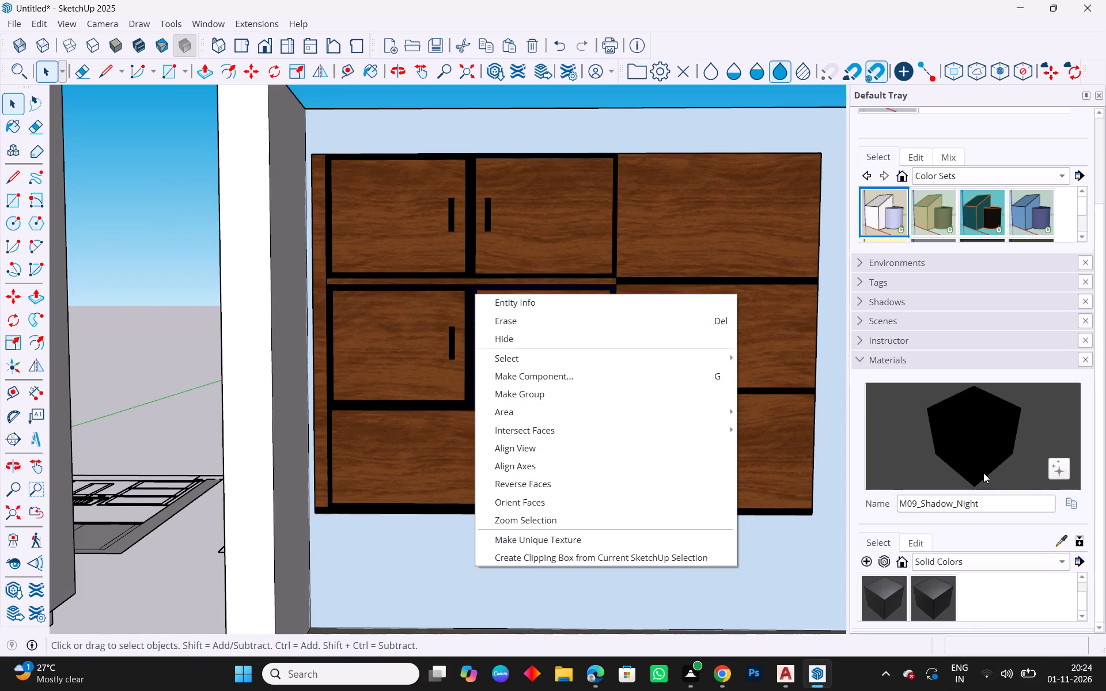
click(986, 465)
scroll(448, 276, up, 3)
click(467, 284)
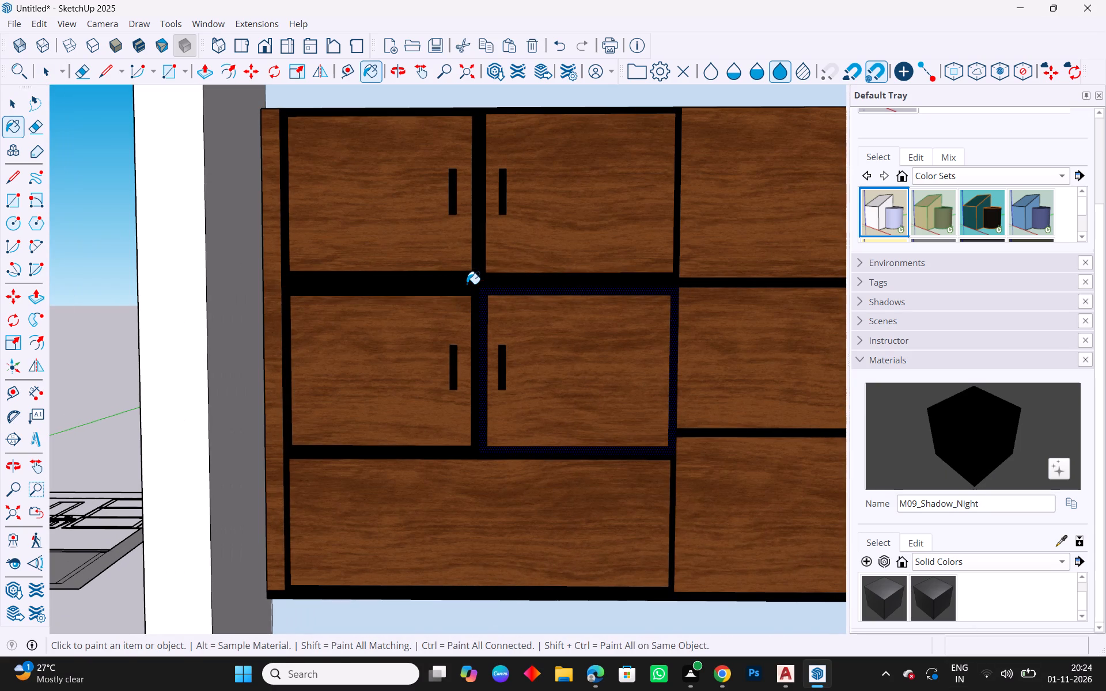
scroll(467, 339, down, 3)
key(Escape)
key(Escape)
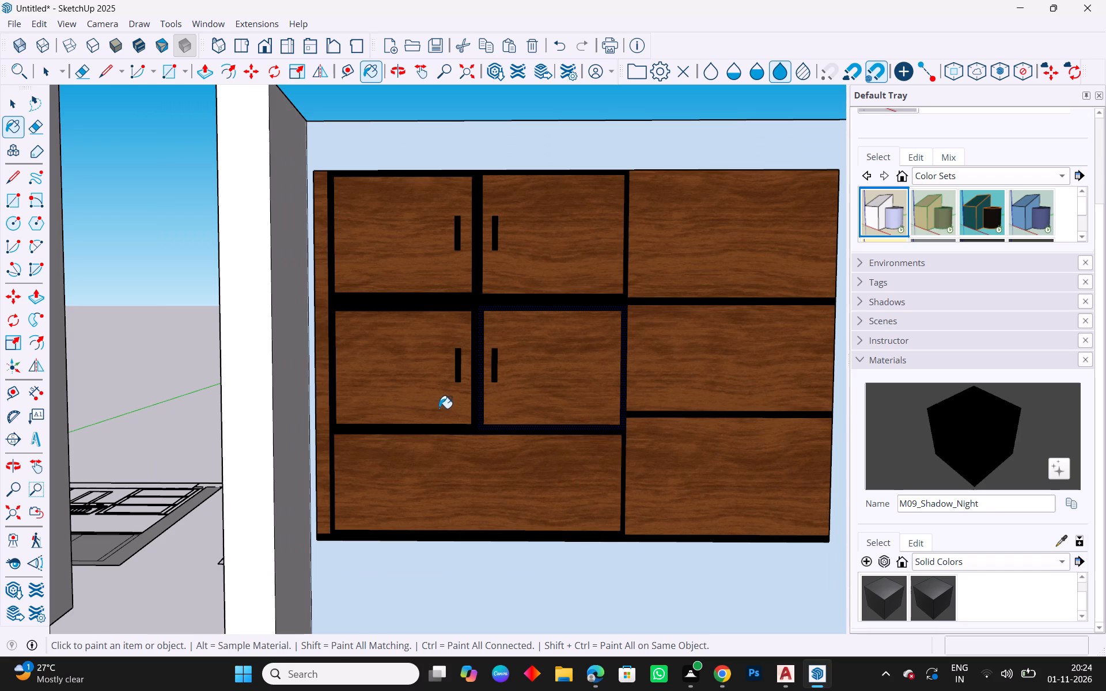
Paint the three white faces on the exposed end of the wall cabinet with Wood_Veneer_15_1K from the Wood materials.
key(space)
scroll(455, 476, down, 8)
click(536, 259)
key(Escape)
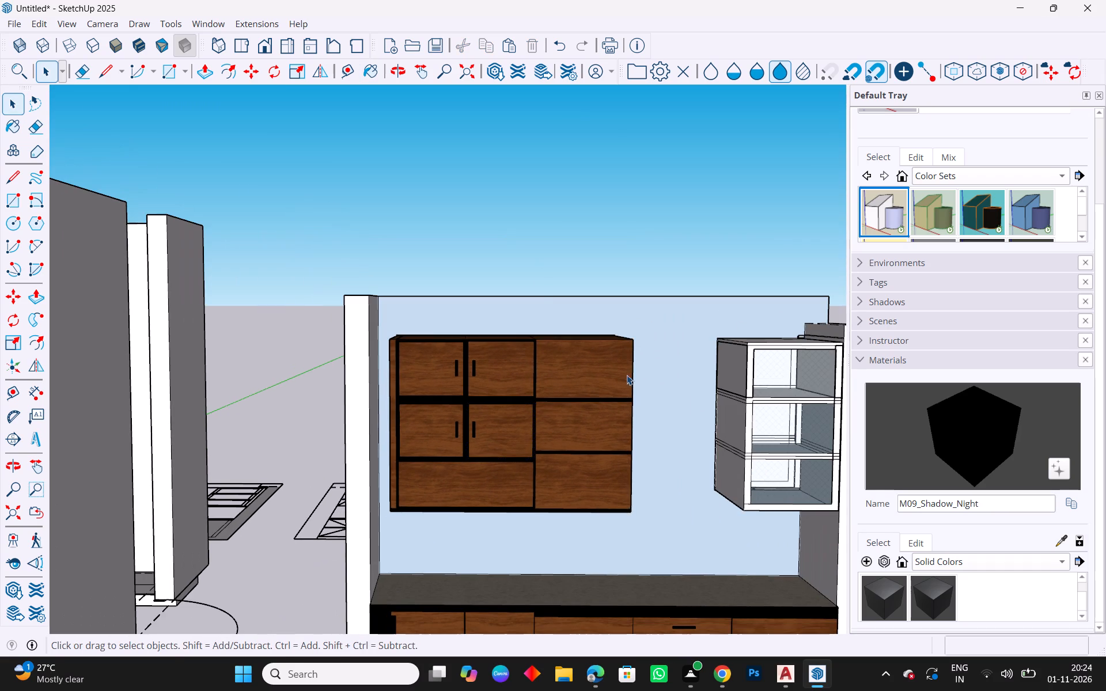
middle_drag(628, 384, 414, 412)
key(Escape)
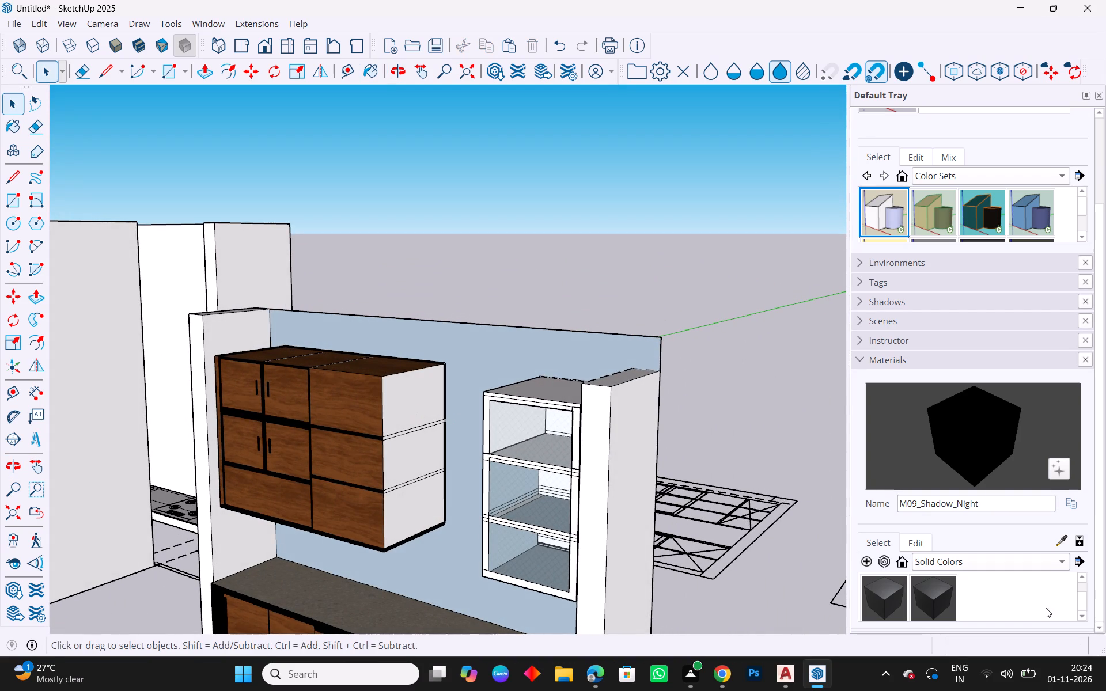
click(963, 564)
click(935, 597)
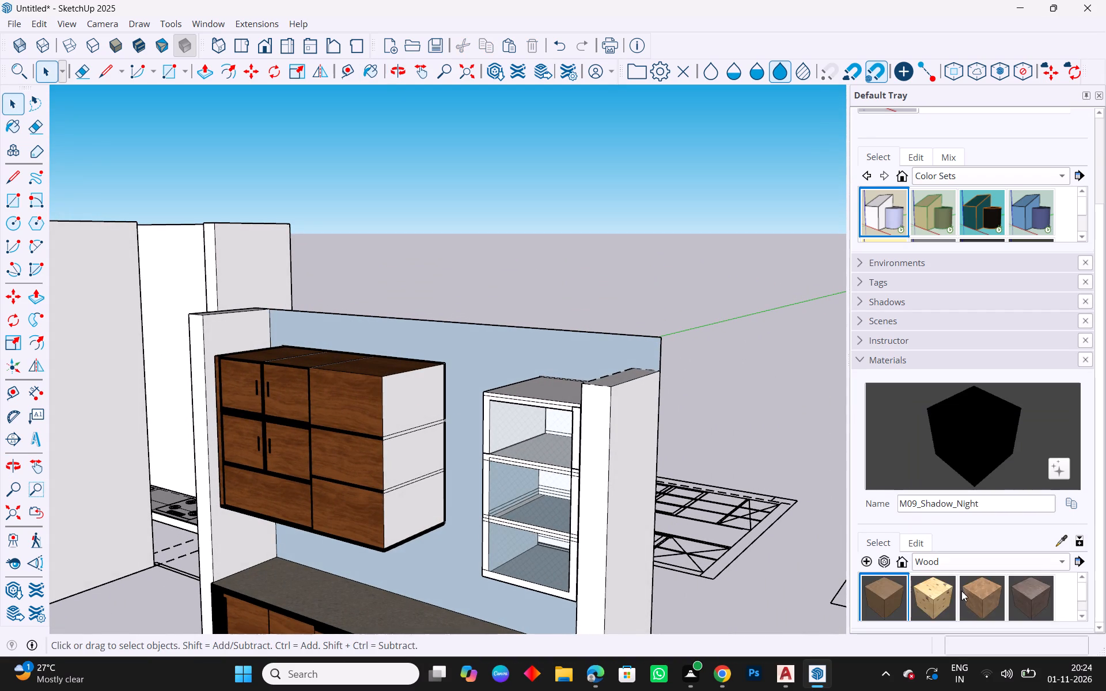
scroll(961, 591, down, 8)
click(930, 607)
click(365, 389)
click(425, 417)
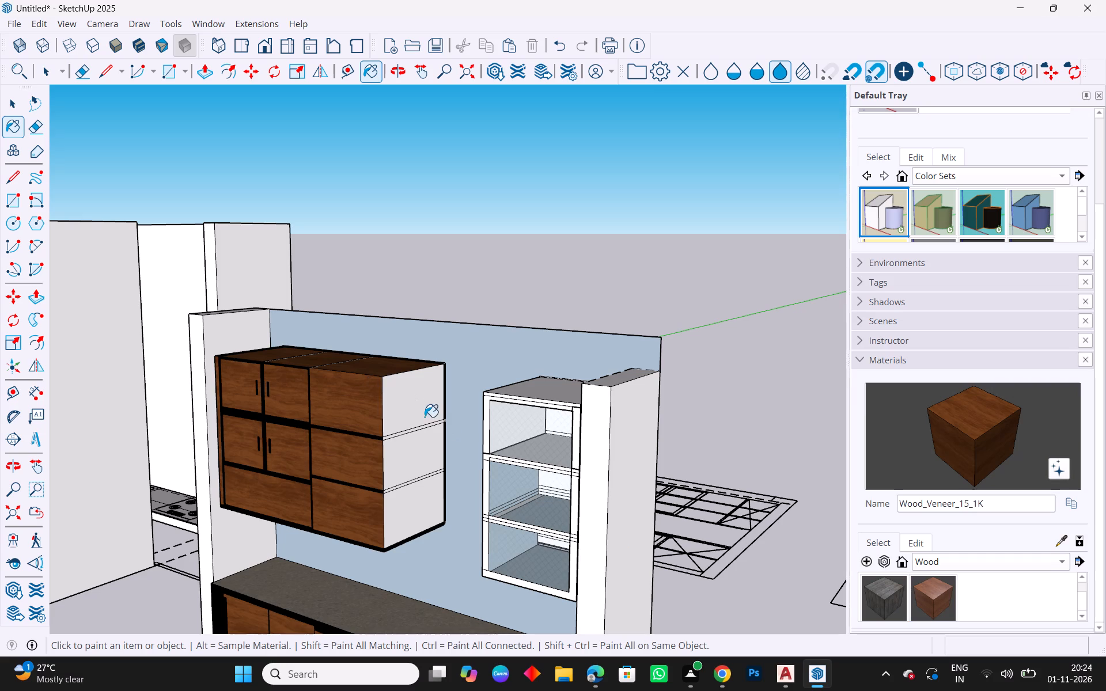
click(419, 458)
scroll(407, 521, up, 3)
click(416, 517)
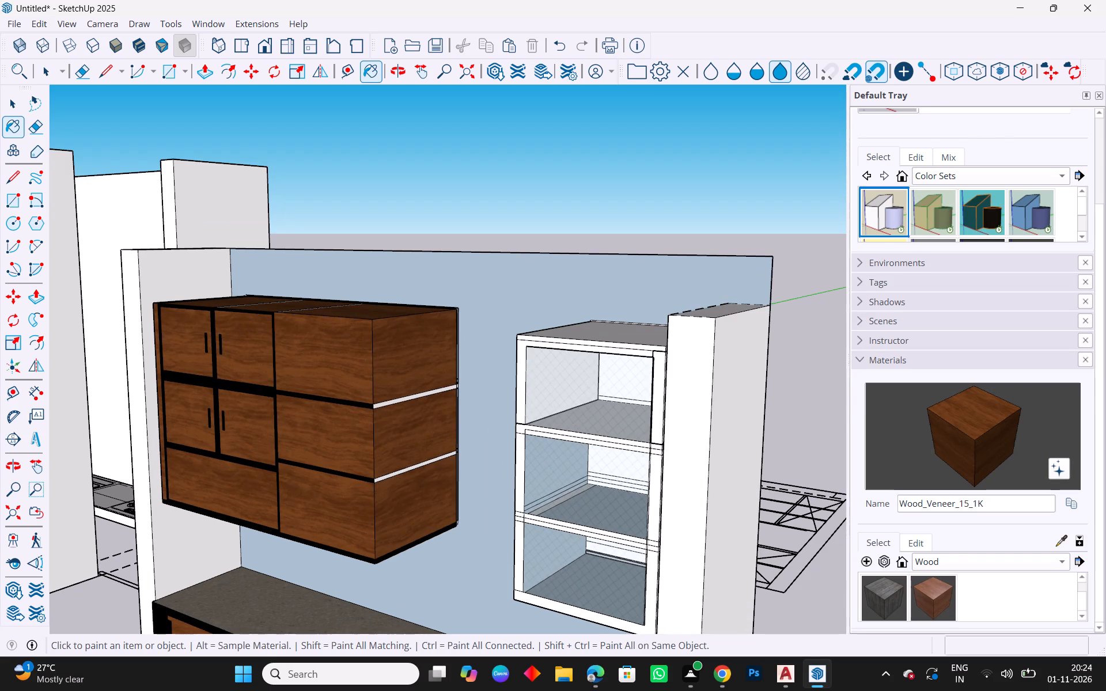
Paint the two white divider strips on the wall cabinet's exposed end with M09_Shadow_Night from Solid Colors.
scroll(929, 509, up, 2)
scroll(903, 496, down, 5)
click(955, 561)
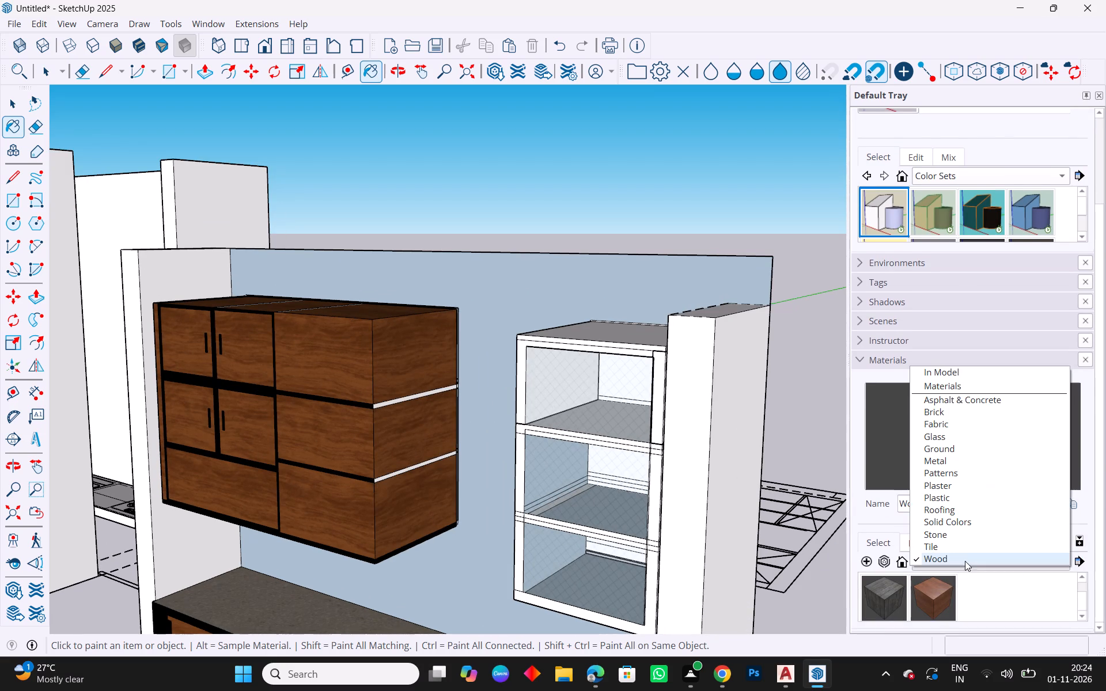
click(960, 523)
scroll(990, 620, down, 8)
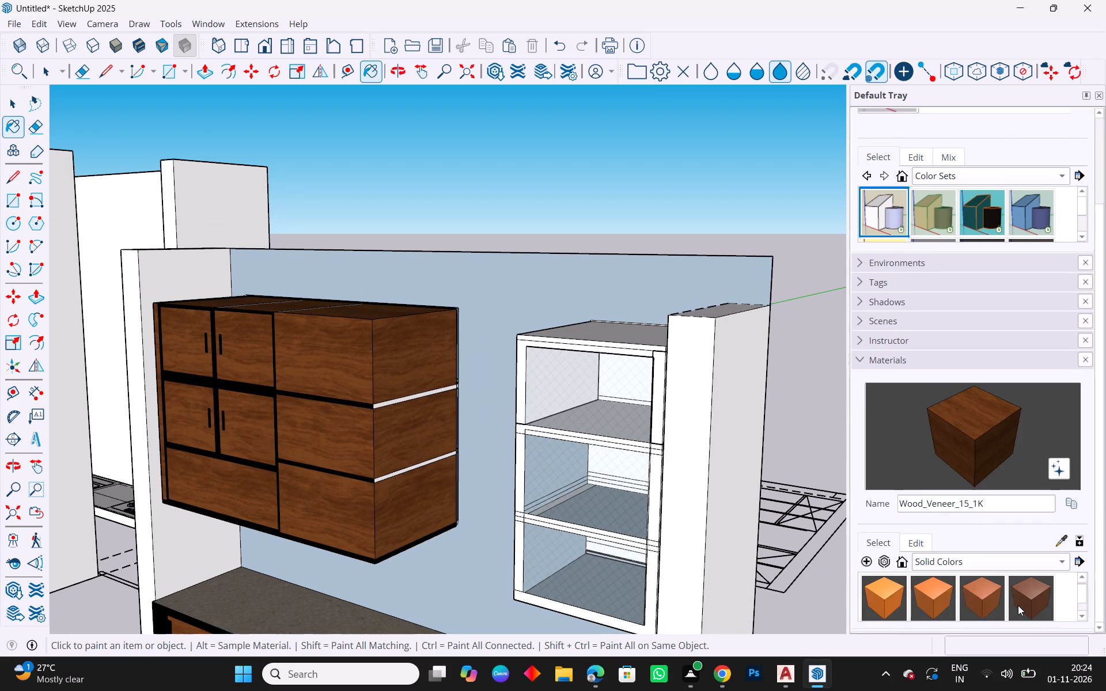
scroll(1018, 605, down, 20)
scroll(1018, 605, down, 6)
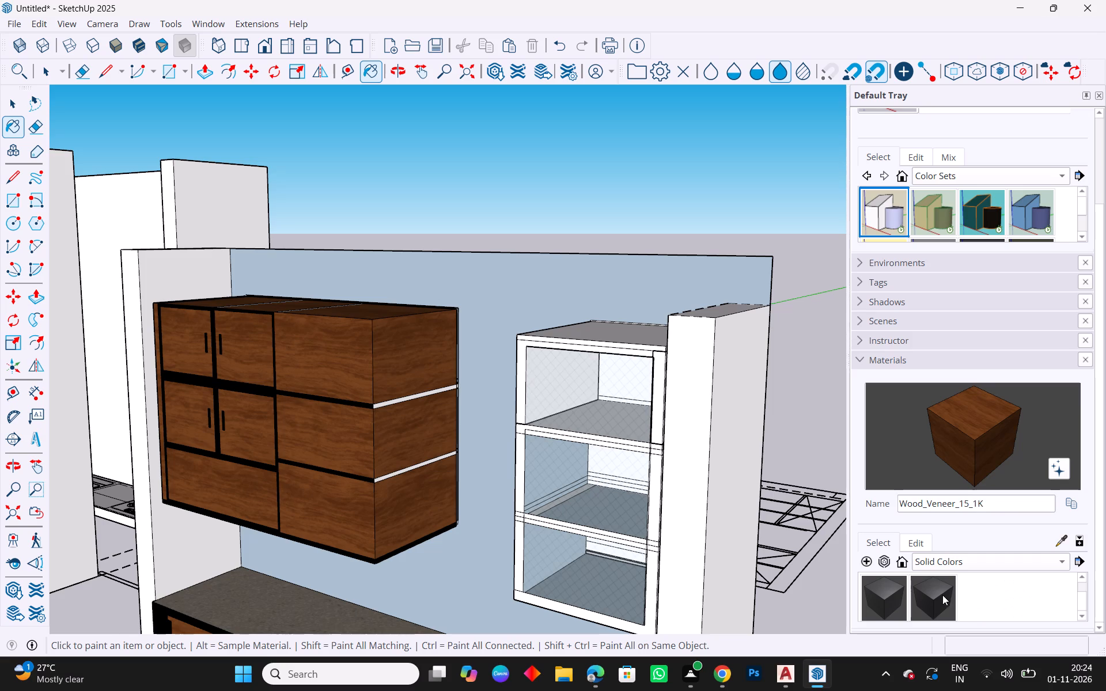
click(942, 595)
scroll(388, 409, up, 9)
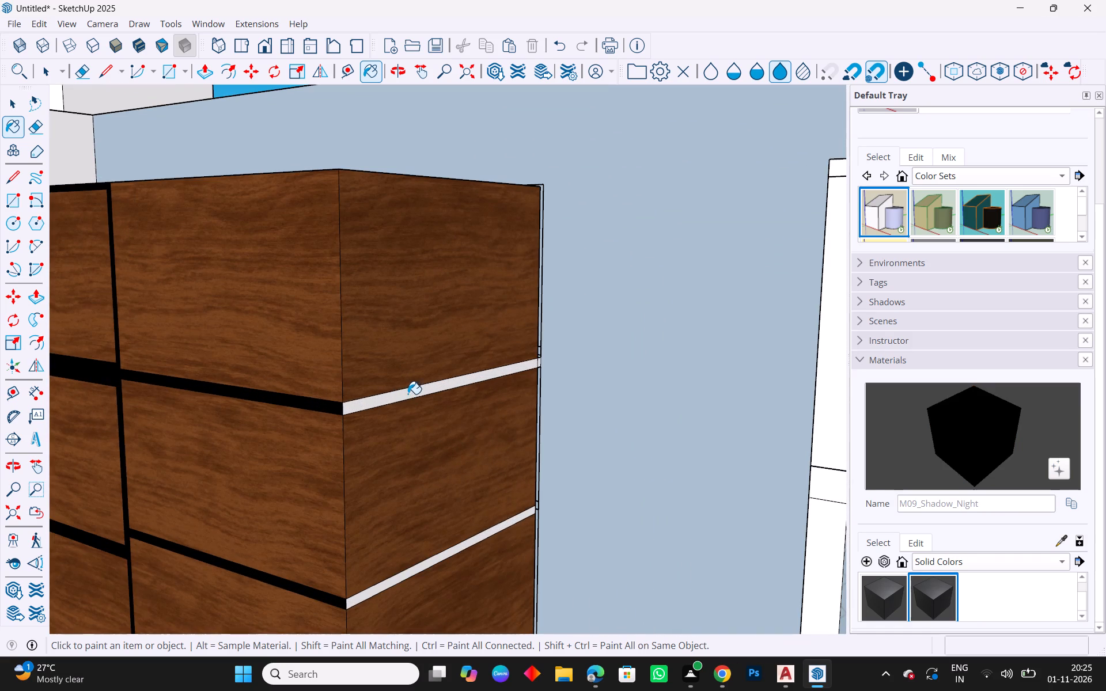
click(408, 394)
click(459, 546)
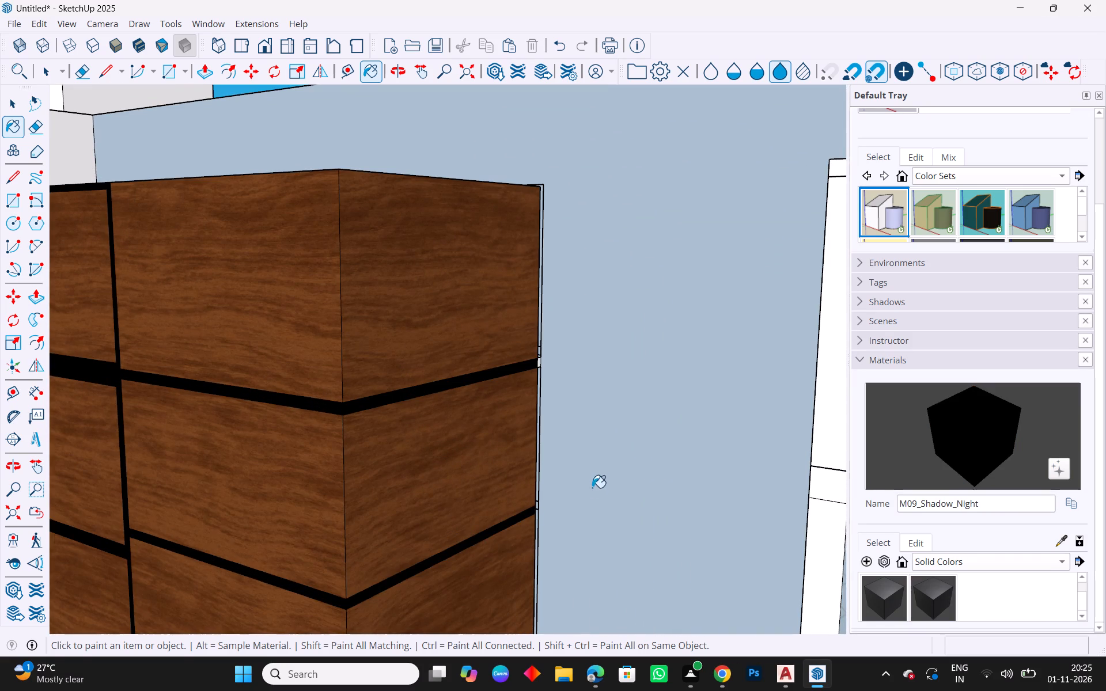
Copy the right-hand door's handle in the middle row and place the copy near the left end of the wide bottom panel.
middle_drag(593, 486, 643, 478)
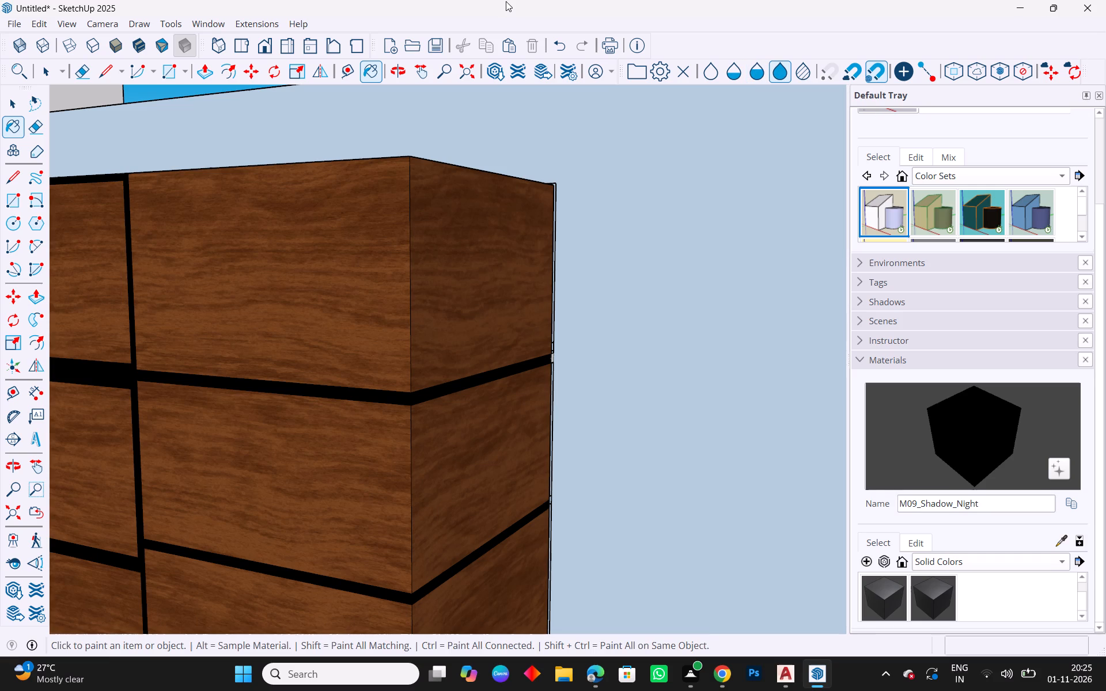
scroll(353, 21, down, 5)
scroll(289, 26, down, 4)
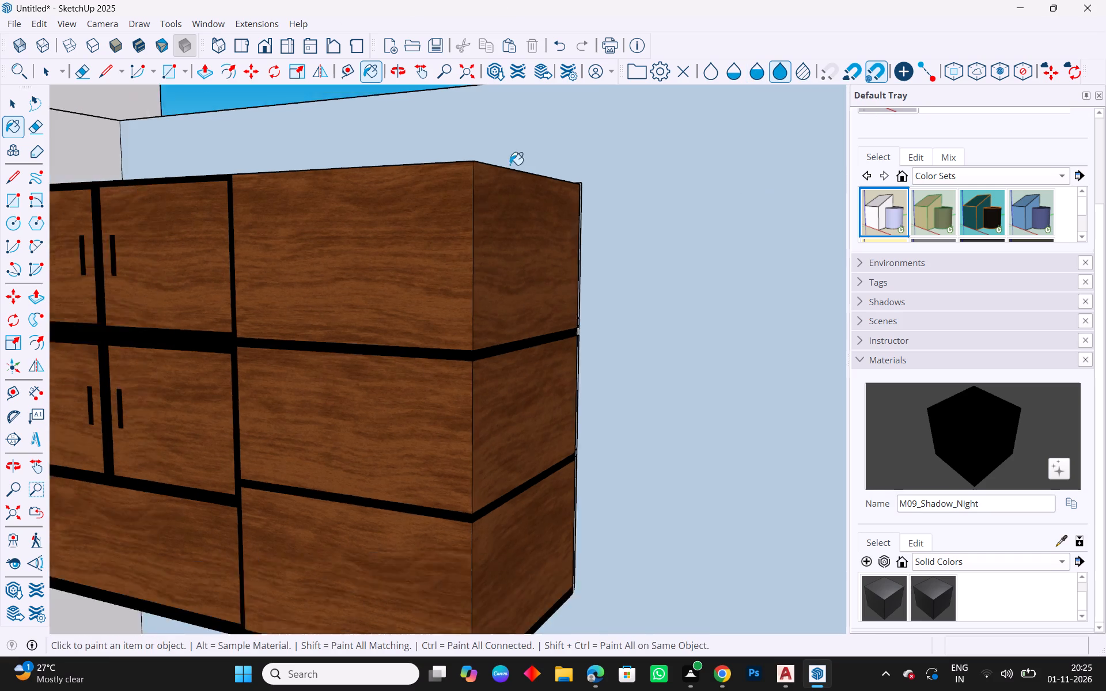
scroll(510, 165, down, 5)
middle_drag(332, 296, 524, 324)
key(Escape)
key(Escape)
key(space)
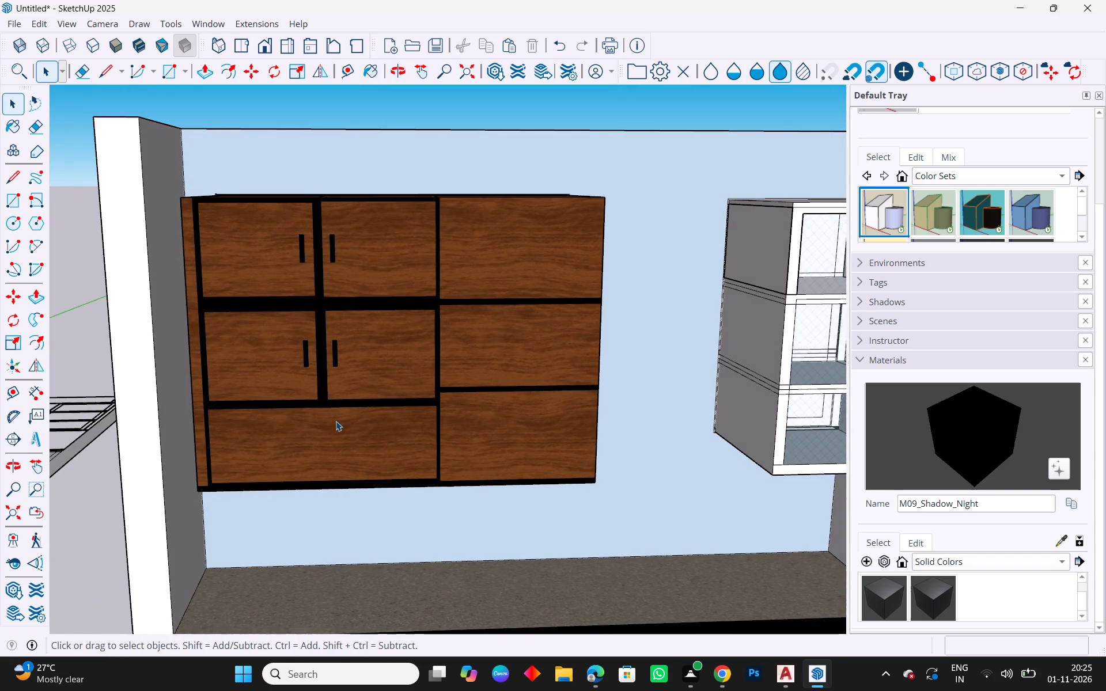
scroll(319, 407, up, 4)
click(343, 335)
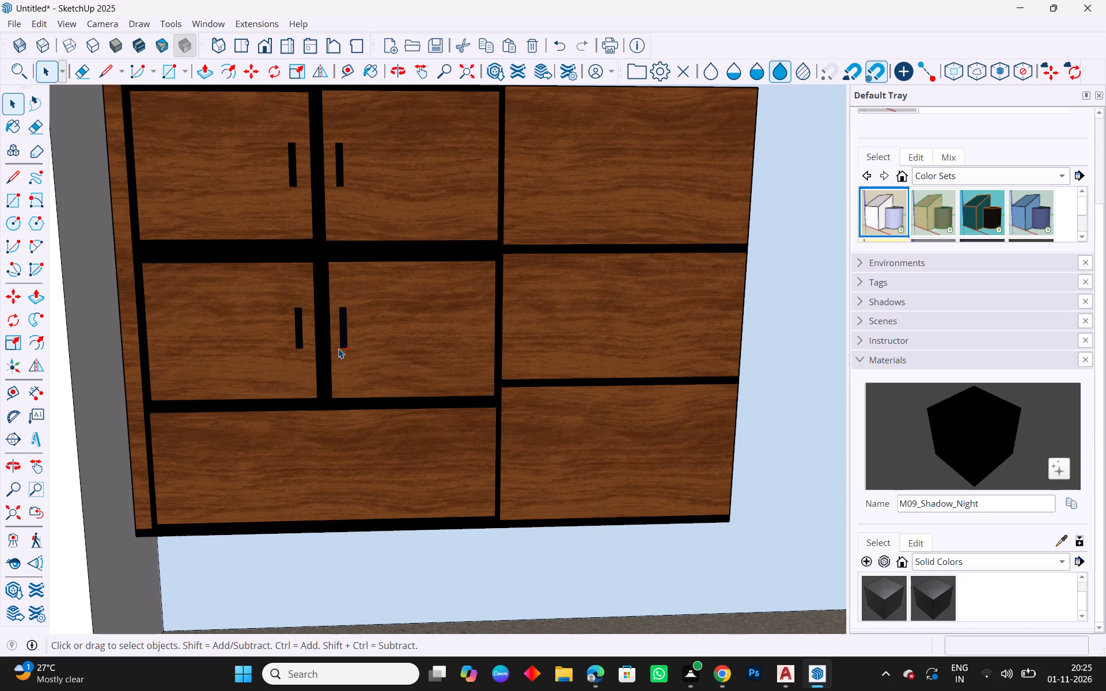
key(ctrl+c)
key(ctrl+v)
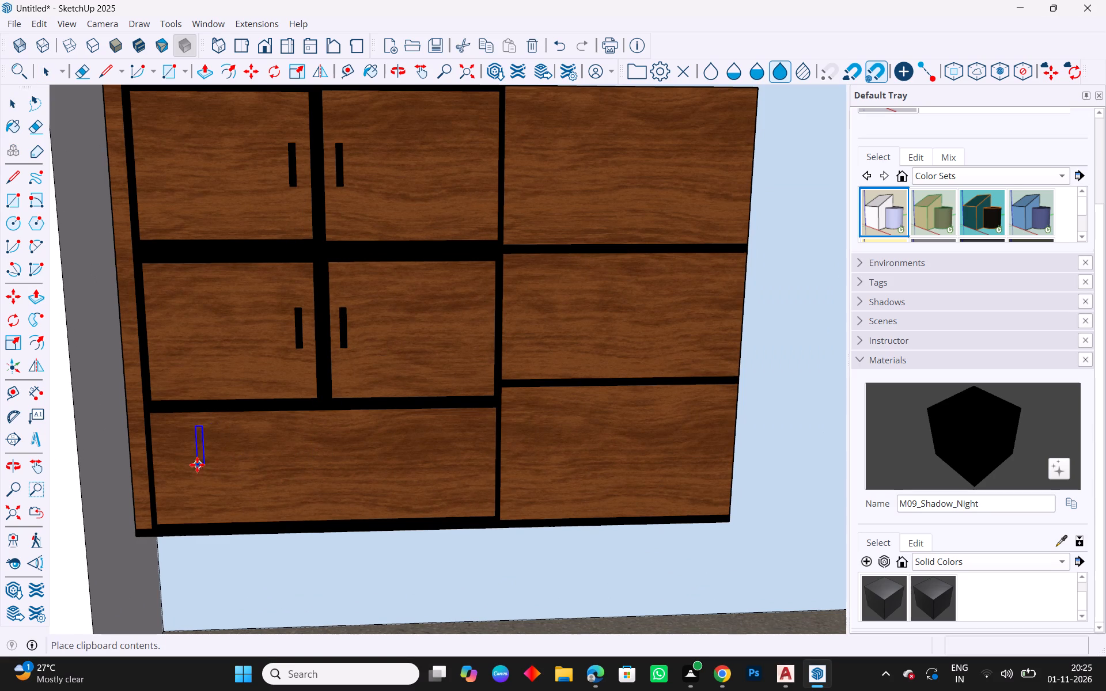
click(172, 483)
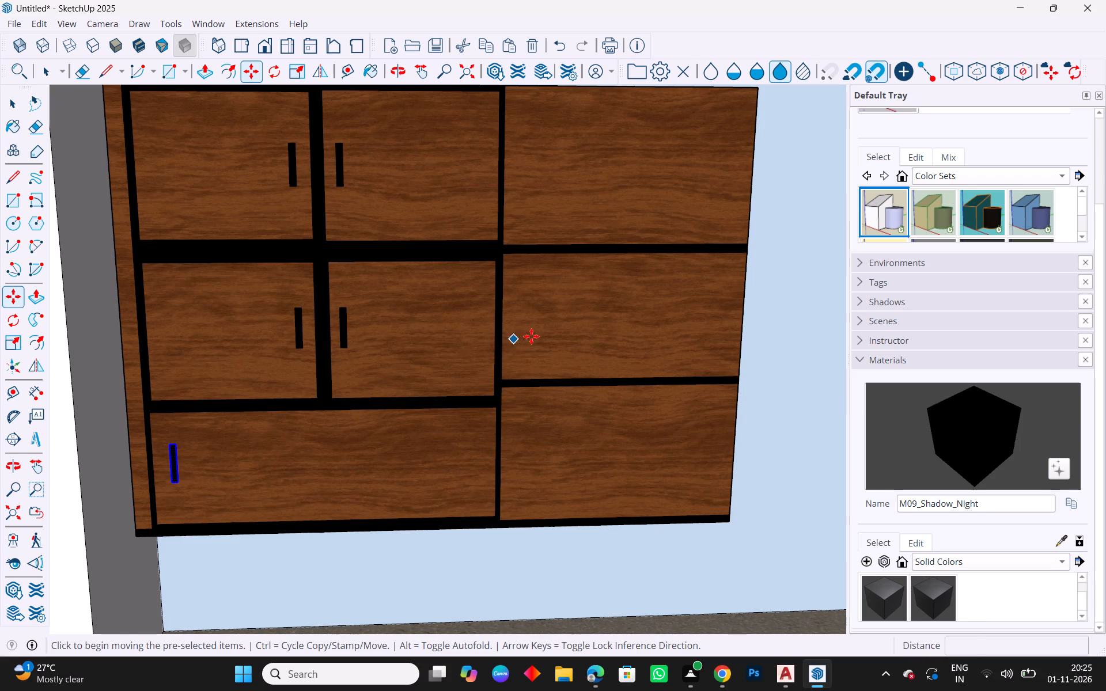
click(518, 326)
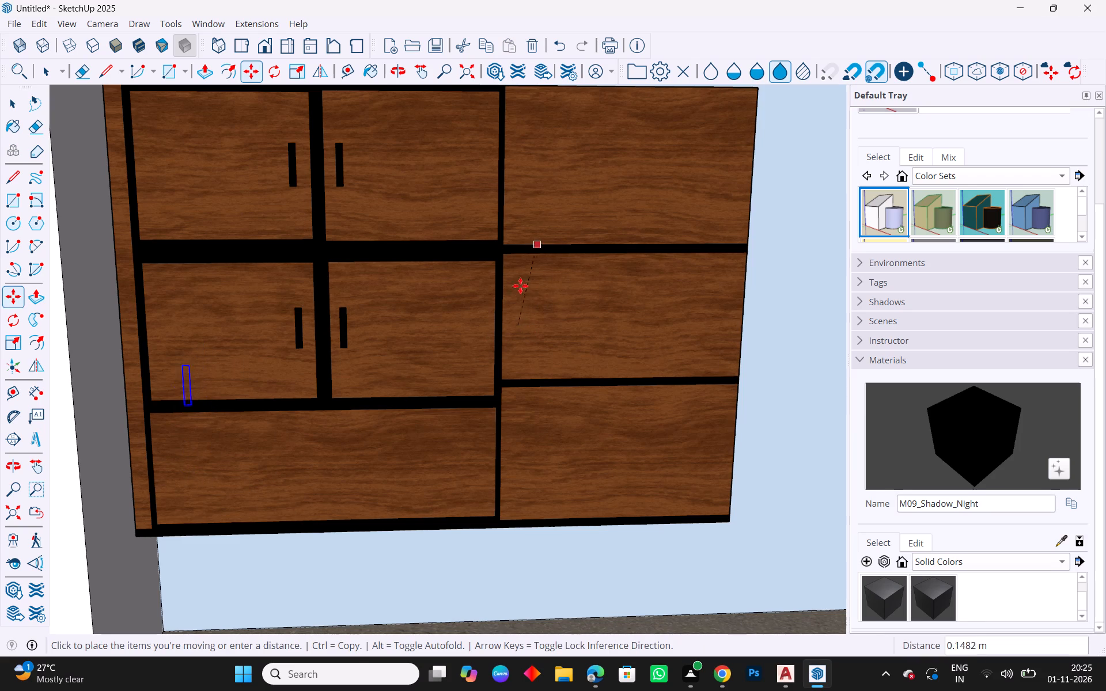
key(Escape)
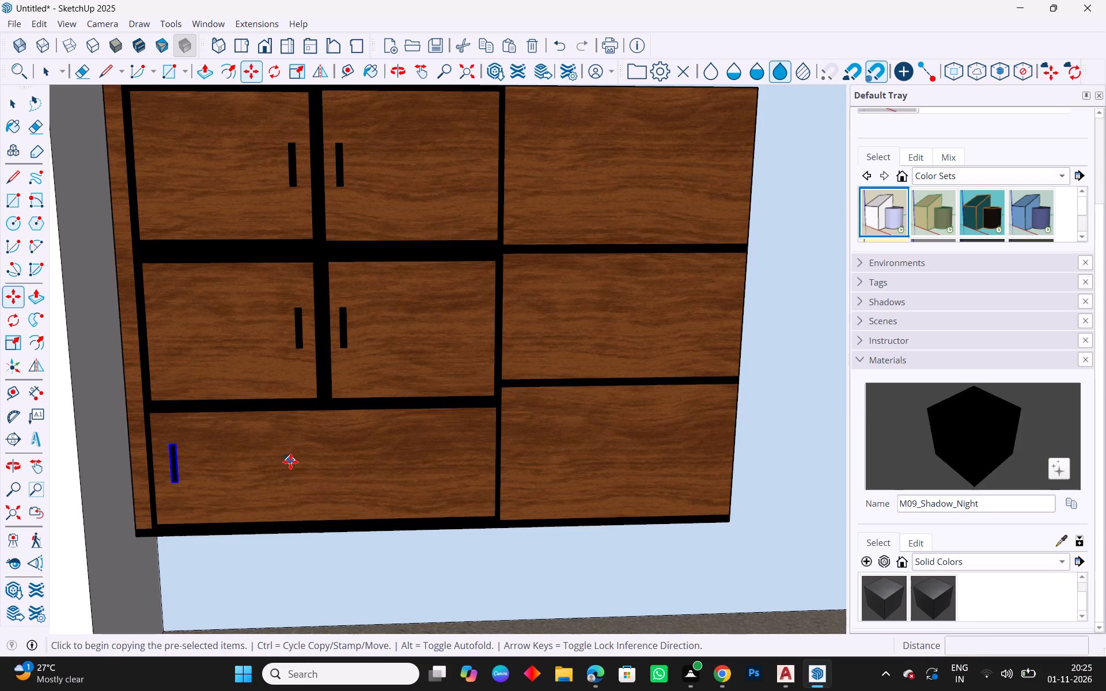
key(b)
key(Escape)
key(space)
Copy the top row's right-hand door handle onto the left edges of the top and middle panels in the cabinet's right section.
scroll(582, 504, down, 2)
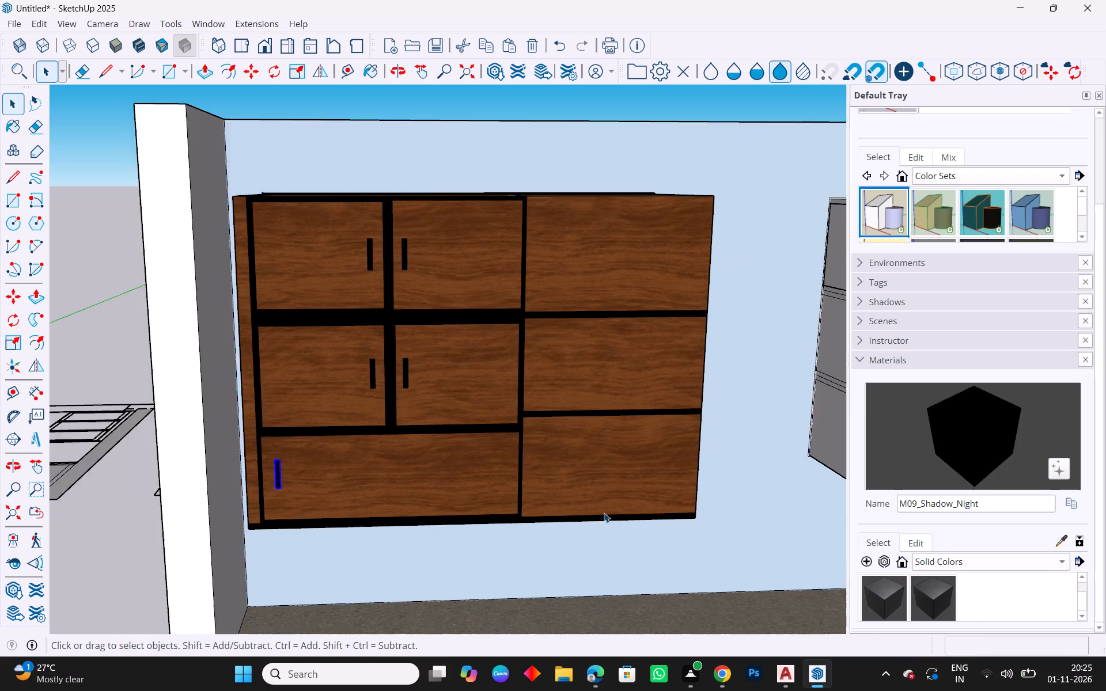
scroll(604, 512, down, 6)
click(447, 210)
middle_drag(486, 311, 475, 162)
scroll(481, 293, up, 9)
scroll(424, 237, up, 4)
click(435, 256)
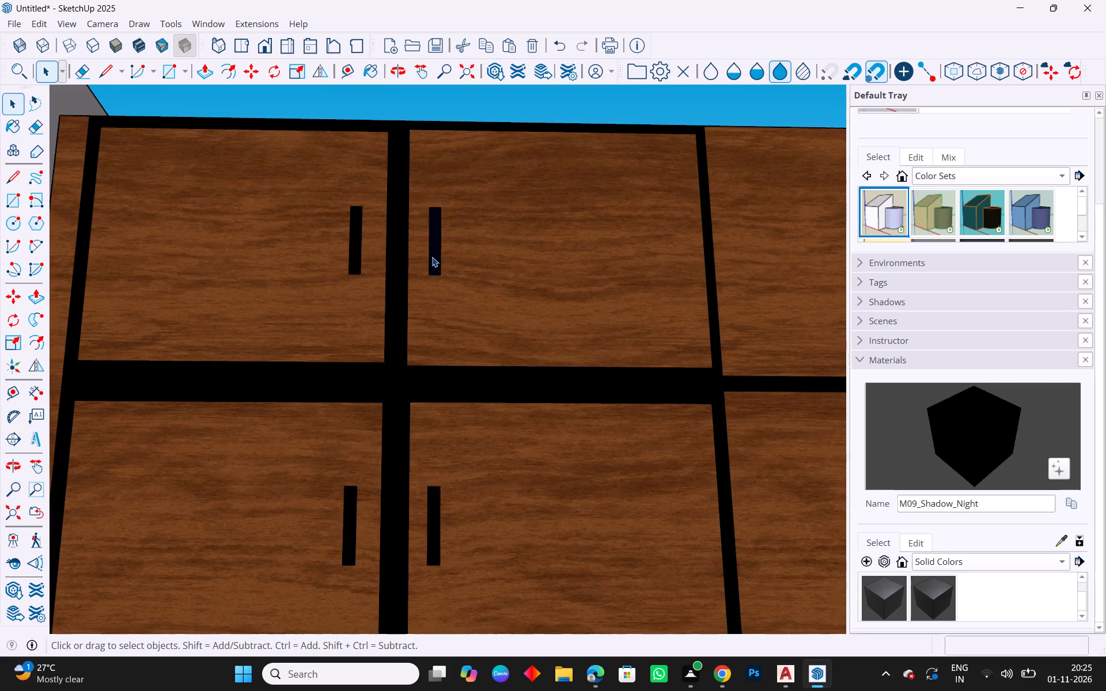
key(ctrl+c)
scroll(355, 306, down, 4)
middle_drag(669, 303, 639, 334)
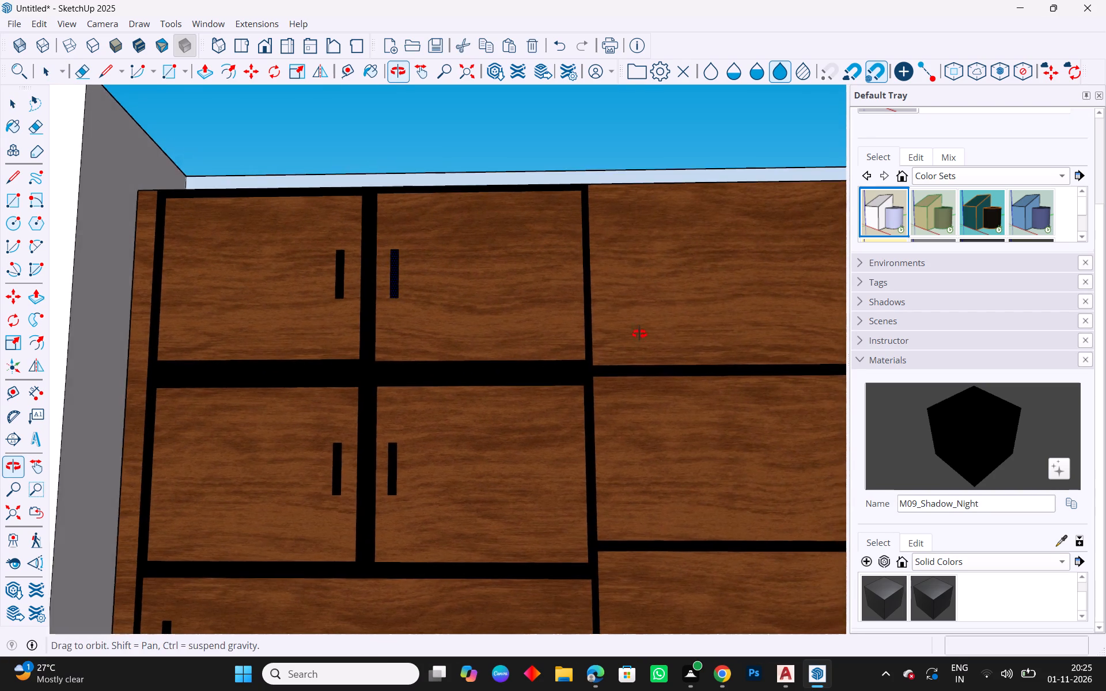
middle_drag(639, 334, 622, 375)
key(ctrl+v)
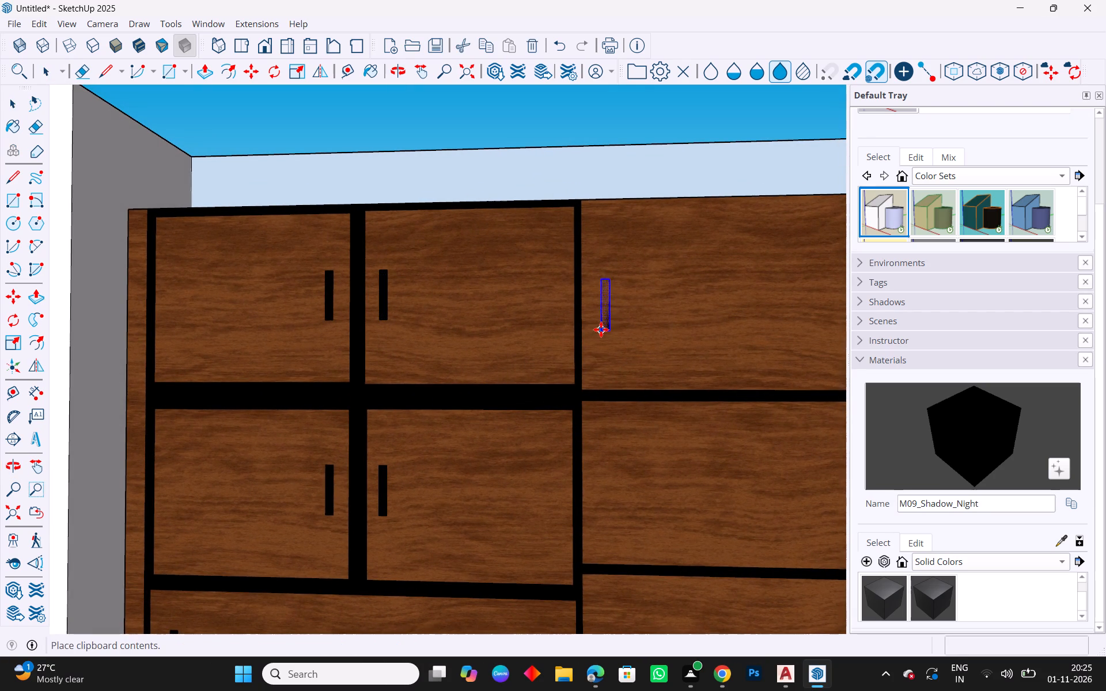
click(600, 328)
key(ctrl+v)
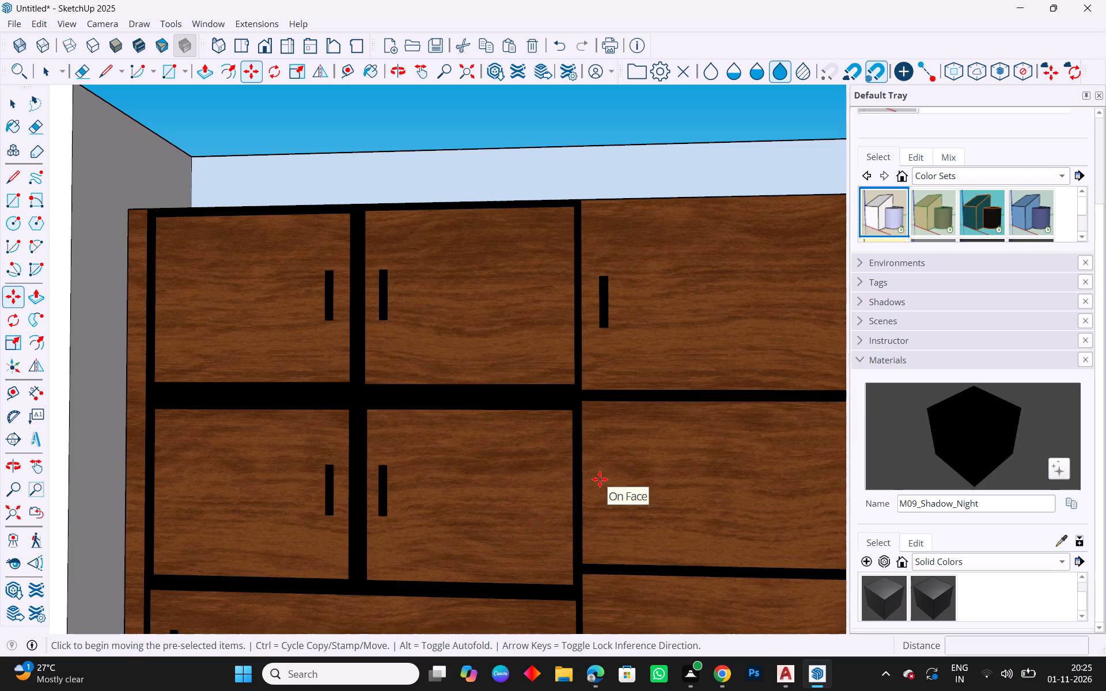
click(599, 522)
key(Escape)
Place another handle copy near the left edge of the right section's bottom panel, aligned below the handles above.
scroll(607, 287, down, 4)
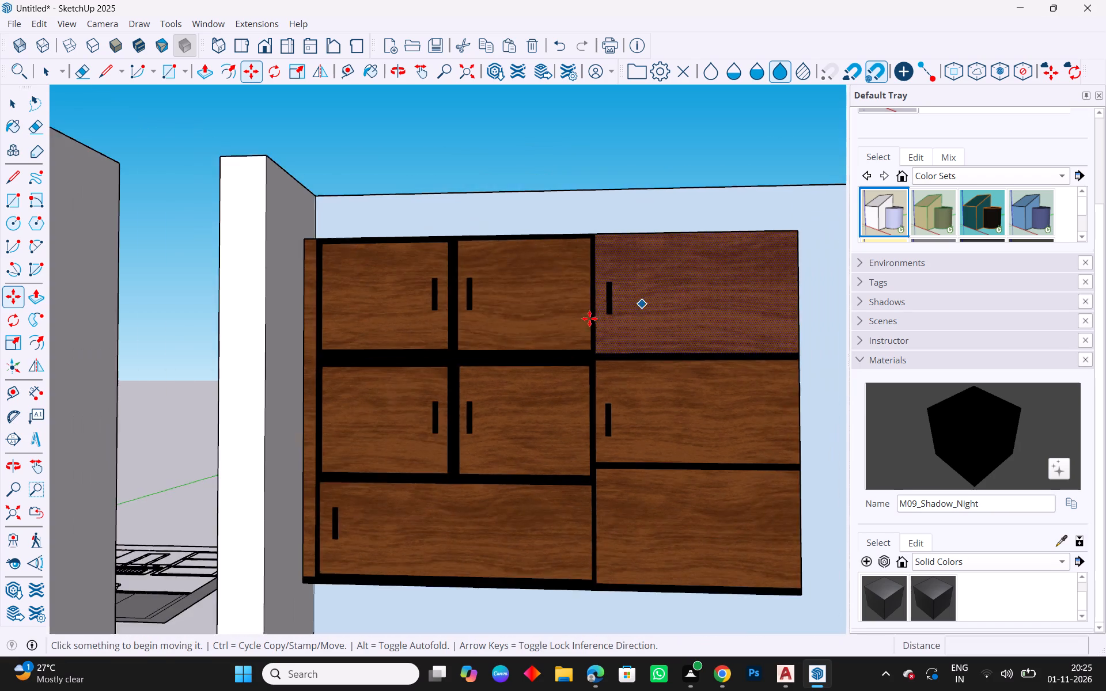
scroll(589, 318, down, 5)
scroll(619, 522, up, 4)
key(ctrl+v)
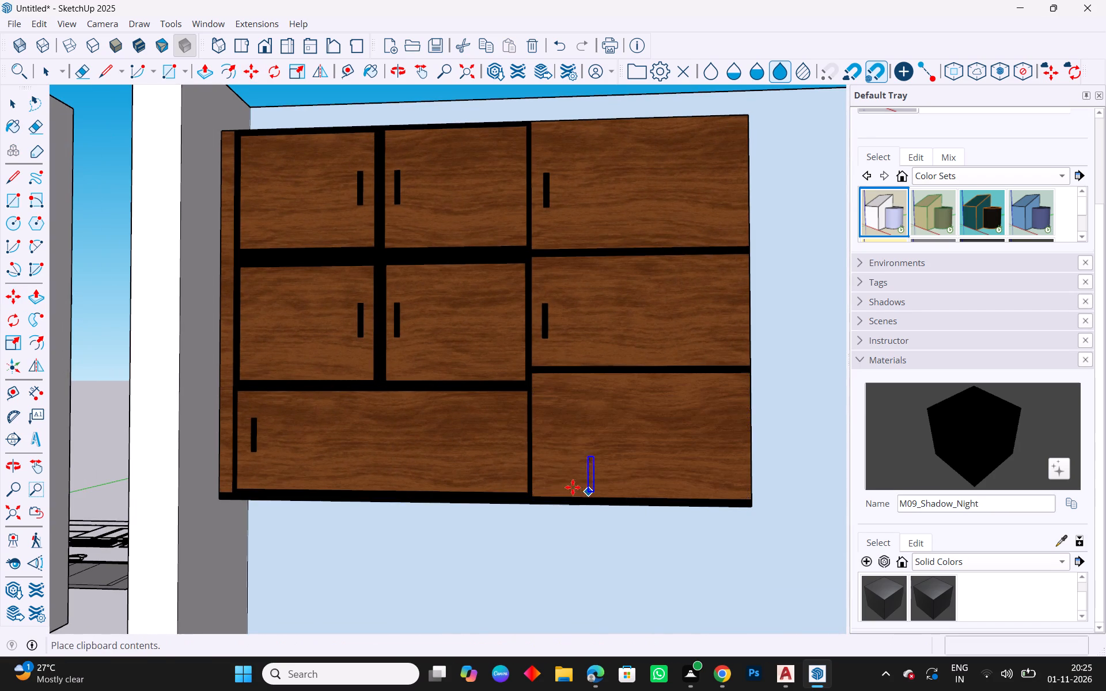
scroll(555, 452, up, 4)
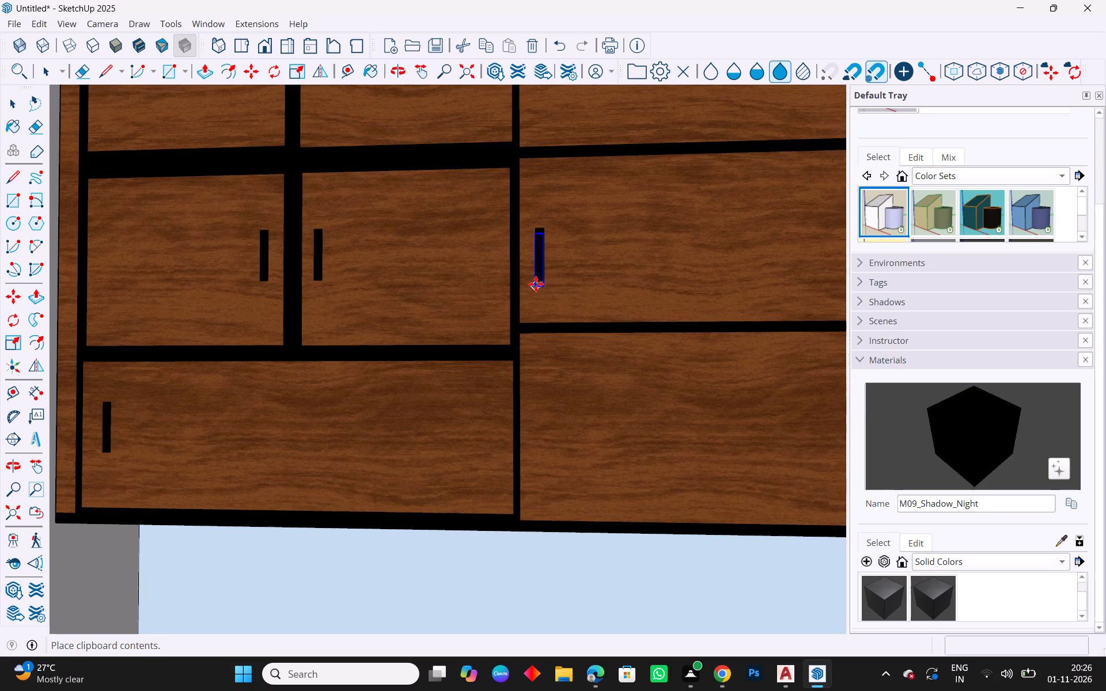
click(537, 453)
scroll(606, 480, down, 5)
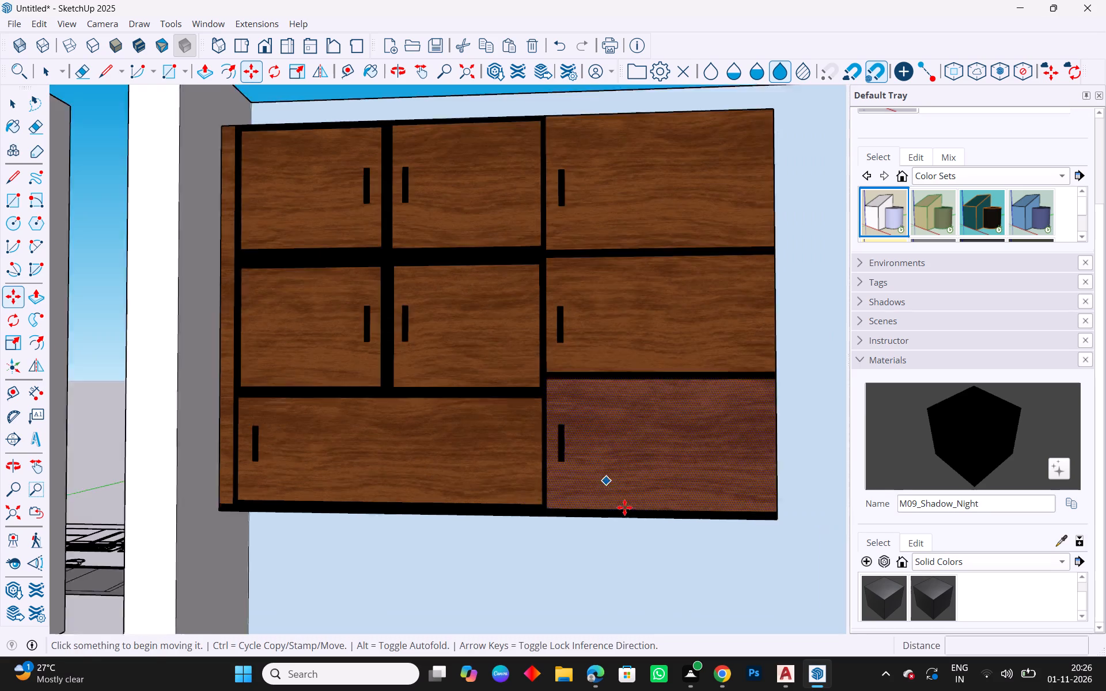
middle_drag(589, 519, 628, 533)
scroll(603, 543, down, 3)
key(Escape)
key(space)
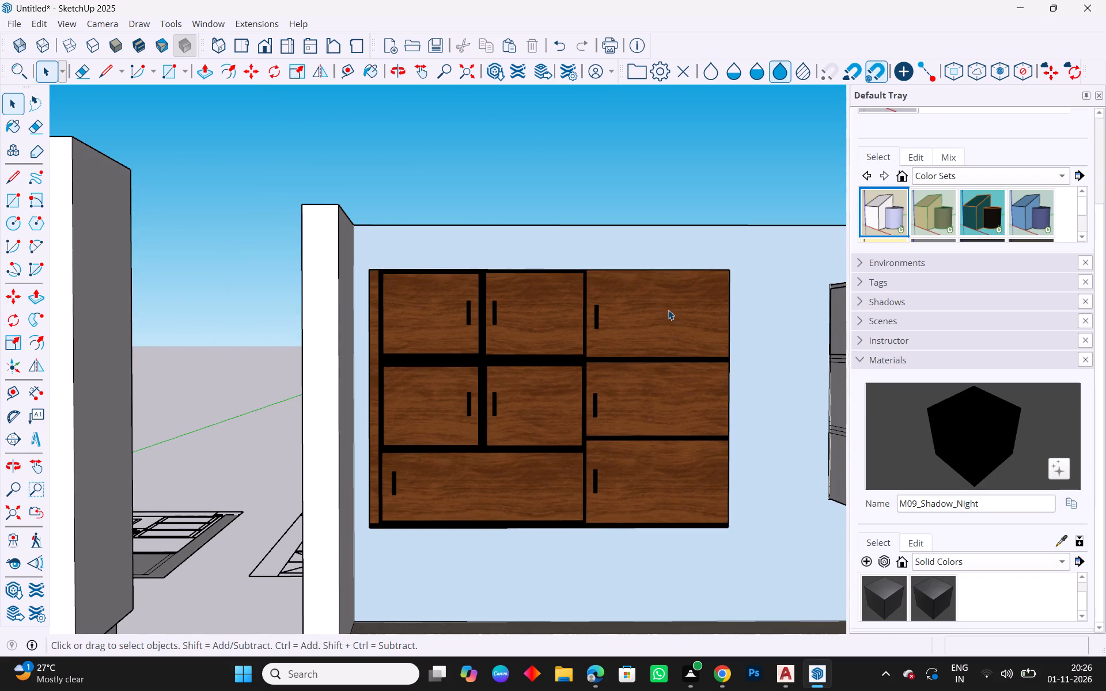
Examine the wall cabinet's front, top and exposed end to check its materials and handles.
scroll(651, 264, up, 4)
scroll(599, 267, up, 5)
scroll(315, 301, down, 15)
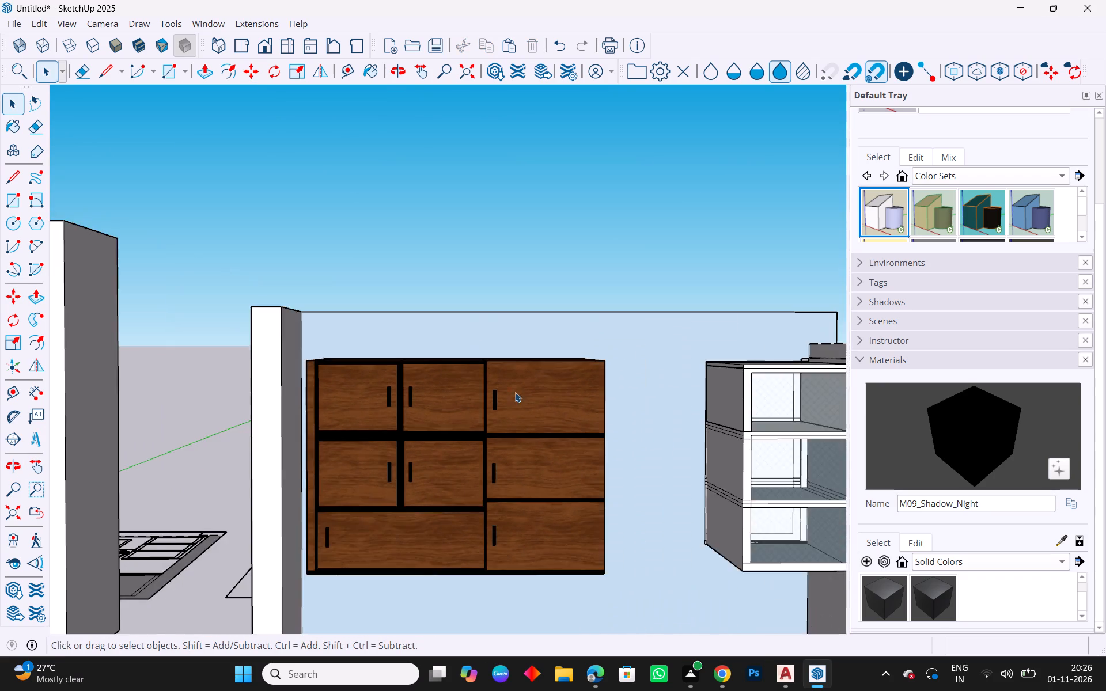
middle_drag(631, 339, 653, 424)
middle_drag(505, 533, 498, 610)
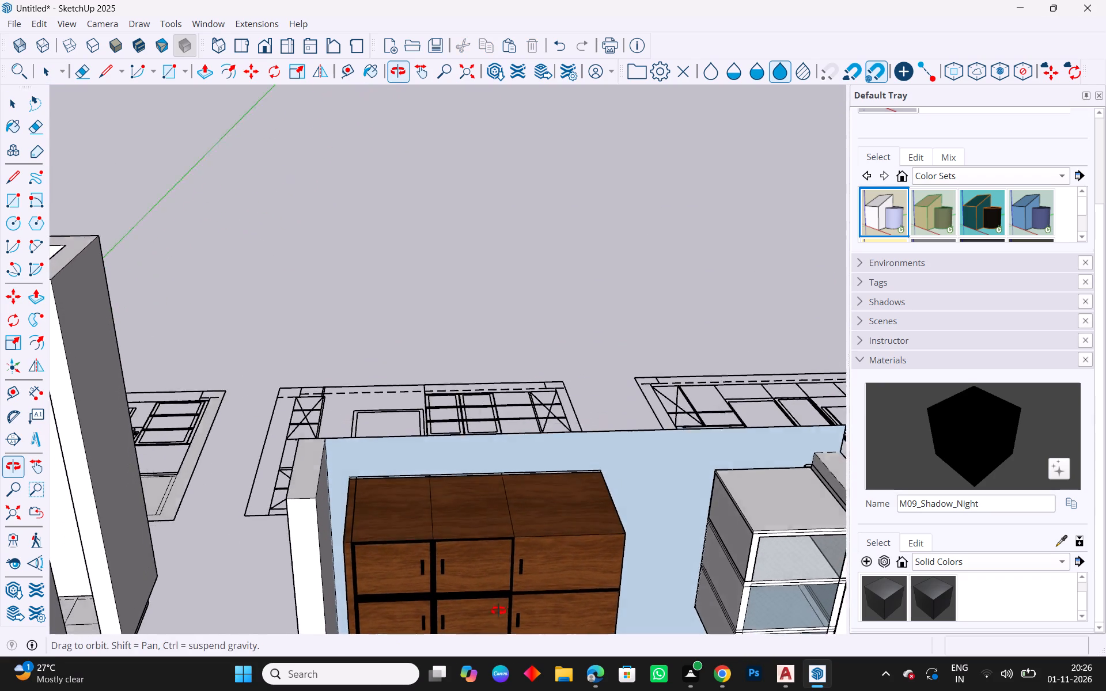
middle_drag(498, 610, 498, 611)
scroll(353, 559, up, 12)
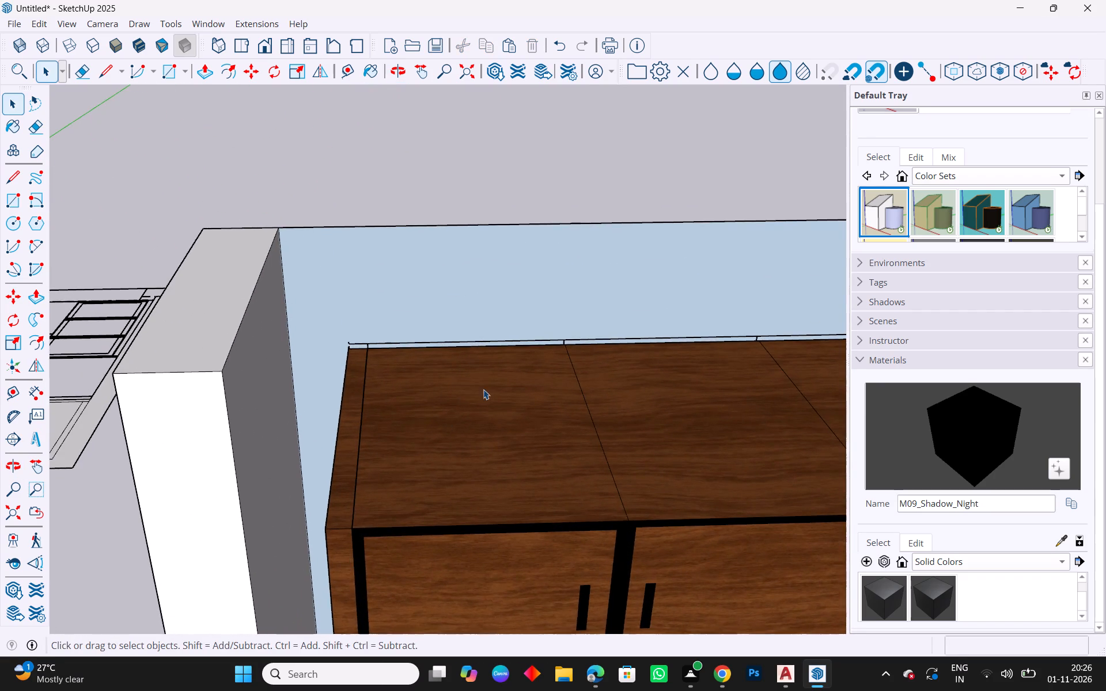
middle_drag(483, 389, 437, 307)
scroll(389, 284, down, 11)
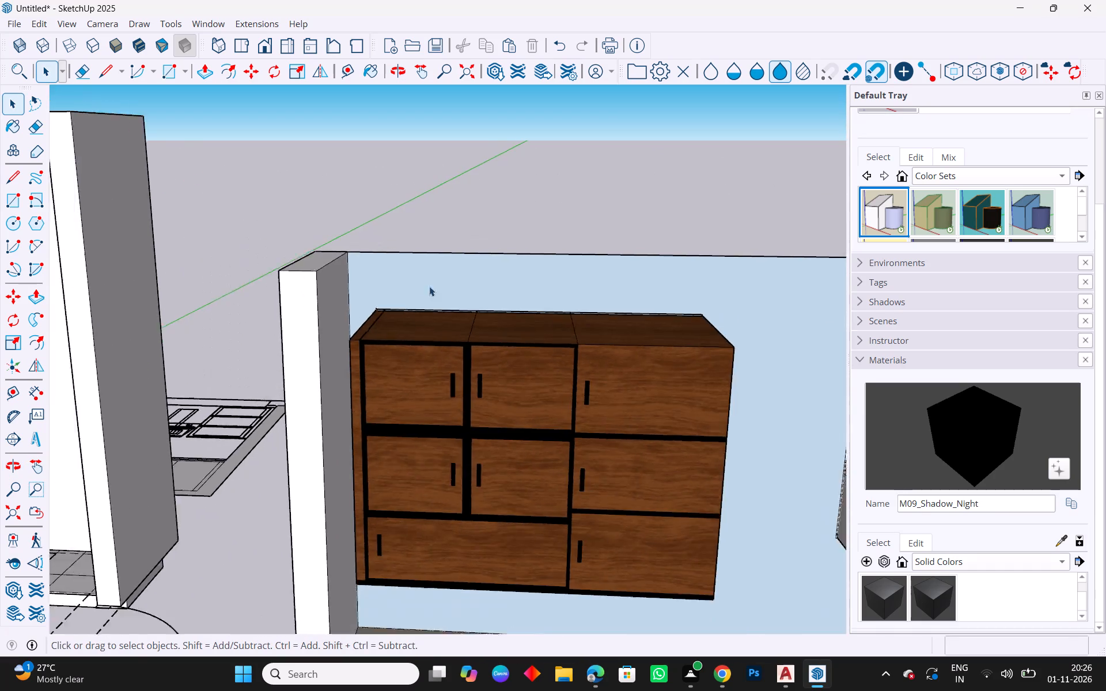
scroll(429, 286, down, 5)
middle_drag(645, 420, 566, 374)
Delete the stray short vertical edges crossing the right end of the upper middle shelf's front face on the open shelf unit.
scroll(601, 390, up, 3)
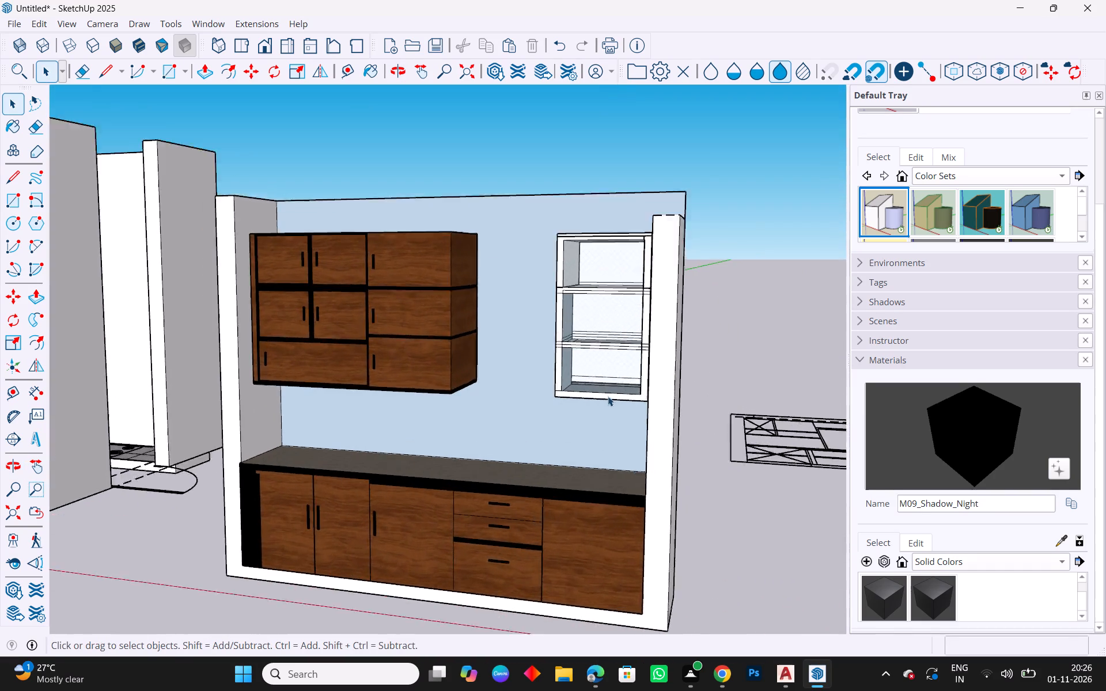
scroll(608, 396, up, 6)
middle_drag(529, 382, 603, 425)
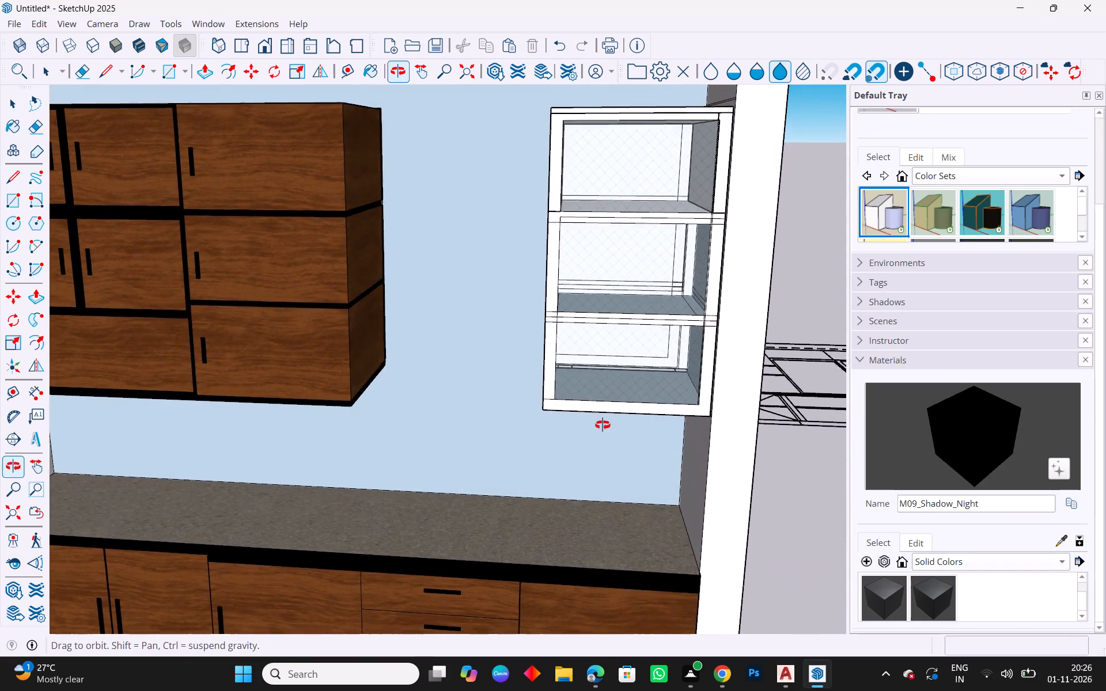
middle_drag(603, 425, 609, 424)
scroll(657, 208, up, 5)
scroll(757, 238, up, 4)
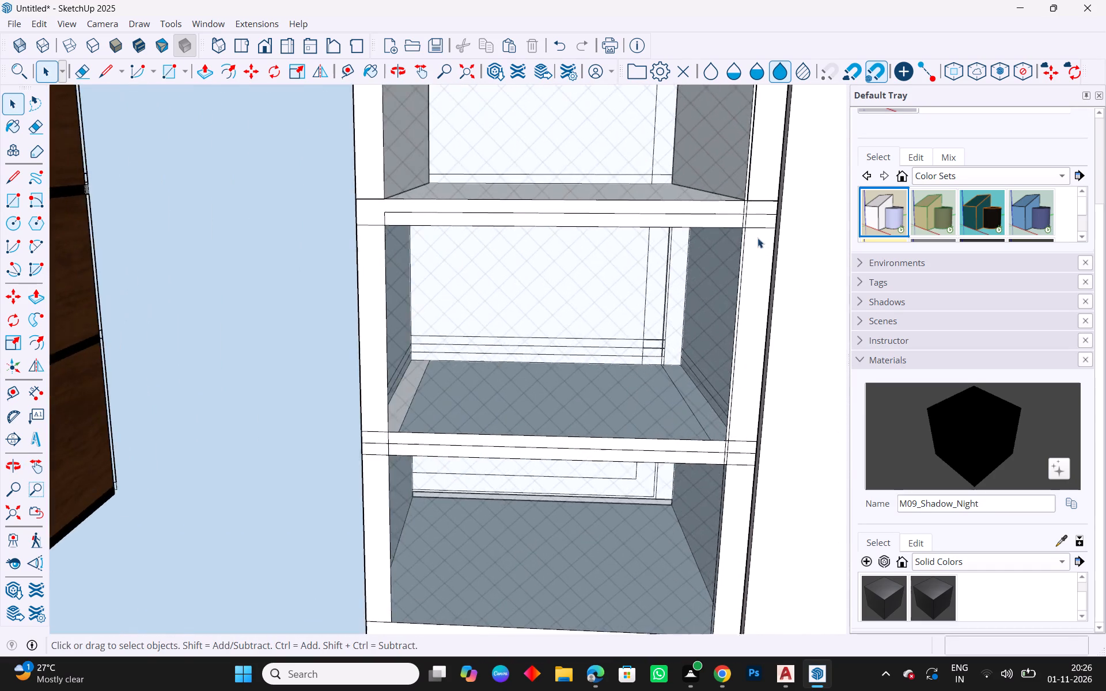
scroll(738, 225, up, 4)
click(745, 218)
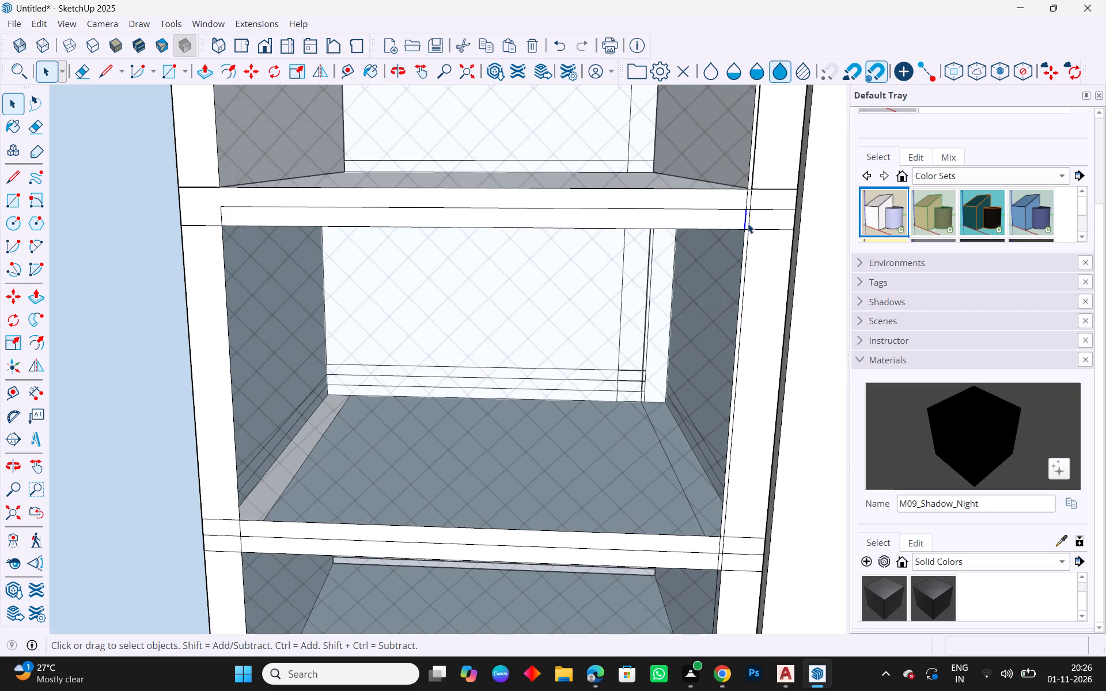
key(Delete)
click(748, 223)
key(Delete)
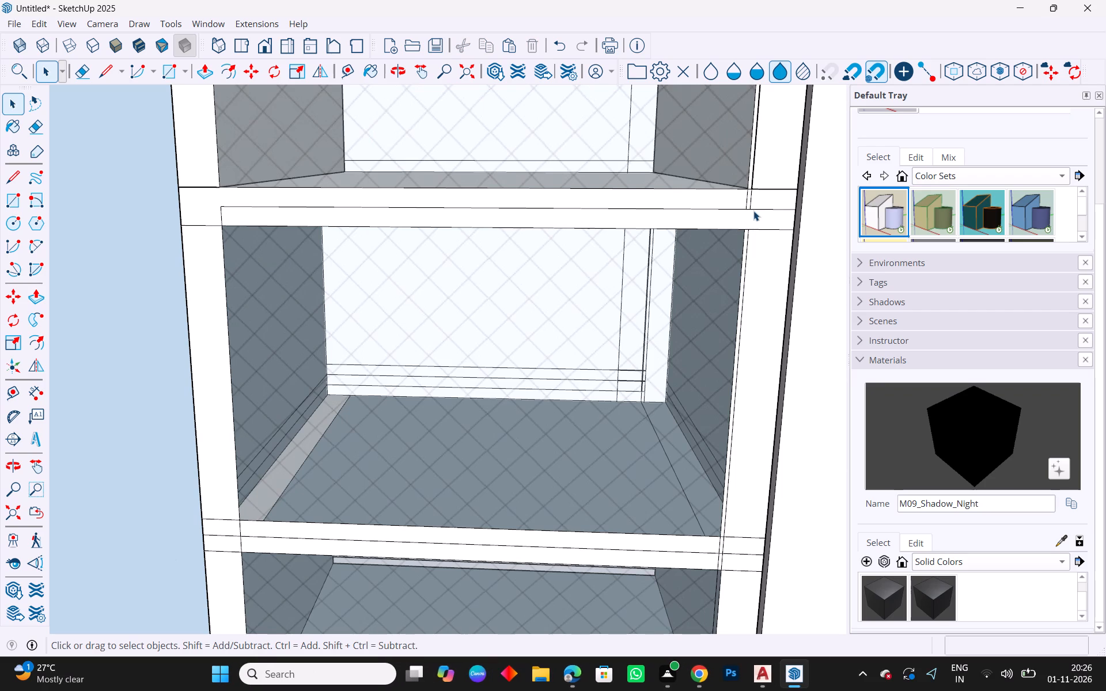
click(756, 208)
key(Delete)
click(748, 200)
key(Delete)
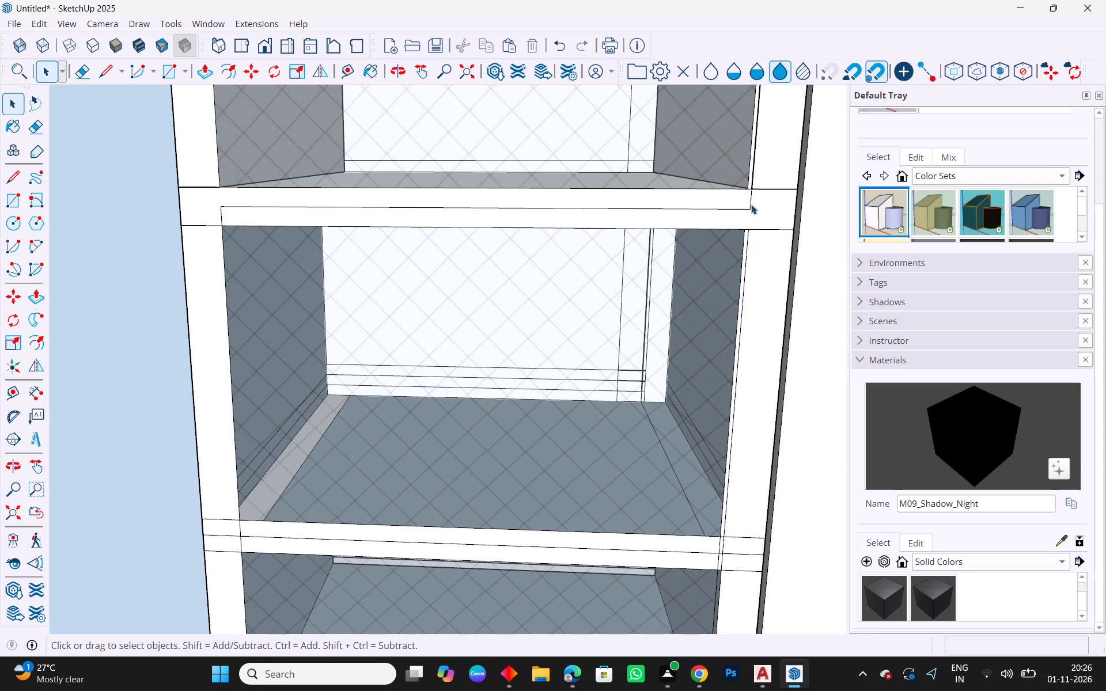
click(751, 204)
key(Delete)
Delete the stray horizontal line along the same shelf's front face and the short vertical edge at its left end.
click(267, 202)
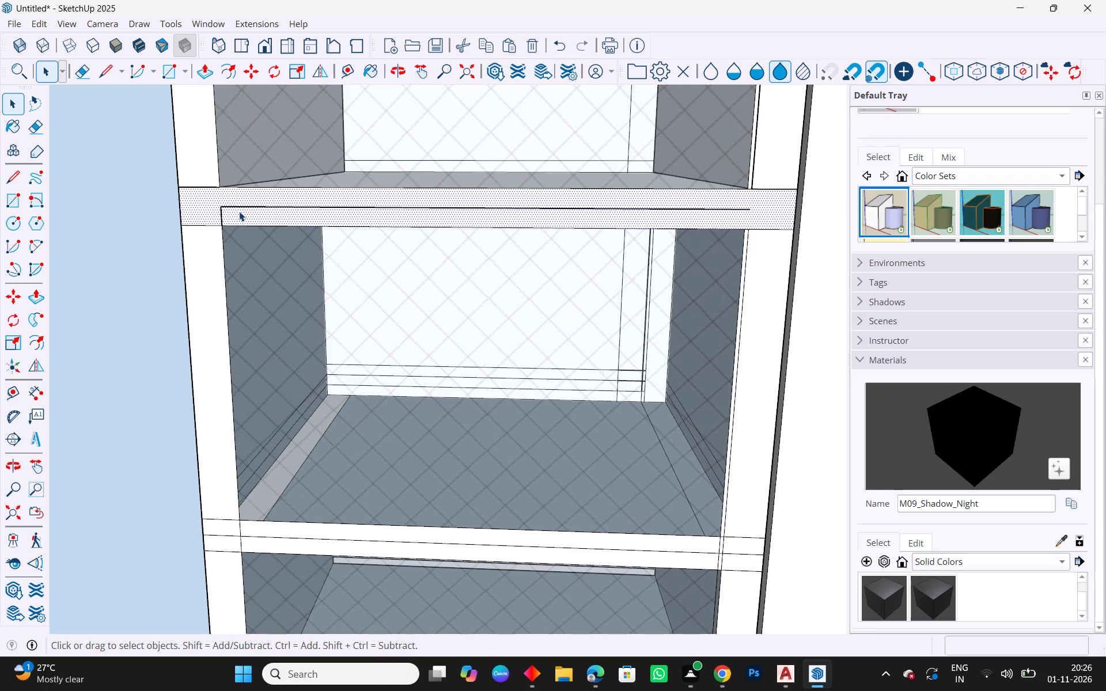
click(253, 207)
click(253, 207)
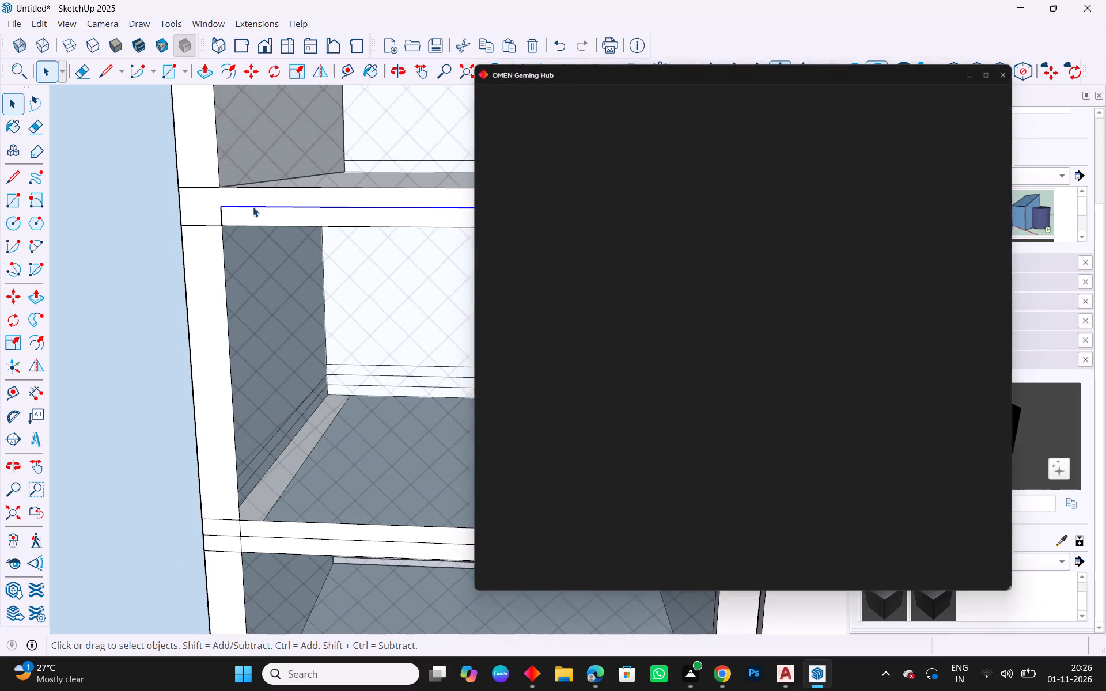
key(Delete)
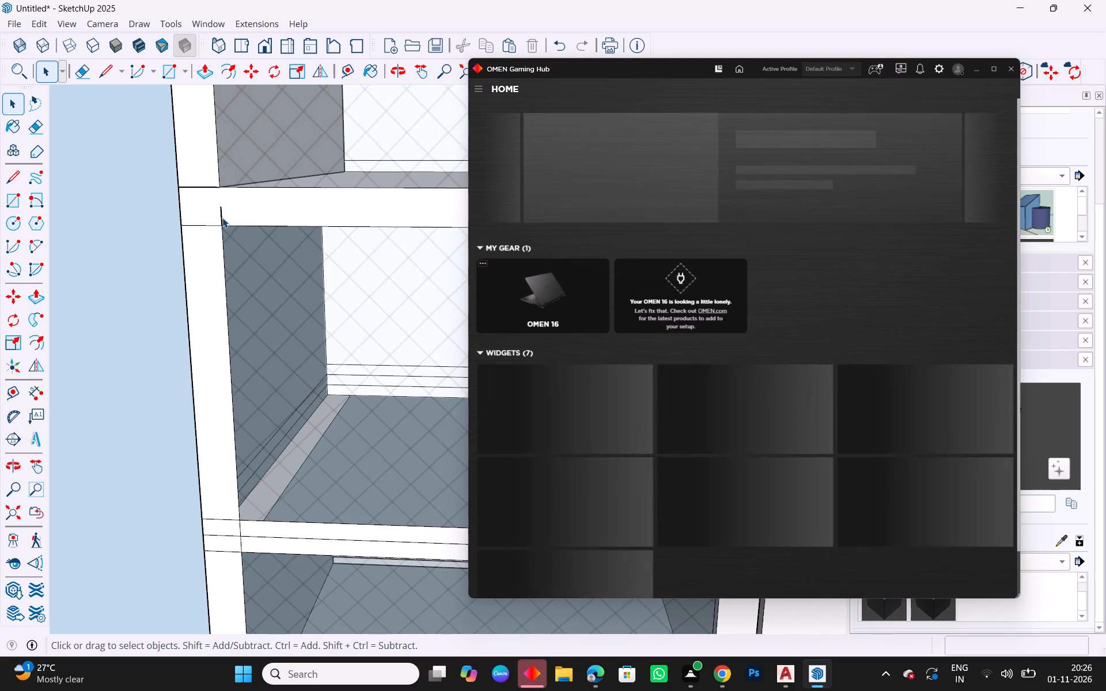
click(222, 218)
key(Delete)
click(1007, 70)
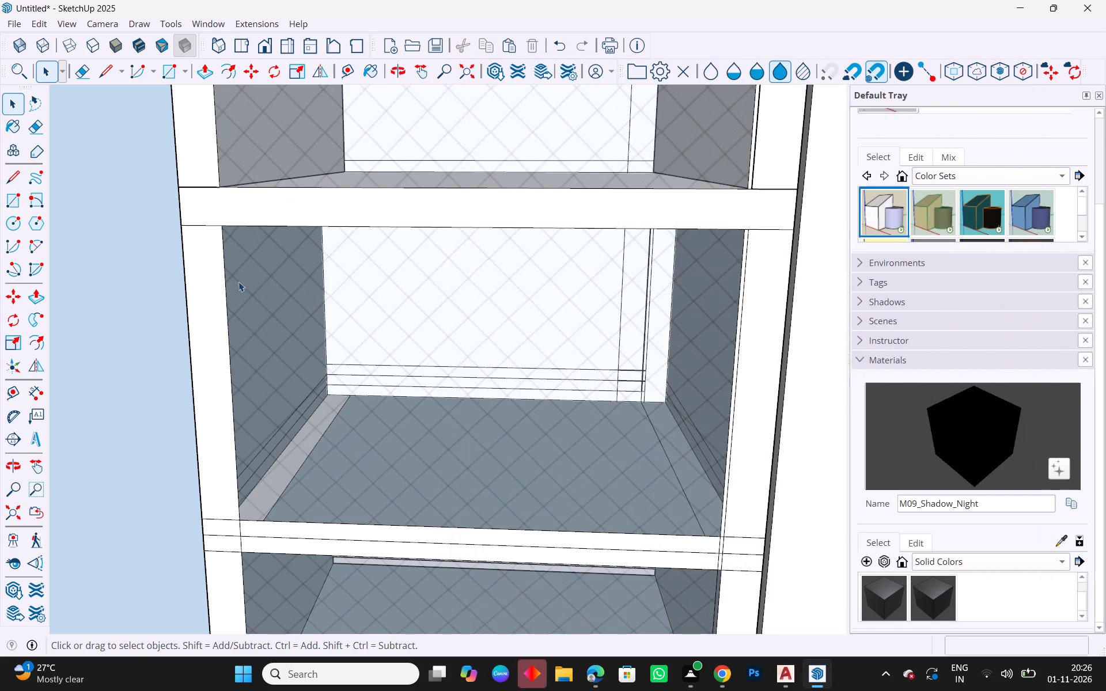
Delete the seam edges where the left upright meets the bottom and top of that shelf's front face.
click(211, 225)
key(Delete)
click(205, 185)
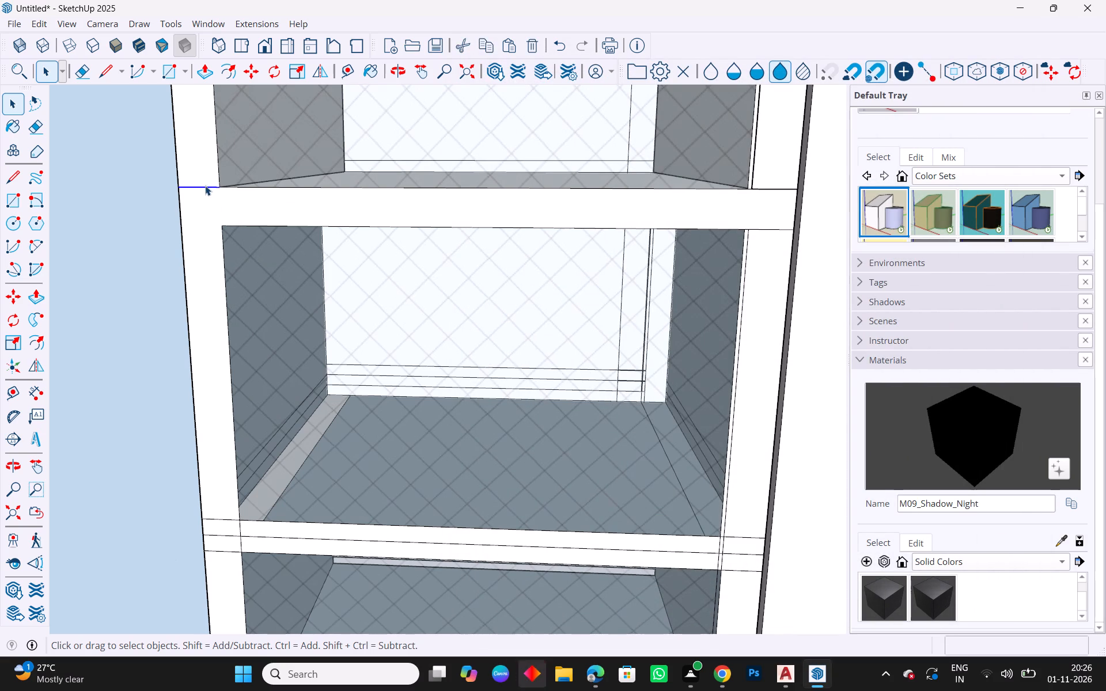
key(Delete)
click(201, 190)
click(209, 187)
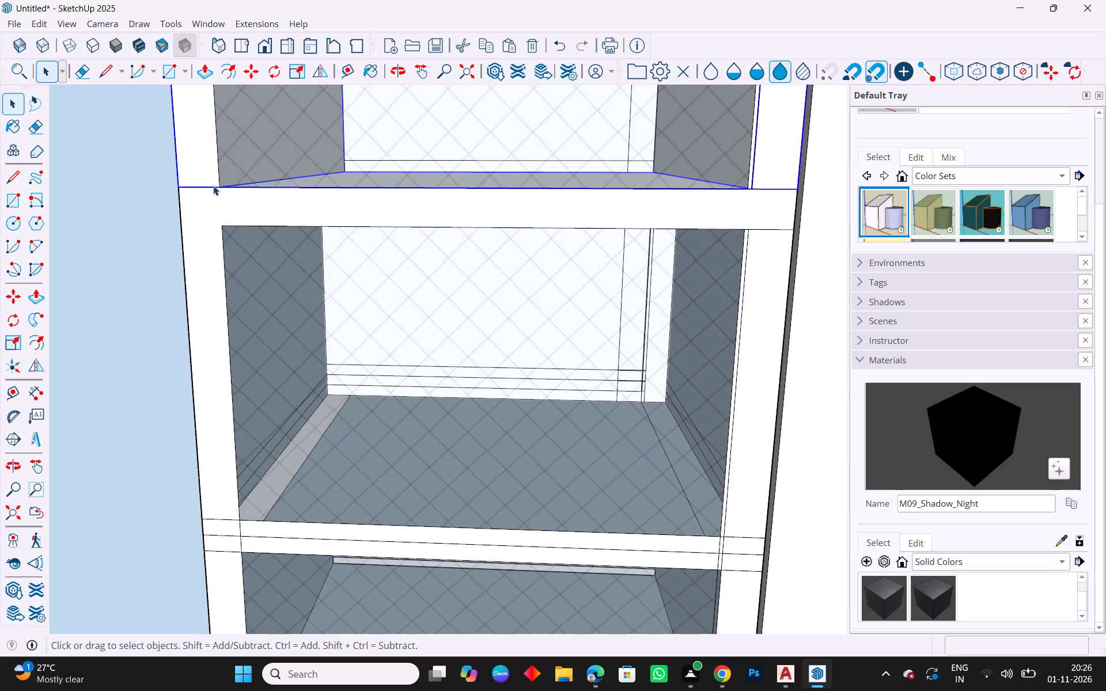
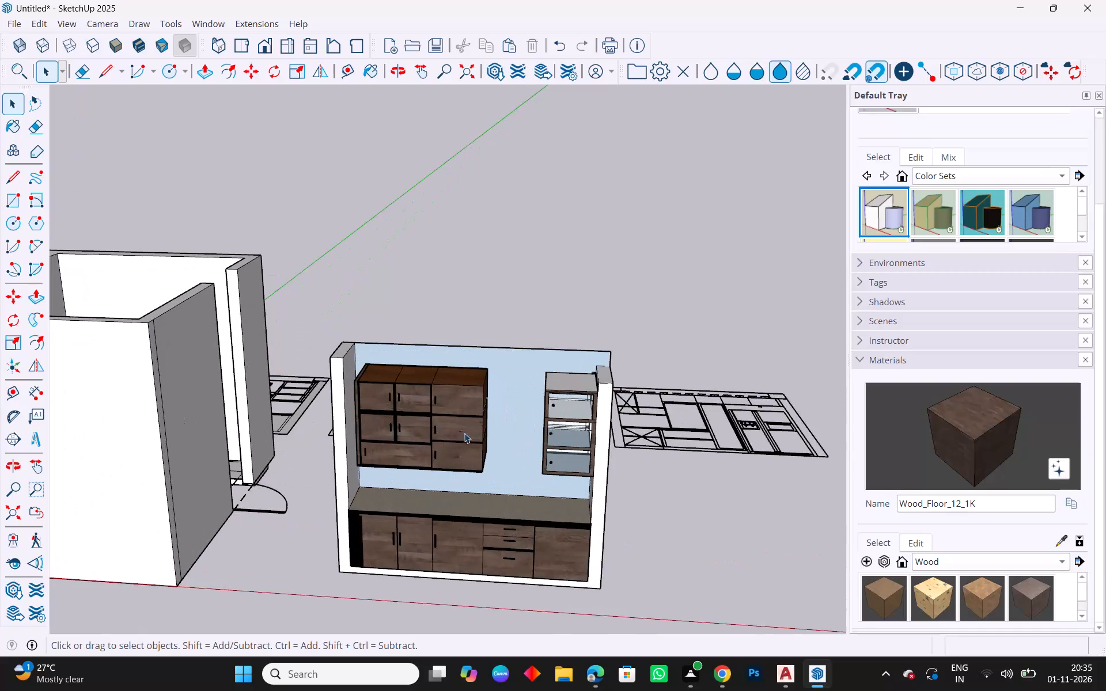
Draw a rectangle about 2.84 m by 0.28 m from the left wall's top front corner to the shelf unit's top right corner.
scroll(467, 429, up, 3)
scroll(282, 316, up, 4)
middle_drag(342, 392, 328, 318)
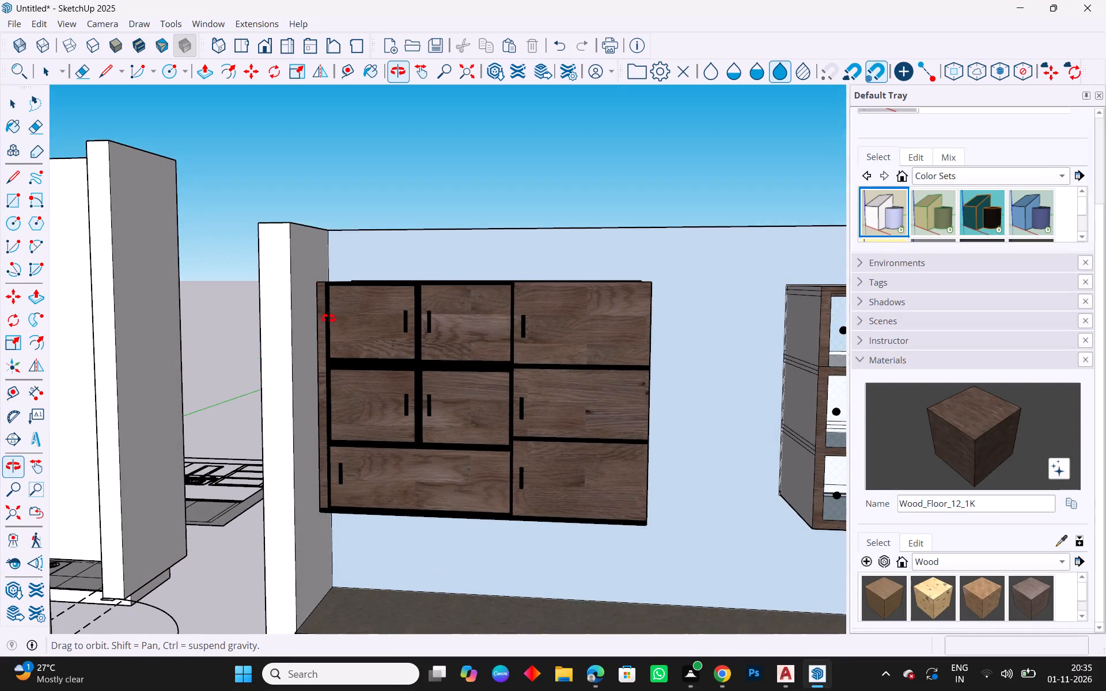
middle_drag(328, 318, 325, 326)
key(Escape)
scroll(338, 284, up, 4)
middle_drag(324, 359, 402, 390)
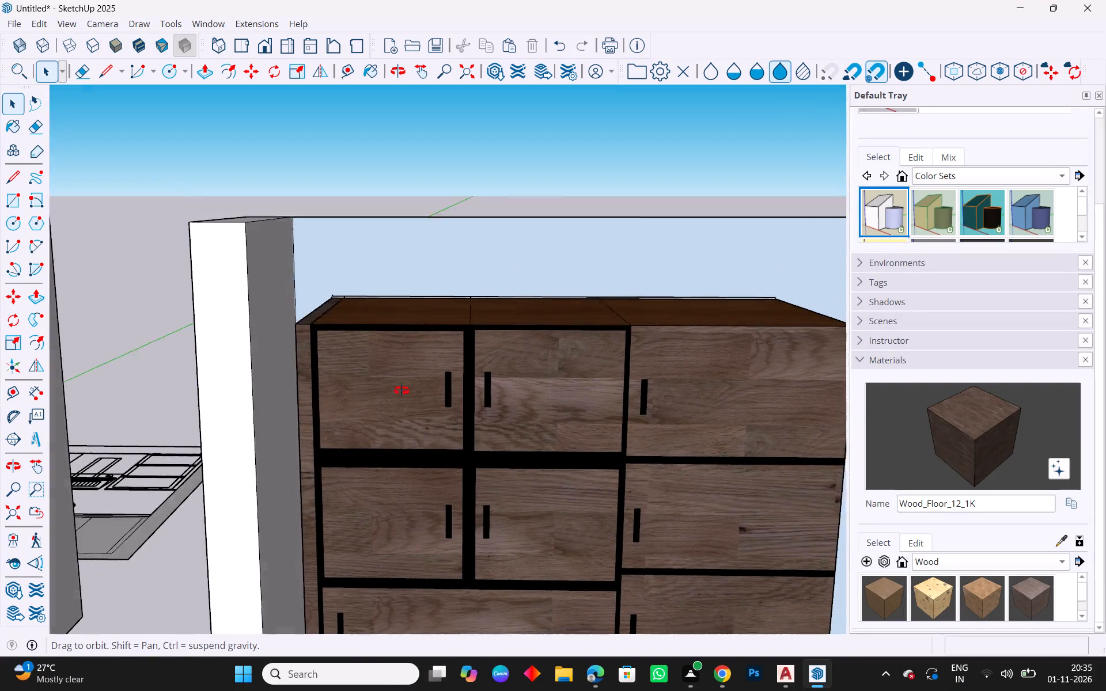
middle_drag(402, 390, 442, 350)
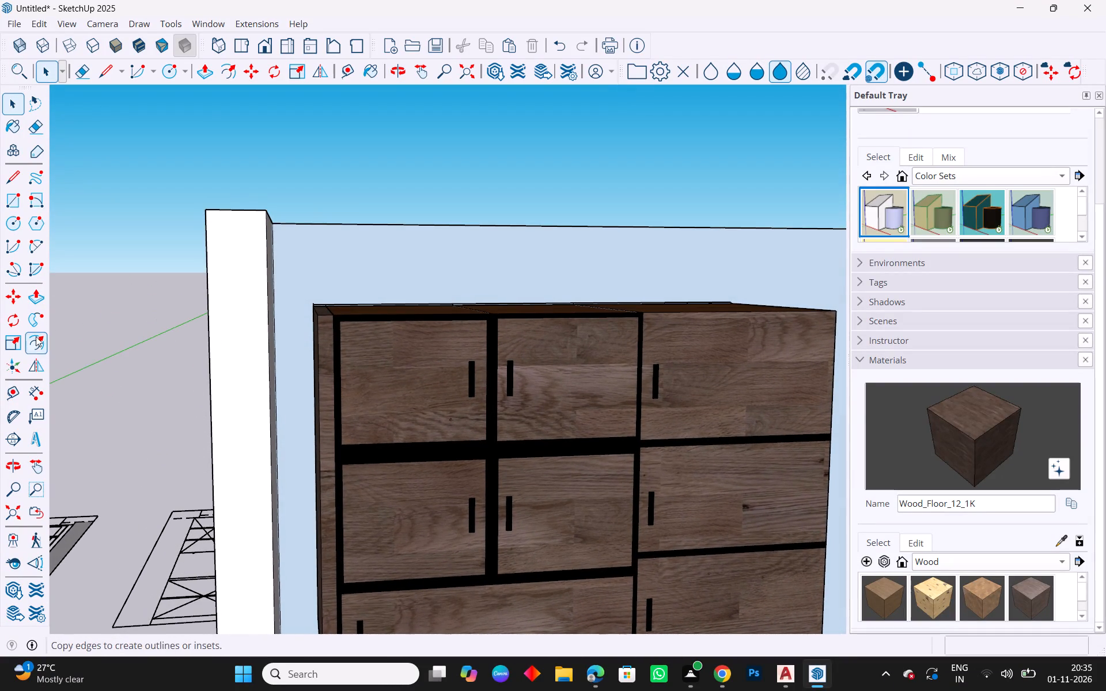
click(14, 207)
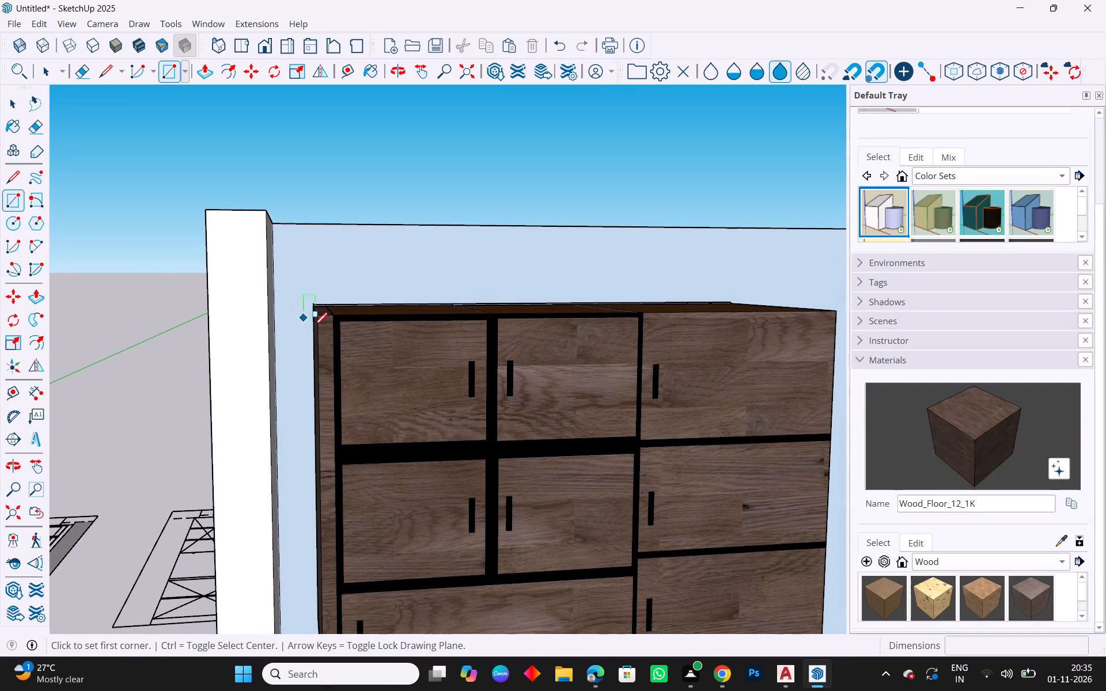
middle_drag(295, 307, 277, 309)
drag(259, 215, 268, 223)
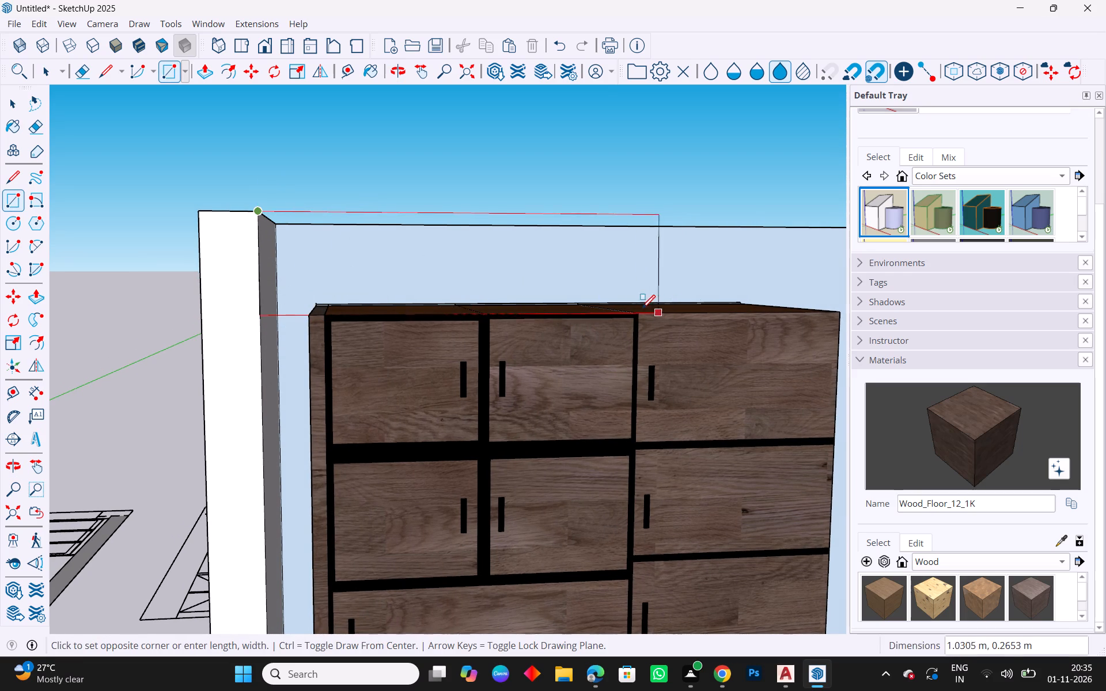
scroll(596, 345, down, 12)
scroll(624, 390, up, 4)
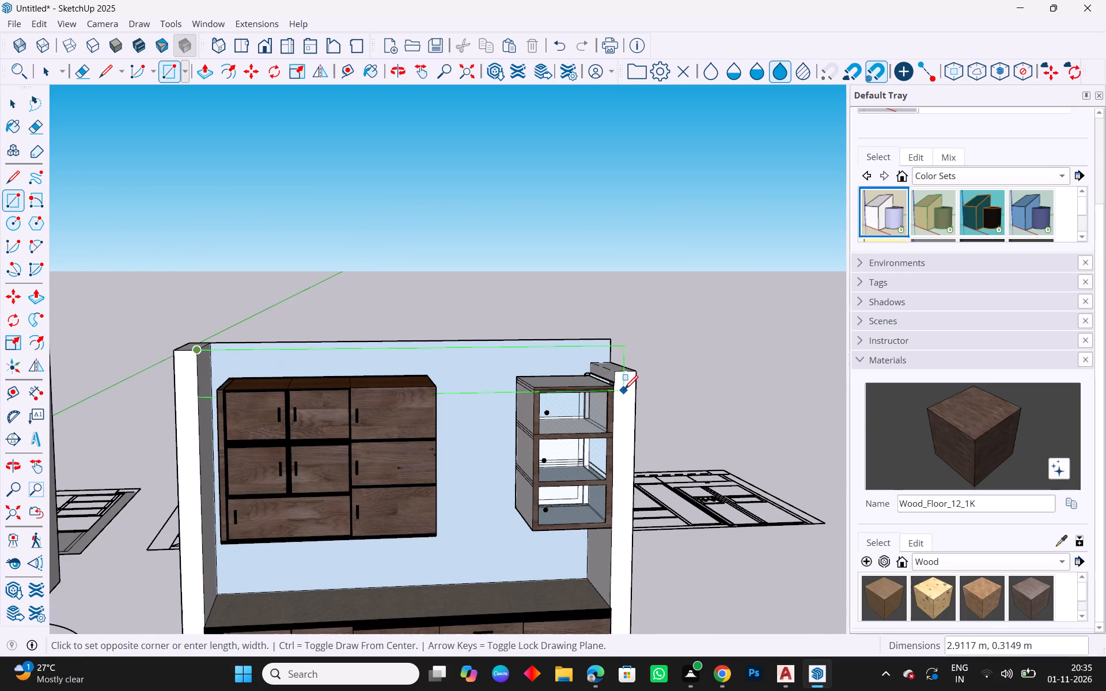
scroll(616, 387, up, 9)
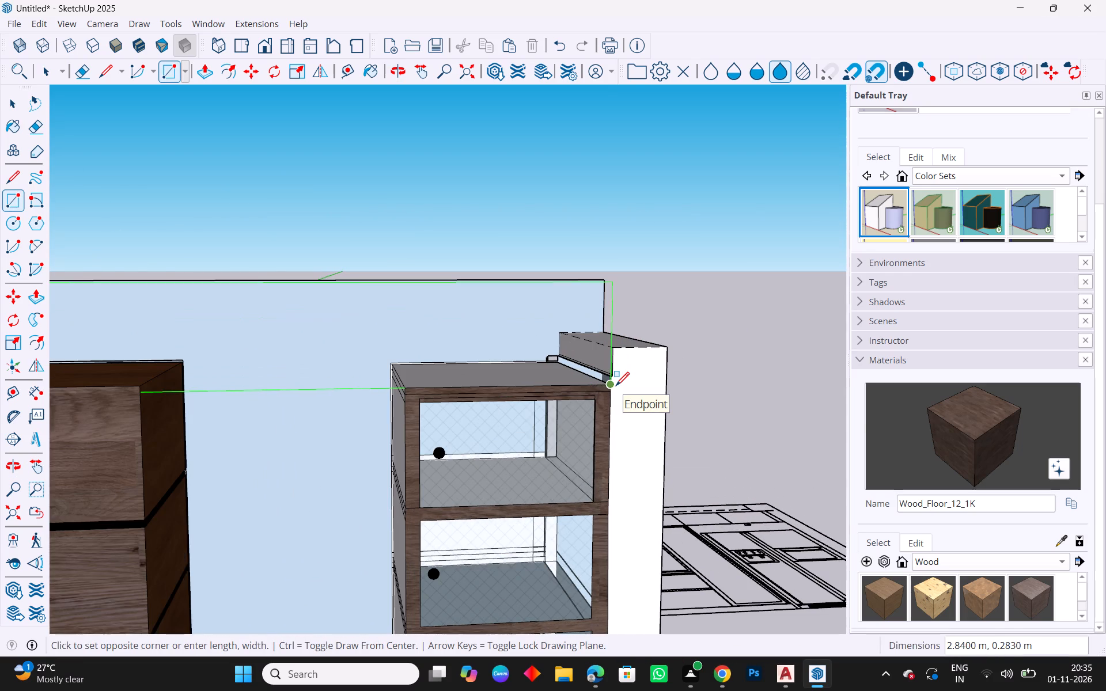
click(614, 382)
key(Escape)
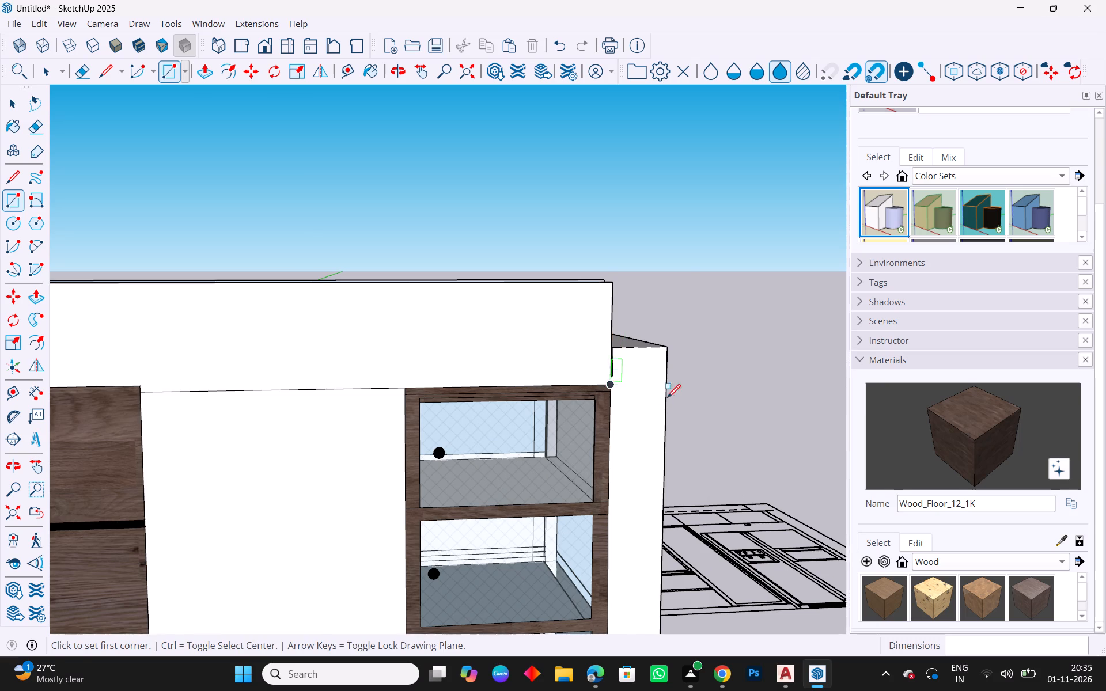
Push the right wall's top face down about 0.09 m, toward the top of the open shelf unit.
middle_drag(698, 412, 395, 457)
key(Escape)
key(space)
key(Escape)
scroll(492, 395, up, 5)
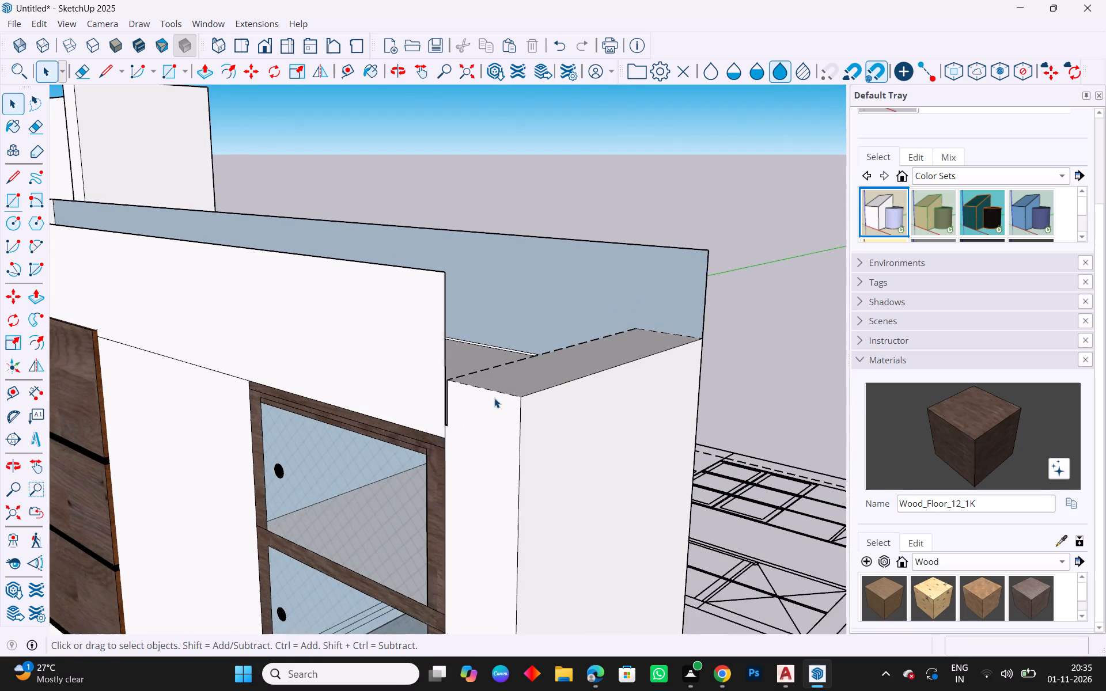
click(522, 379)
key(p)
drag(522, 379, 521, 392)
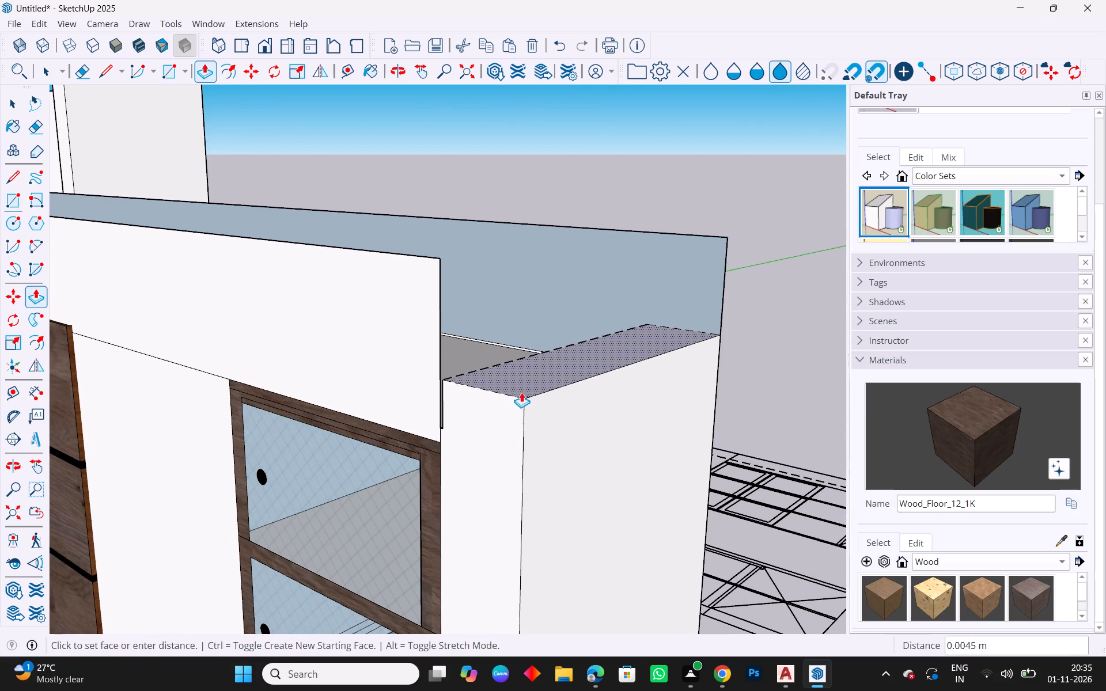
drag(521, 392, 445, 436)
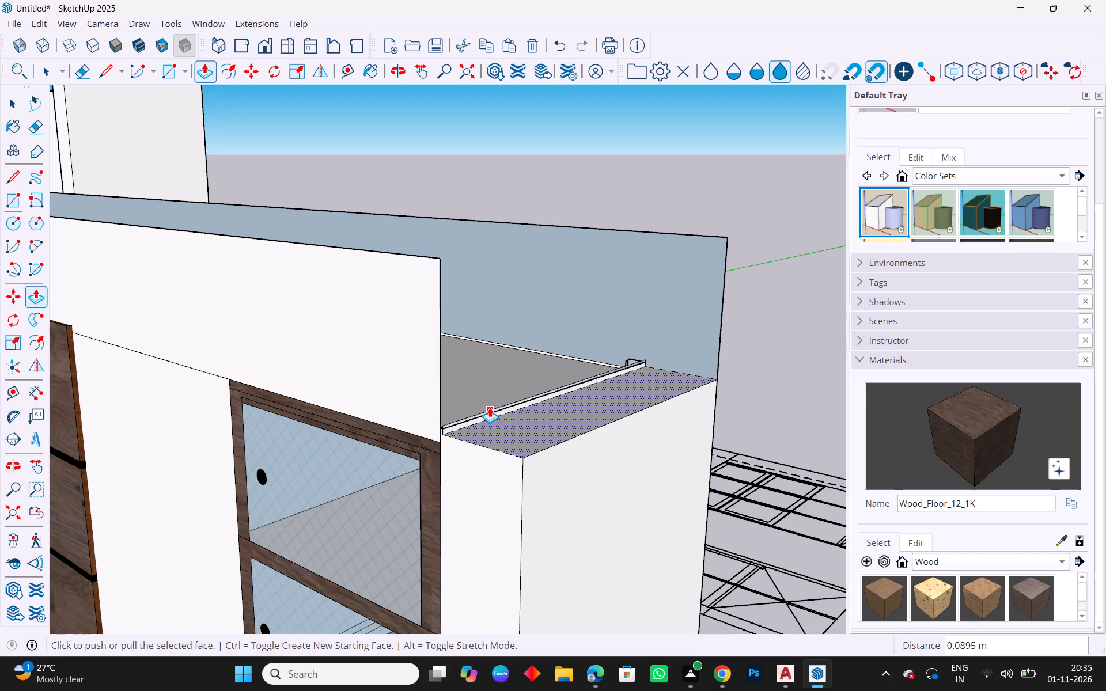
scroll(456, 432, up, 5)
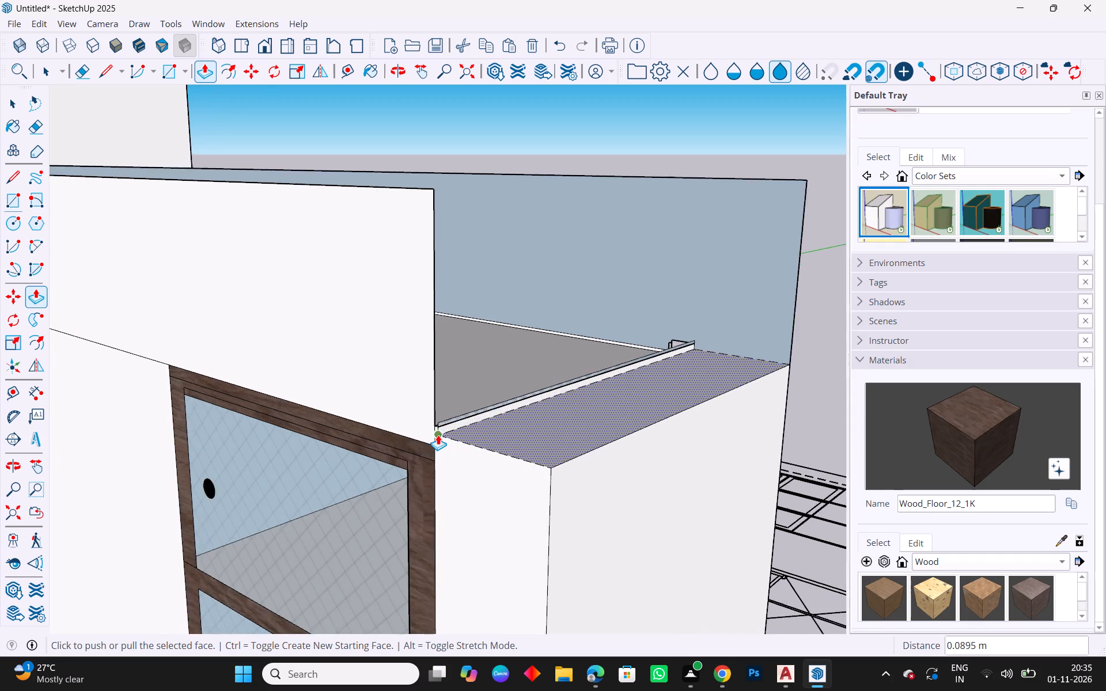
scroll(438, 435, up, 7)
drag(446, 424, 441, 426)
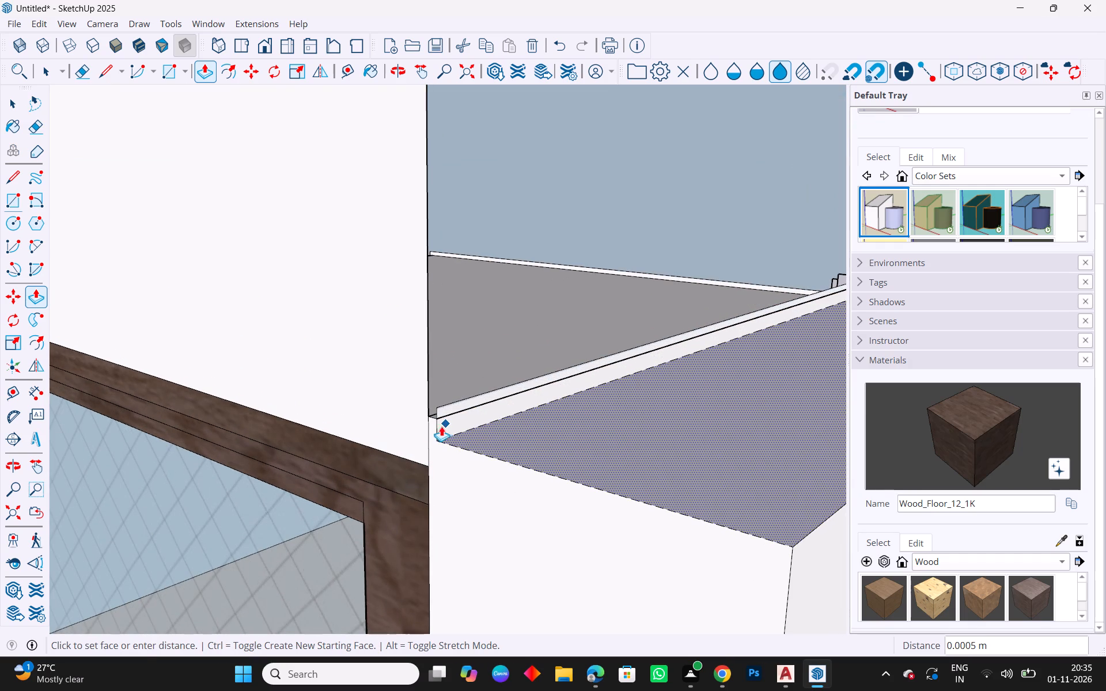
drag(441, 426, 430, 417)
key(Escape)
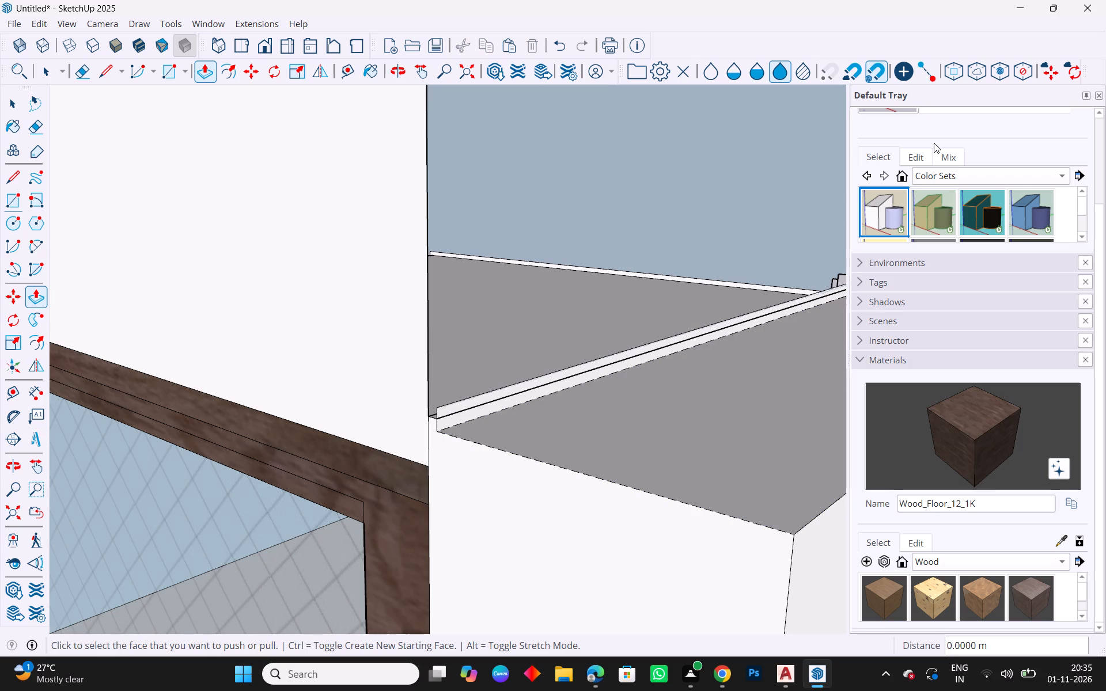
key(Escape)
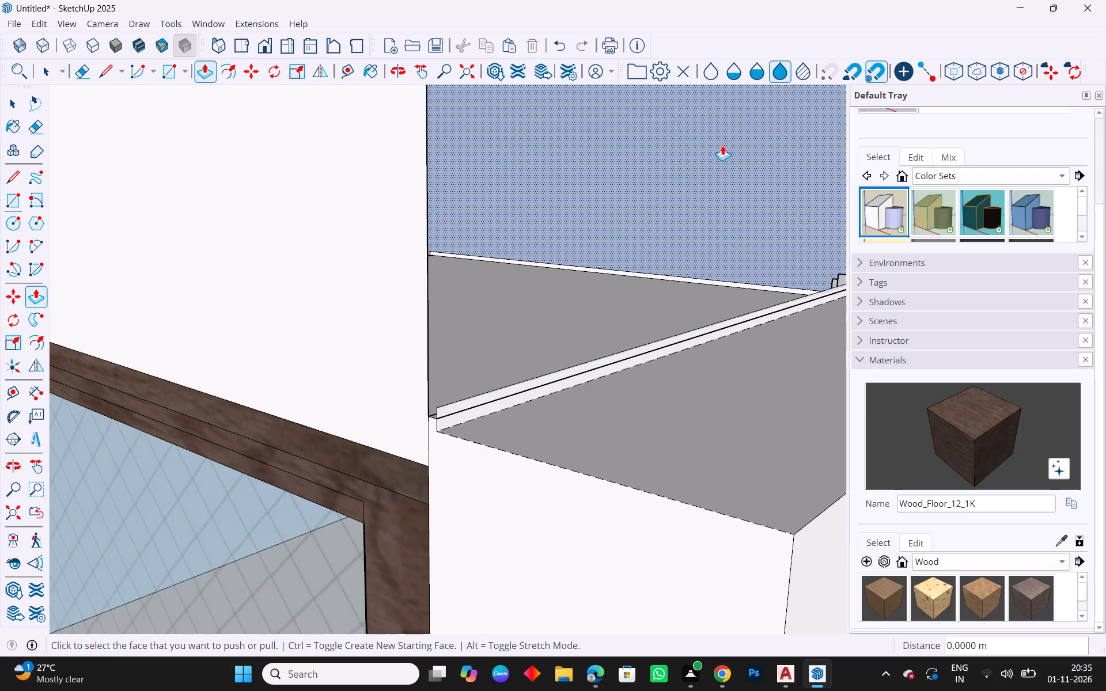
Extend the thin lip's side face across the right wall's top to its outer edge, and delete the seam edge on the wall's front.
scroll(445, 419, up, 4)
drag(449, 419, 671, 501)
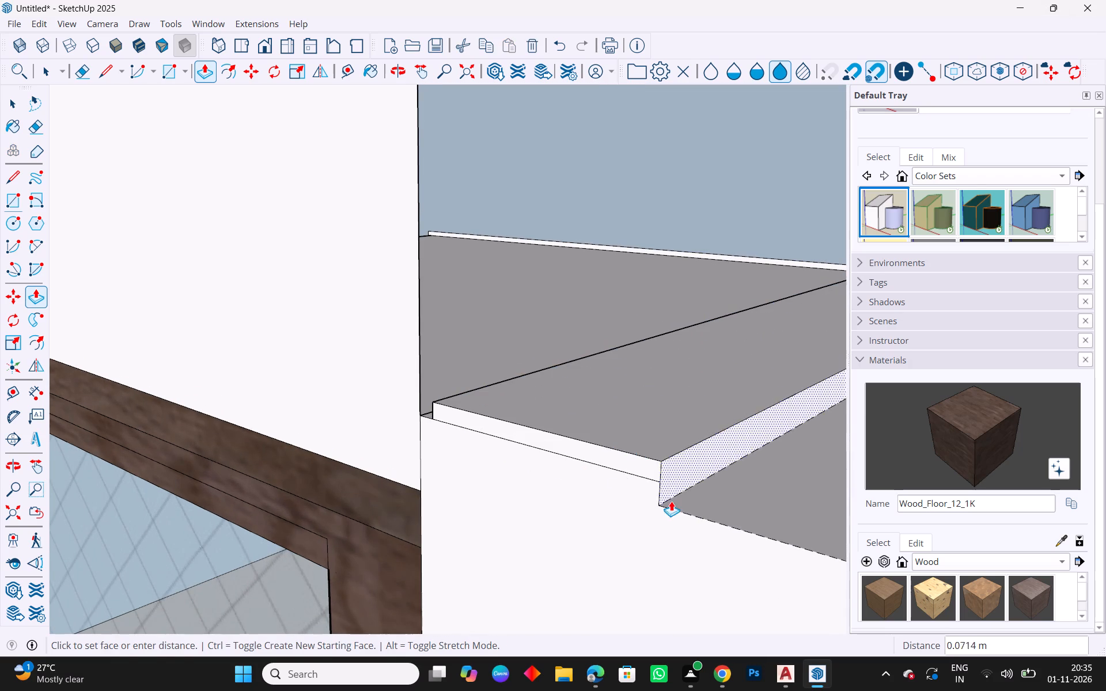
drag(671, 501, 634, 481)
scroll(260, 312, down, 7)
scroll(519, 397, up, 4)
drag(506, 405, 709, 492)
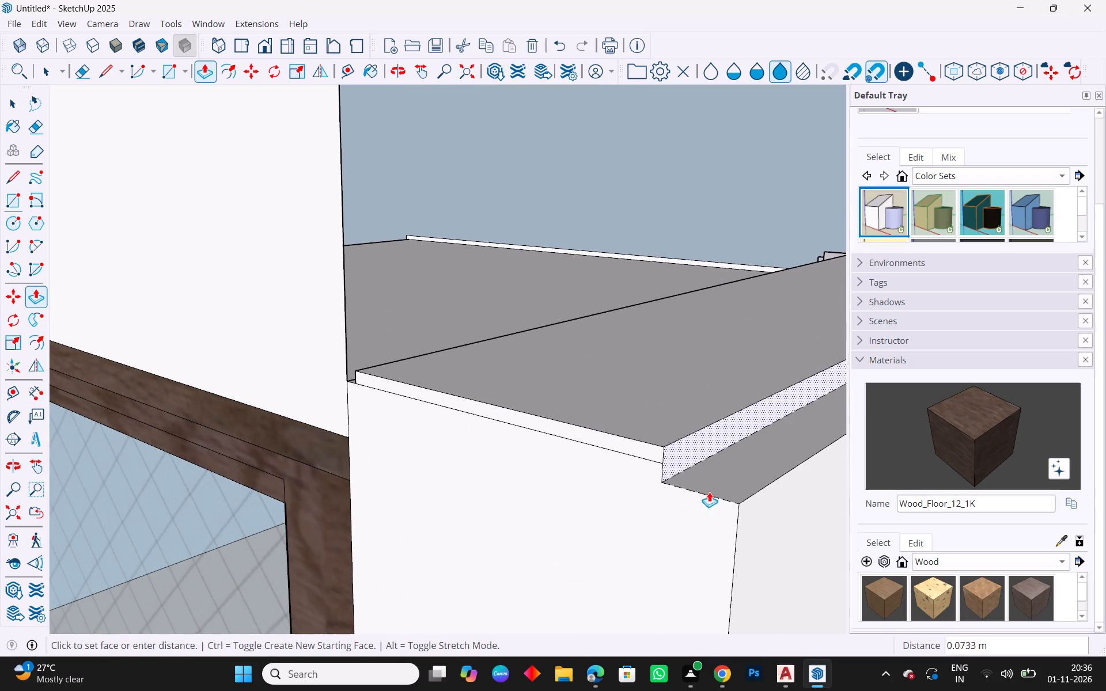
drag(709, 492, 749, 509)
key(Escape)
key(space)
click(707, 474)
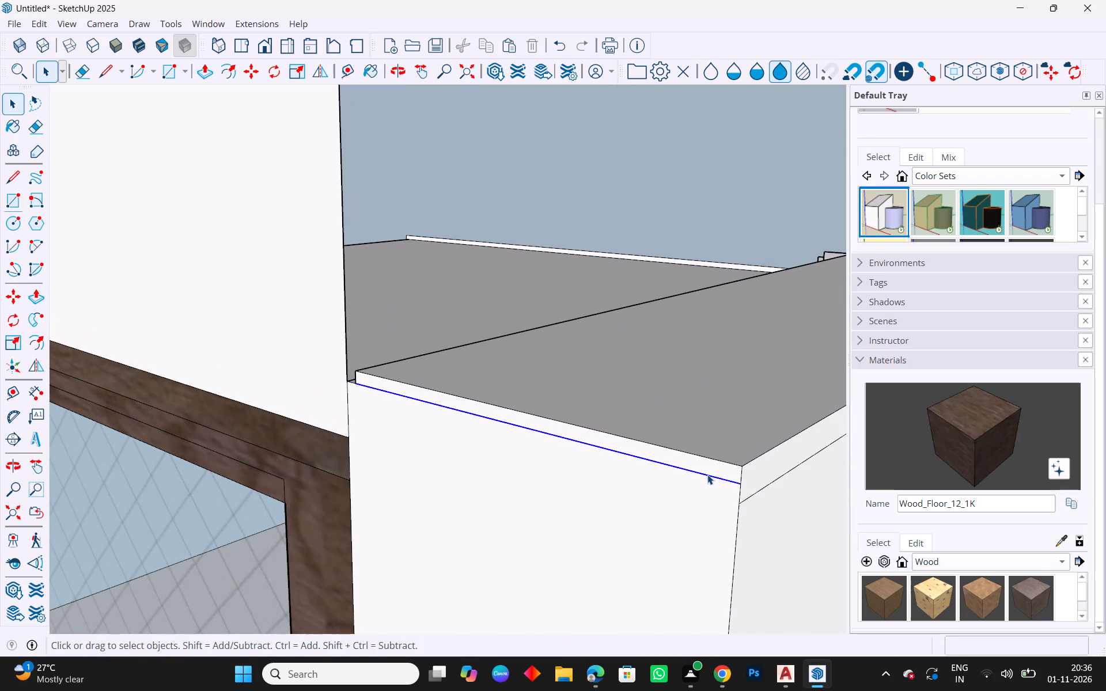
key(Delete)
Close the small notch at the right wall's top inner corner by pulling its side face about 0.005 m to the rectangle's end.
middle_drag(449, 419, 629, 419)
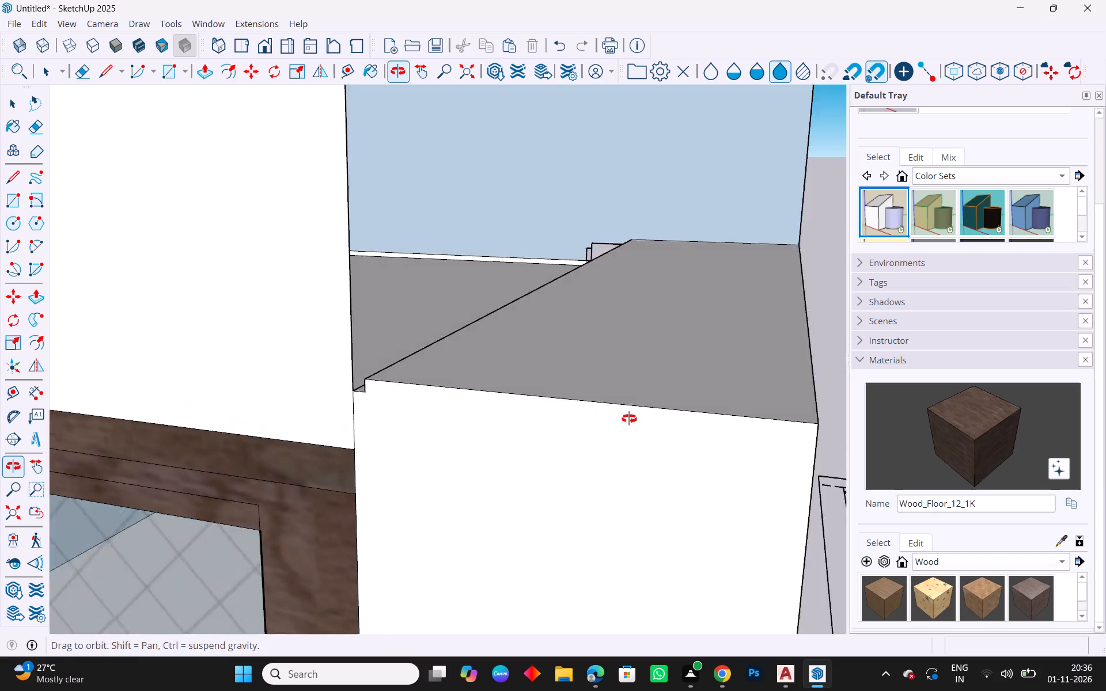
middle_drag(629, 419, 669, 419)
scroll(313, 381, up, 10)
middle_drag(430, 425, 578, 440)
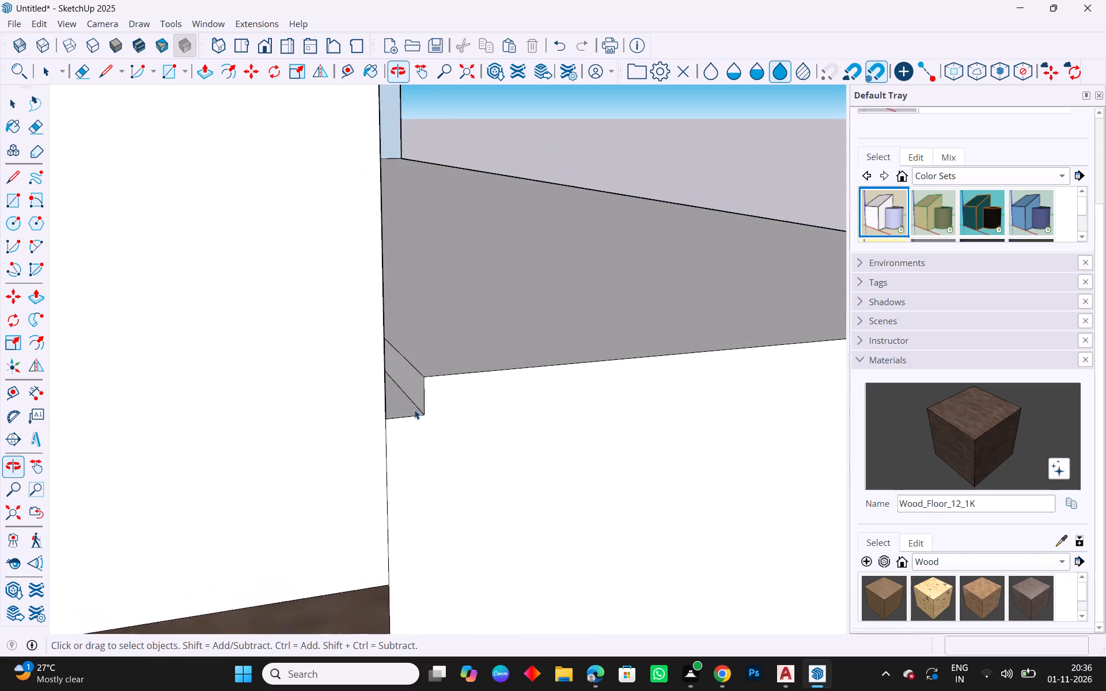
scroll(415, 400, up, 5)
click(405, 393)
key(p)
drag(406, 393, 373, 423)
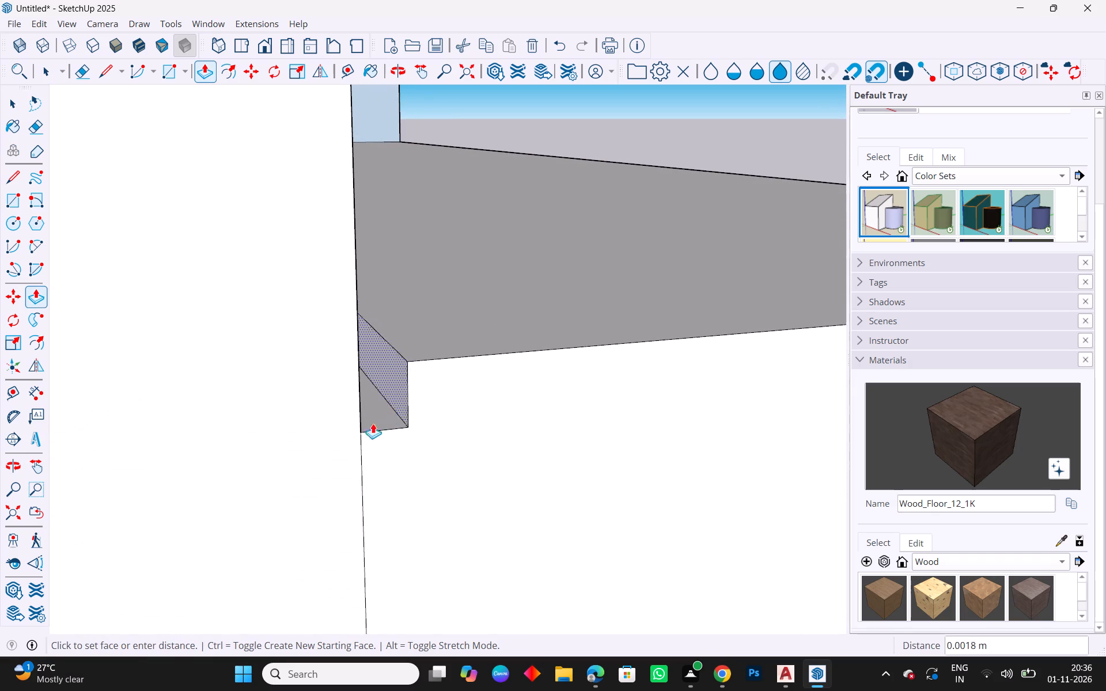
drag(373, 423, 362, 429)
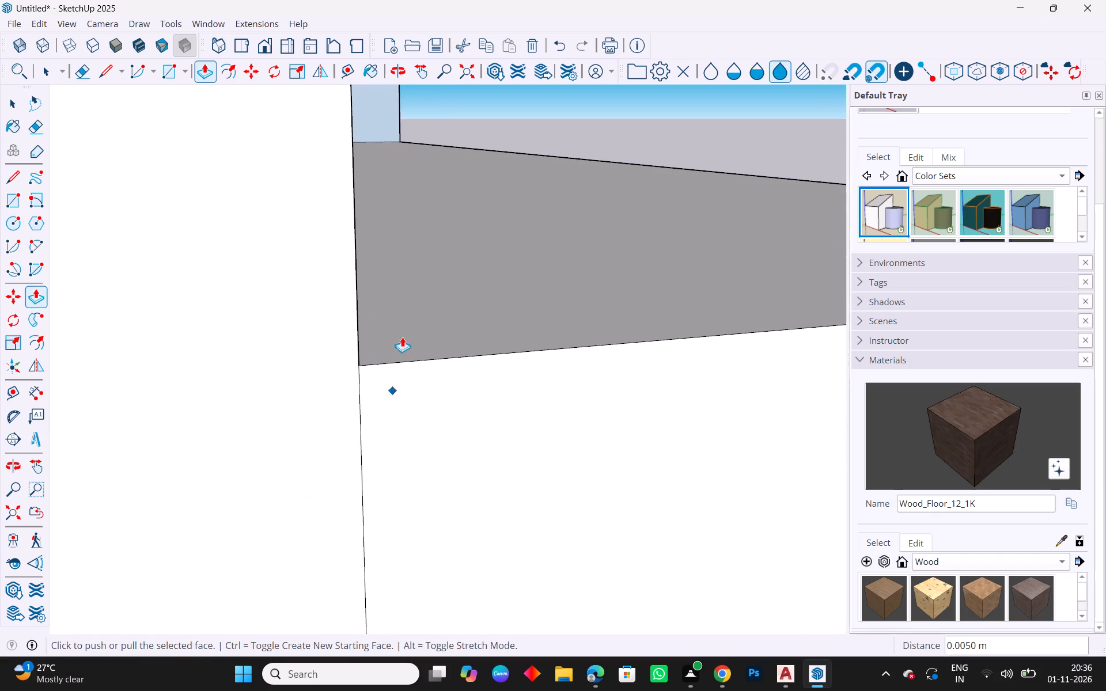
key(Escape)
Push the right wall's top face and the narrow strip beside it down to the top corner of the shelf unit's frame.
scroll(235, 256, down, 8)
middle_drag(493, 359, 350, 408)
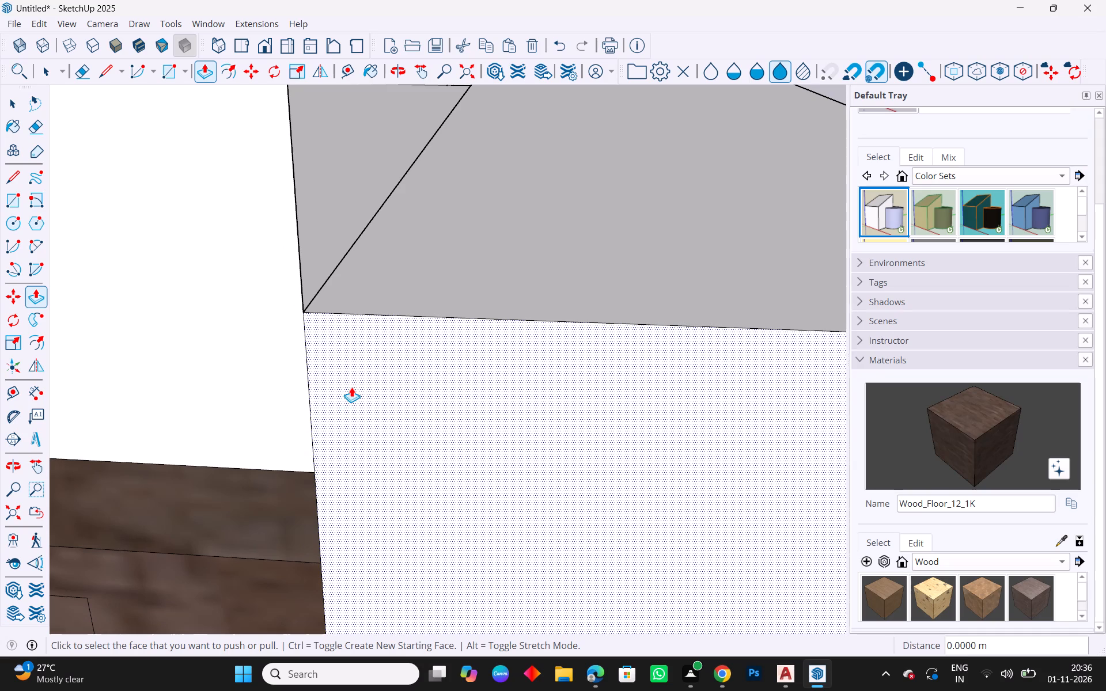
scroll(345, 343, down, 14)
middle_drag(536, 304, 538, 234)
scroll(503, 247, down, 16)
middle_drag(558, 360, 414, 388)
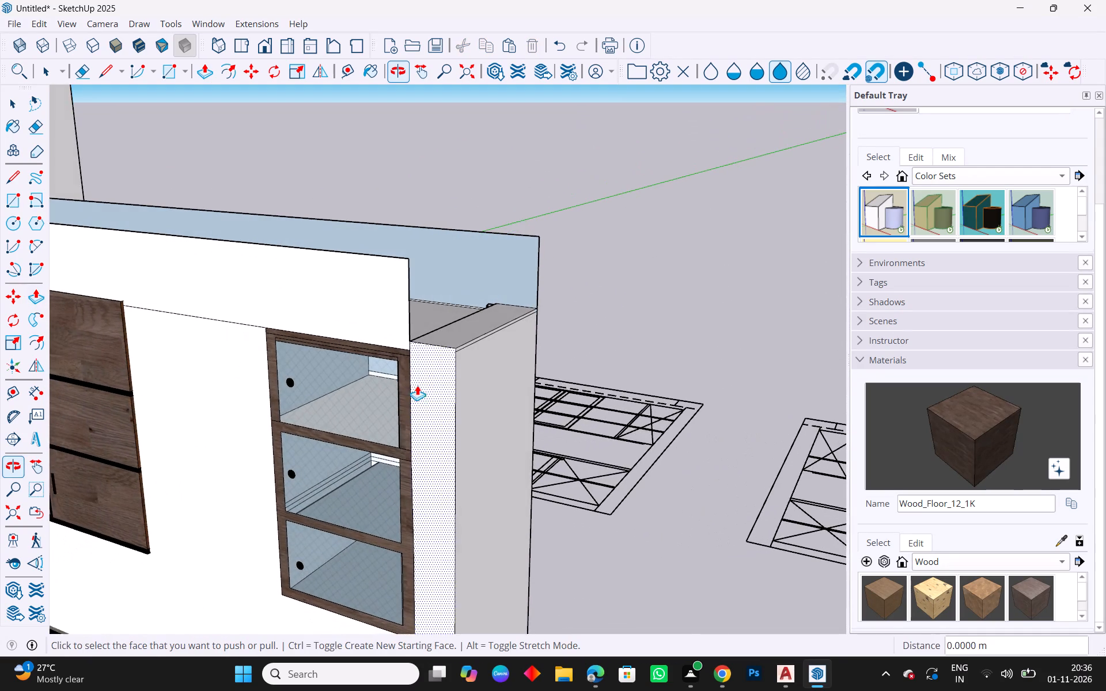
scroll(435, 322, up, 5)
key(Escape)
middle_drag(442, 374, 603, 365)
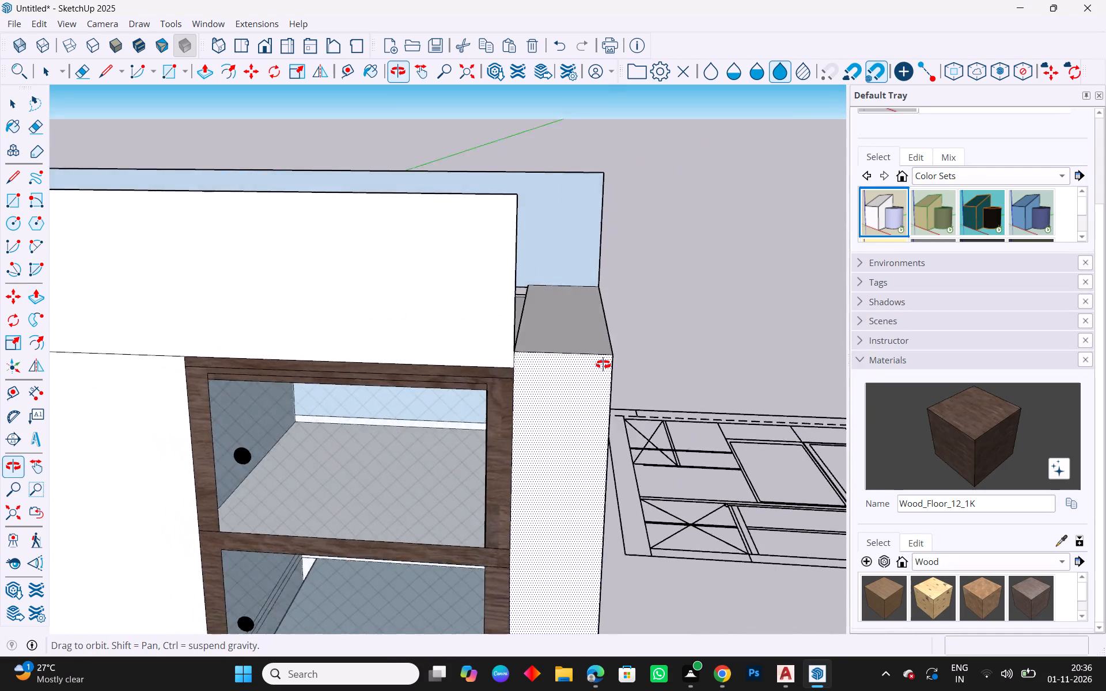
middle_drag(603, 365, 586, 358)
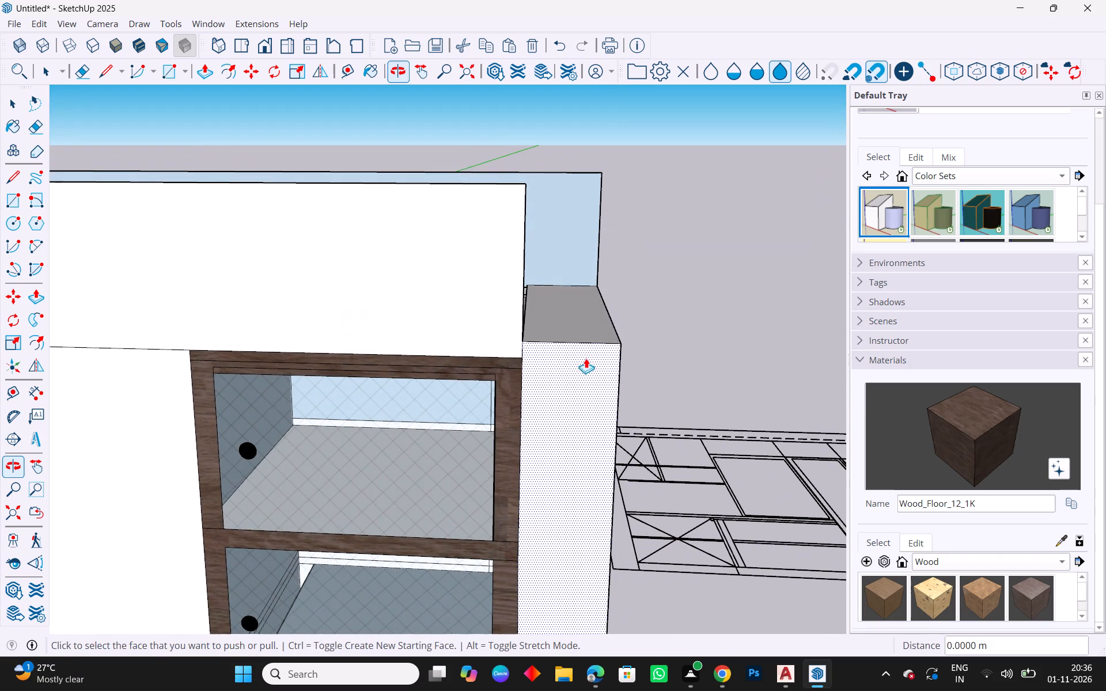
drag(550, 325, 534, 354)
middle_drag(574, 352, 567, 340)
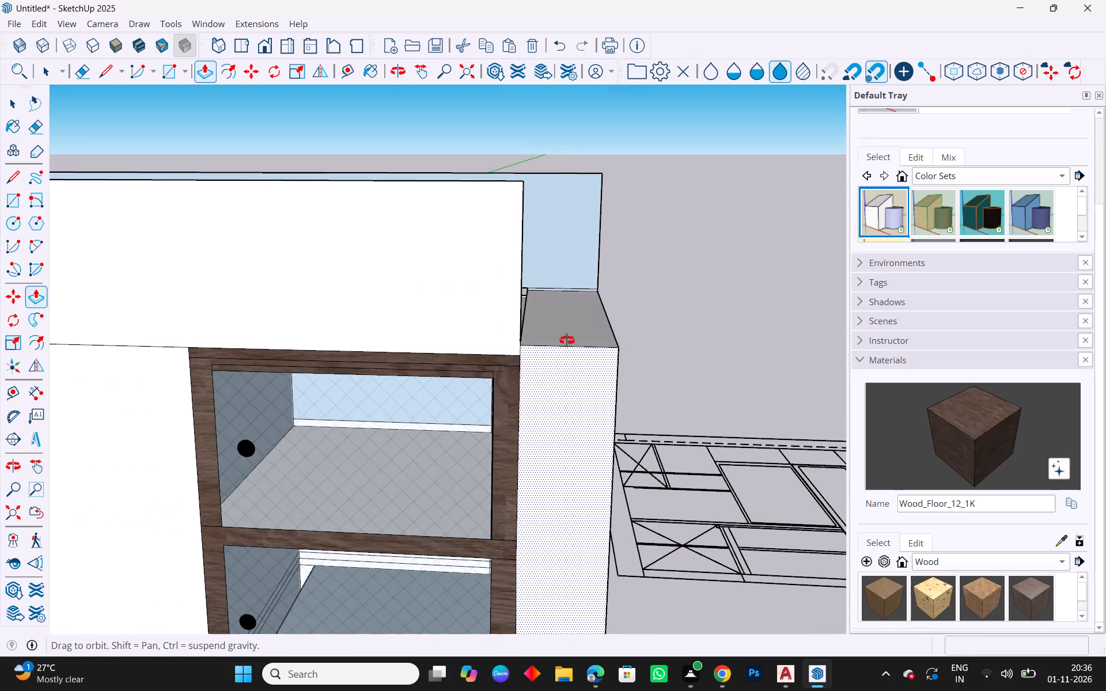
middle_drag(567, 340, 559, 323)
scroll(525, 331, up, 9)
drag(525, 309, 498, 352)
Delete the leftover upright strip face between the right wall and the shelf unit's top, and the stray edge above it.
middle_drag(563, 330, 372, 366)
key(Escape)
key(space)
click(233, 363)
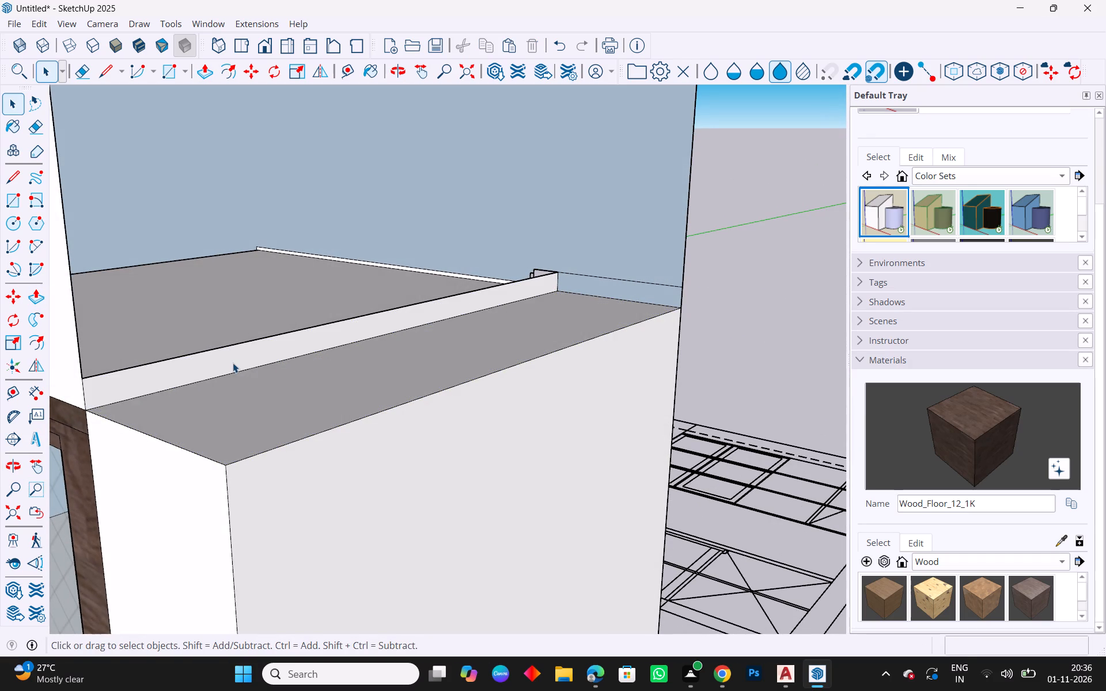
key(Delete)
click(270, 340)
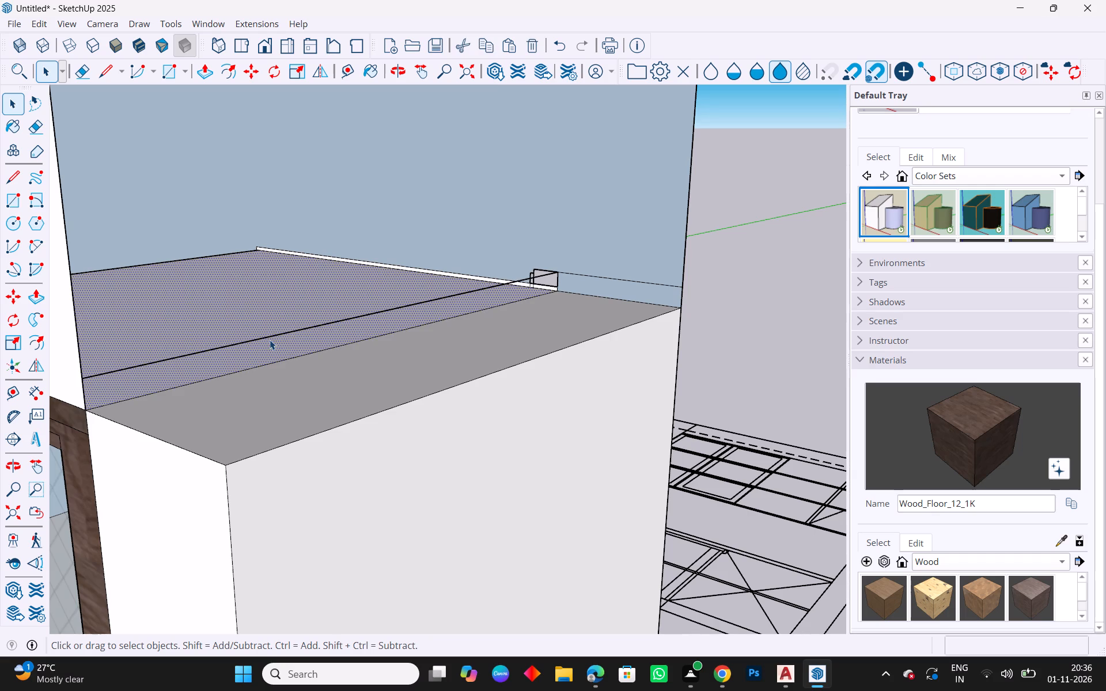
click(274, 339)
click(276, 335)
key(Delete)
Examine the right wall's lowered top and the front panel above the wall units from several sides.
scroll(573, 267, up, 5)
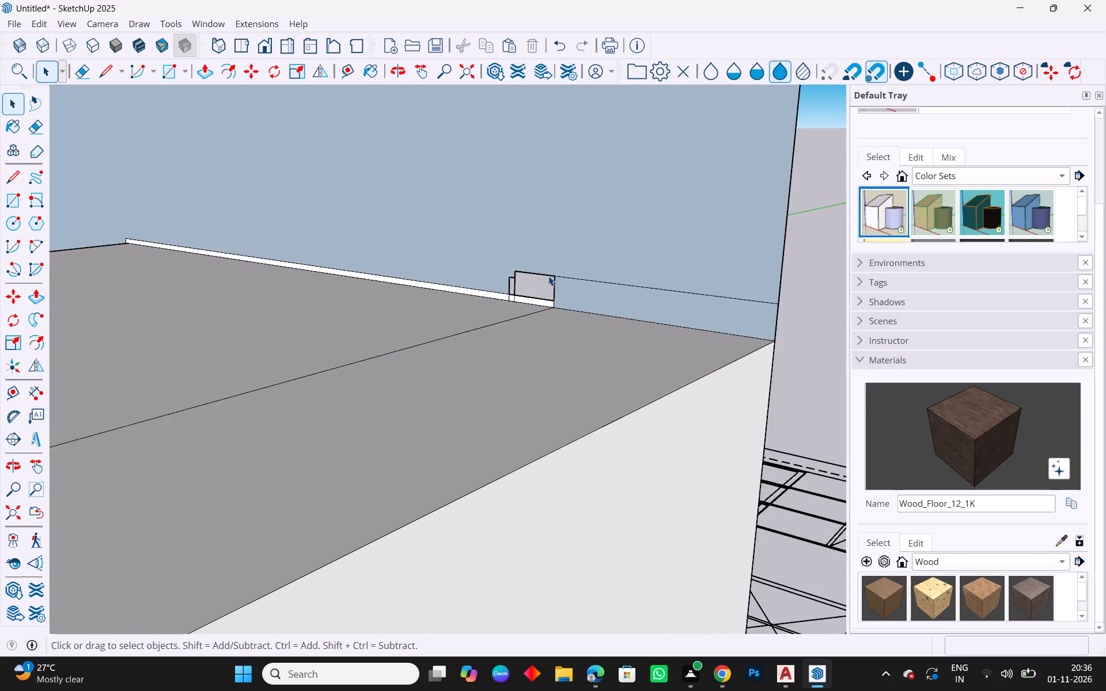
scroll(543, 293, up, 4)
scroll(544, 302, down, 13)
middle_drag(590, 364, 530, 388)
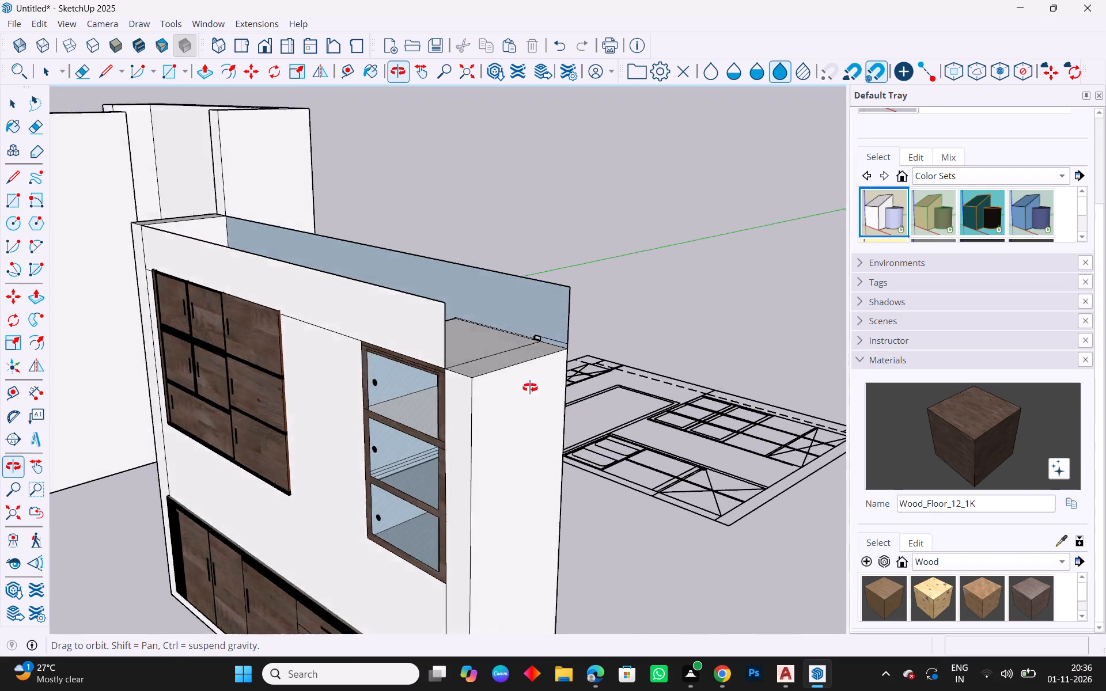
middle_drag(530, 388, 319, 448)
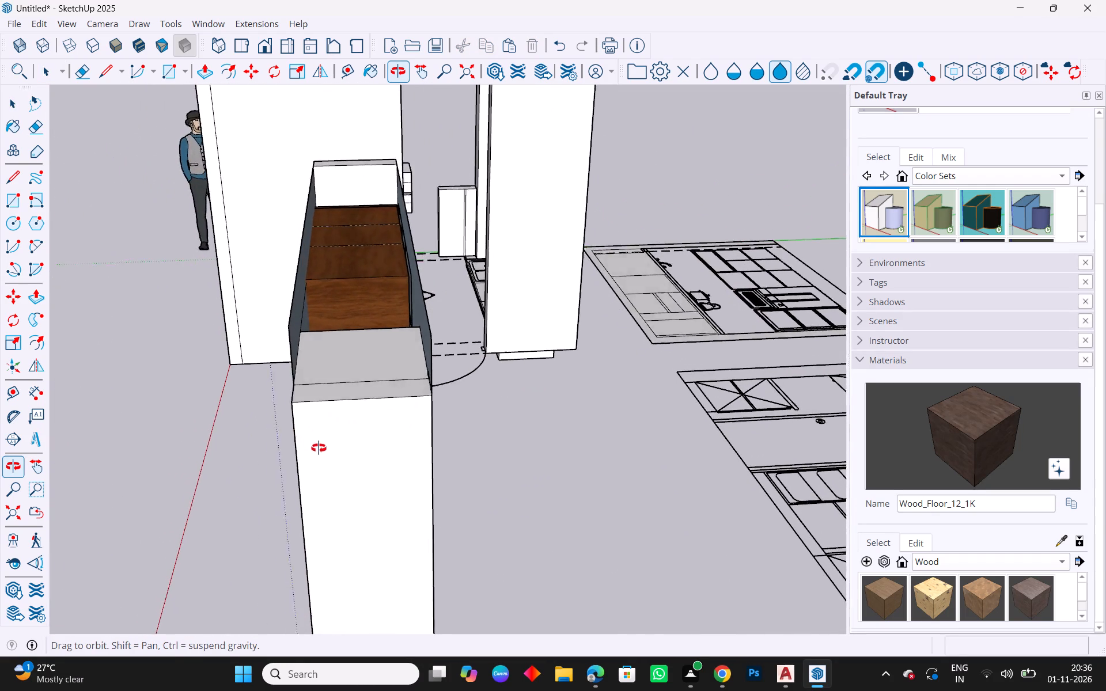
middle_drag(319, 448, 297, 495)
middle_drag(319, 443, 567, 448)
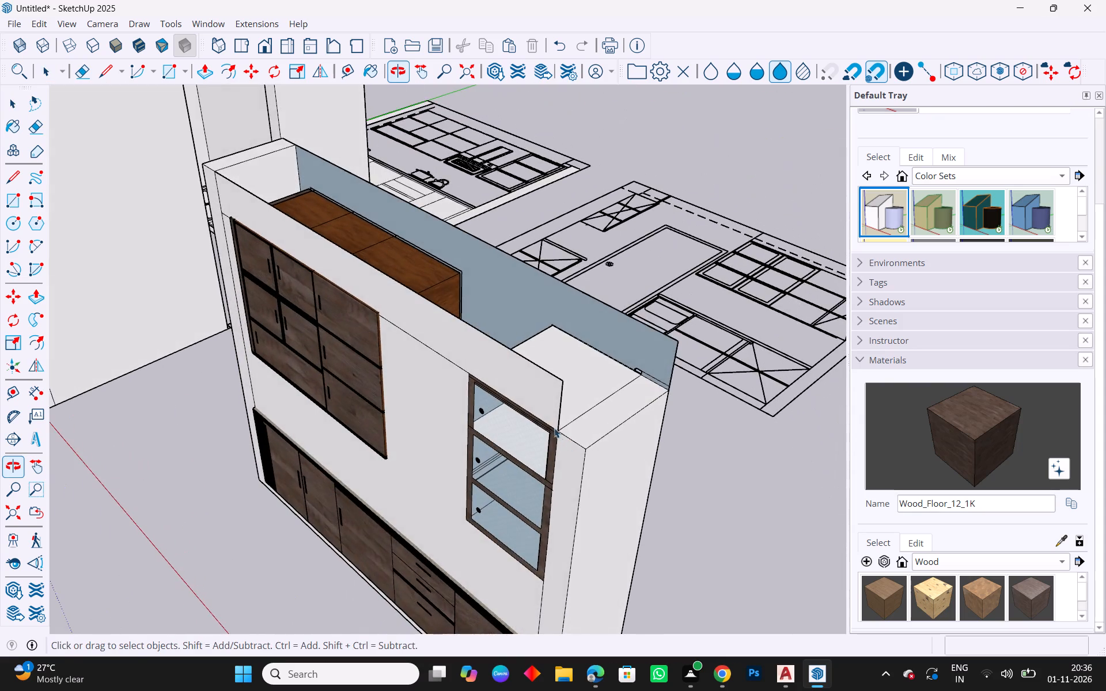
scroll(554, 425, up, 9)
click(543, 397)
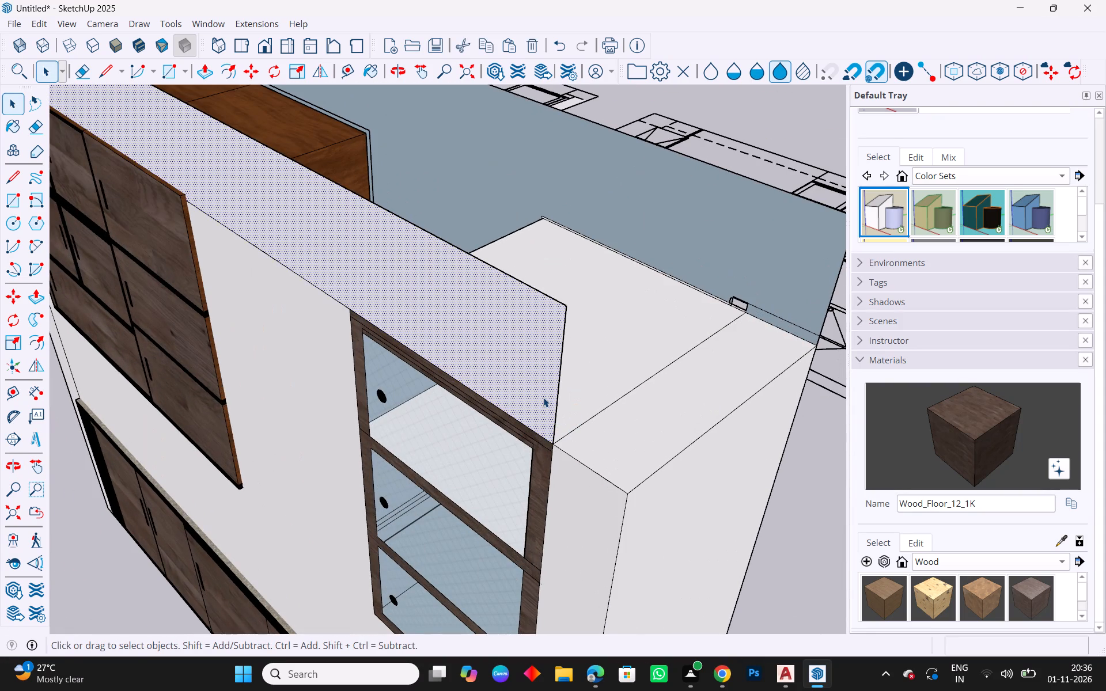
key(Escape)
key(Escape)
scroll(316, 377, down, 7)
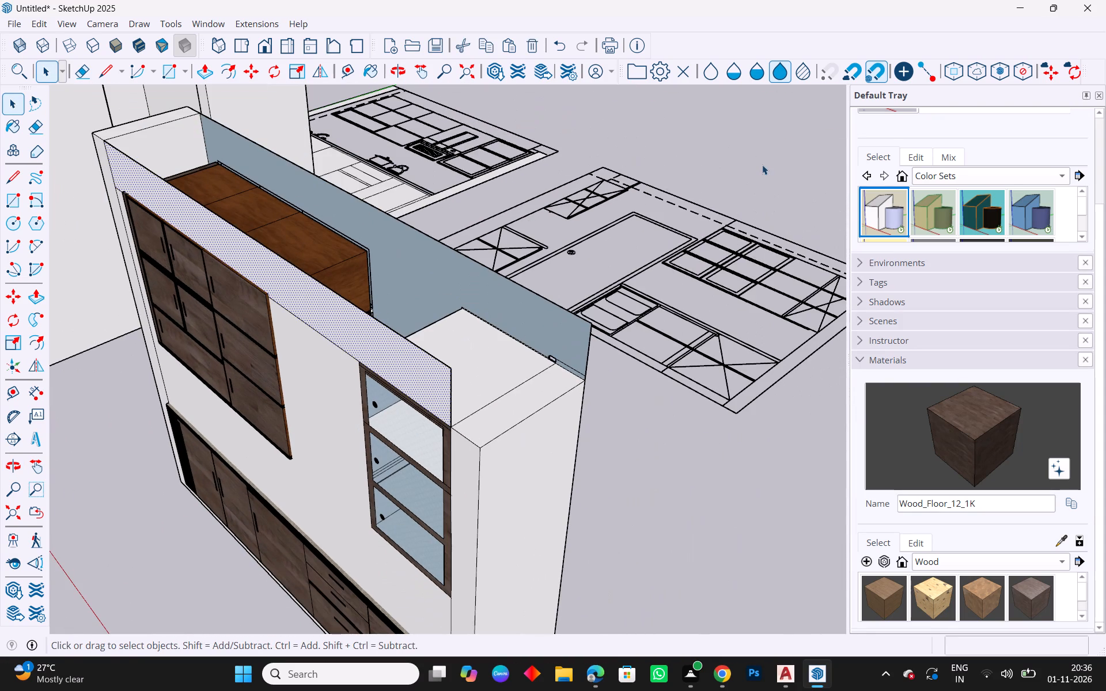
click(762, 164)
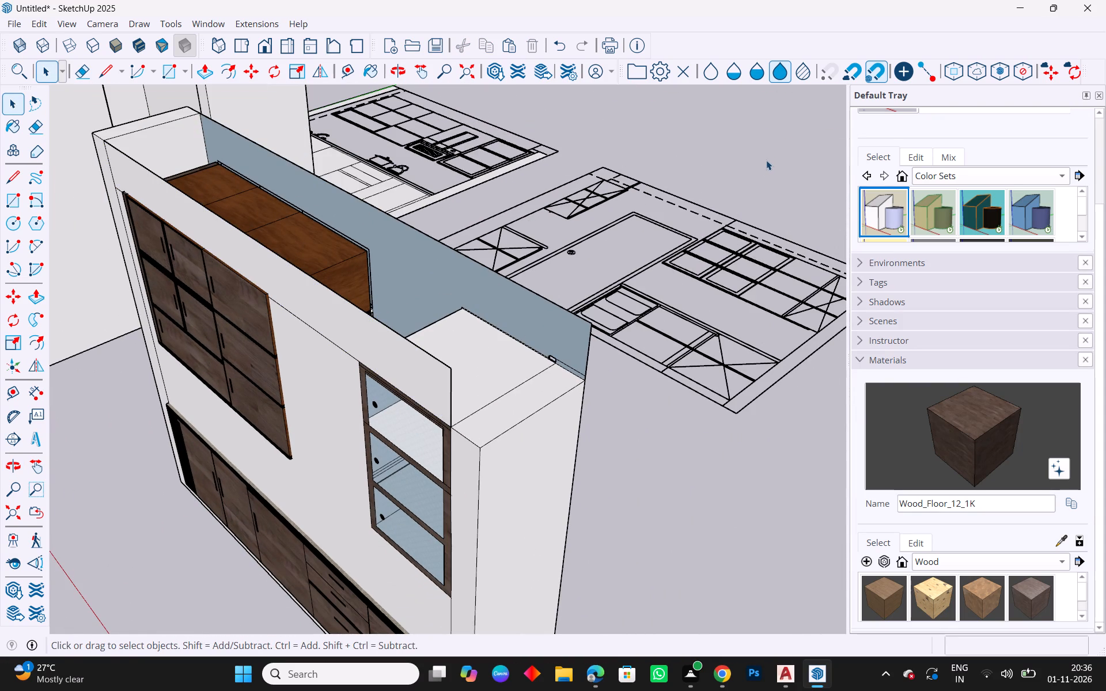
Raise the right wall's top strip about 0.2617 m, level with the top of the front panel.
middle_drag(536, 446, 656, 377)
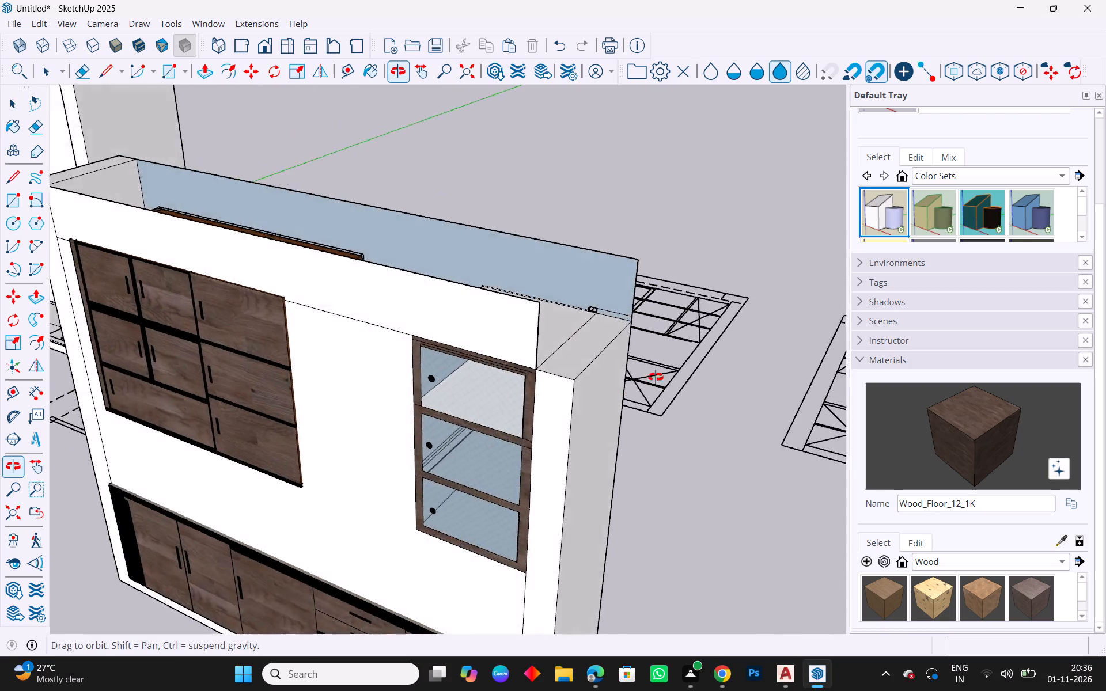
middle_drag(656, 377, 653, 291)
middle_drag(623, 310, 677, 427)
click(629, 341)
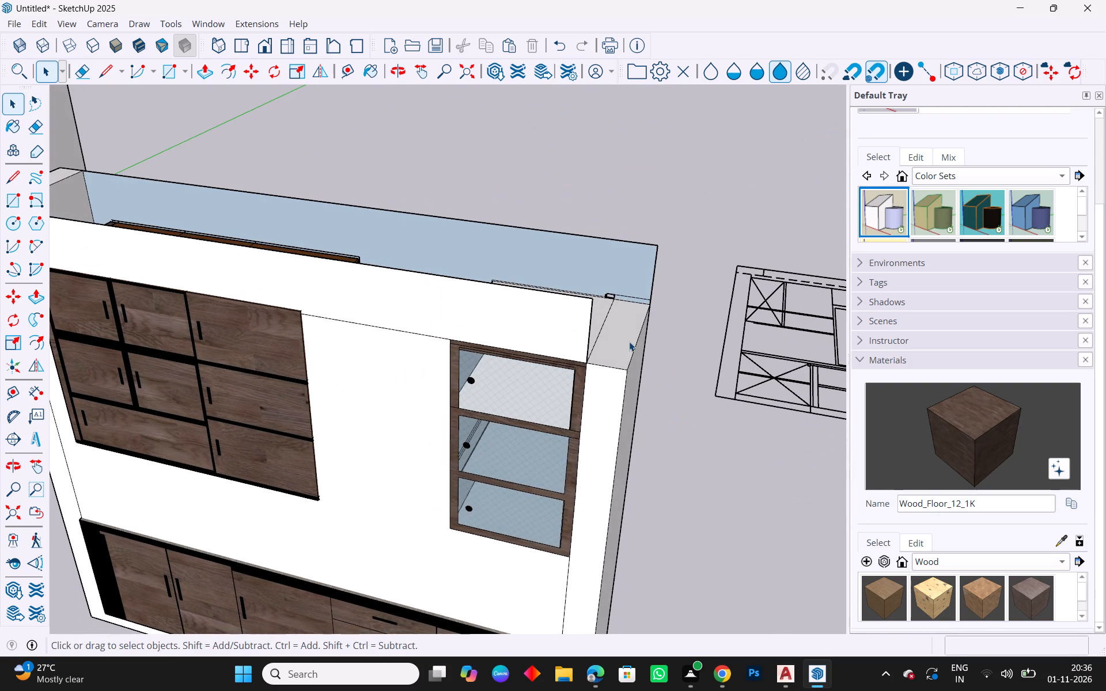
key(p)
click(629, 341)
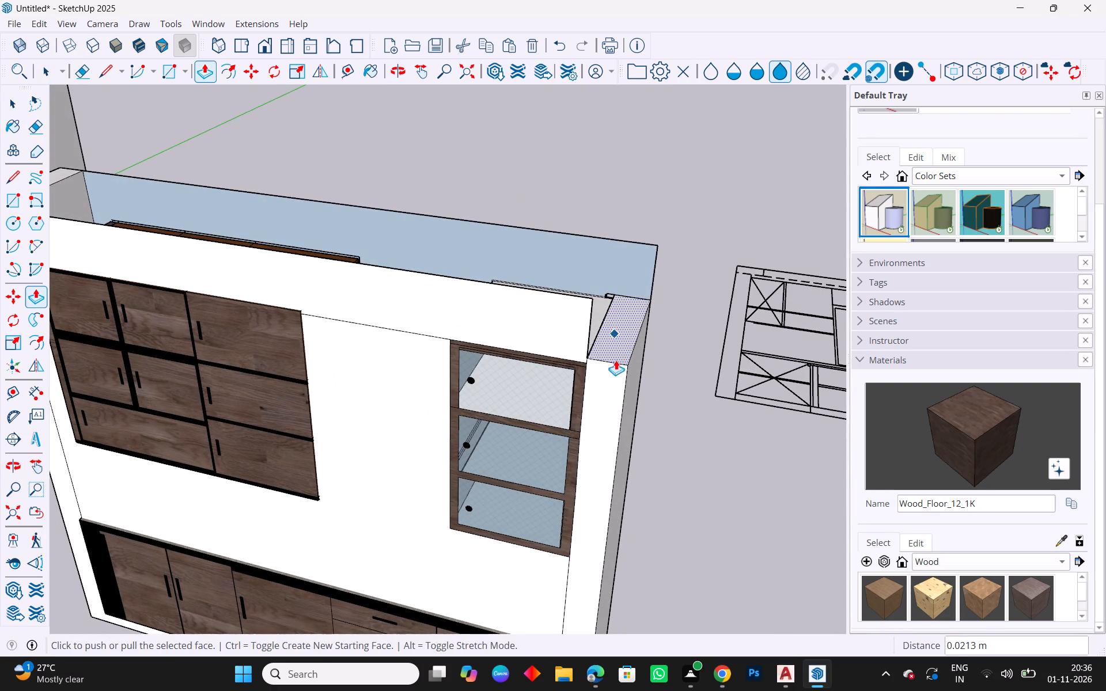
drag(617, 360, 592, 300)
scroll(642, 397, down, 3)
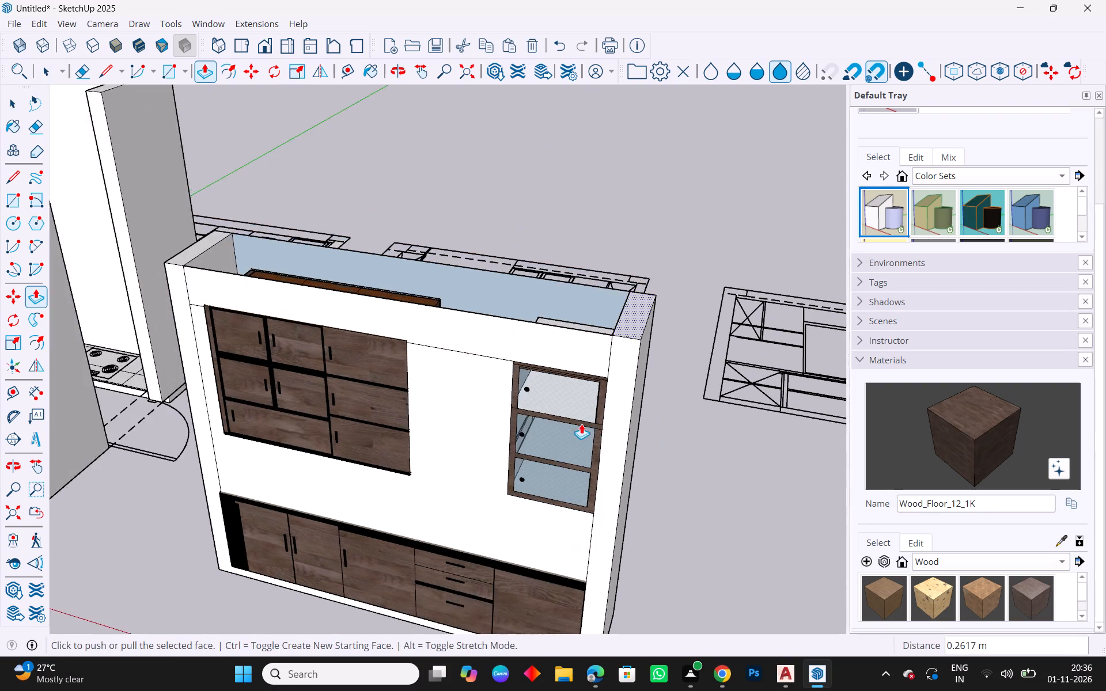
Pull the raised right wall's inner side face across the shelf unit's top, with a final extension of about 0.53 m.
middle_drag(581, 424, 908, 477)
middle_drag(654, 297, 886, 384)
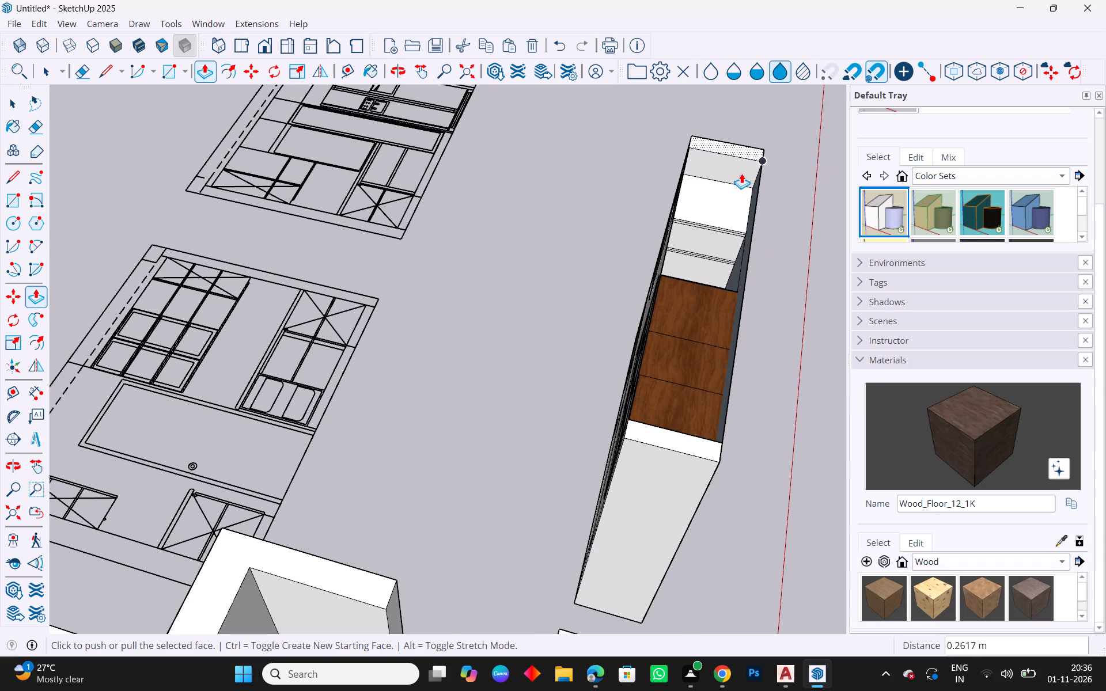
key(Escape)
key(space)
click(725, 176)
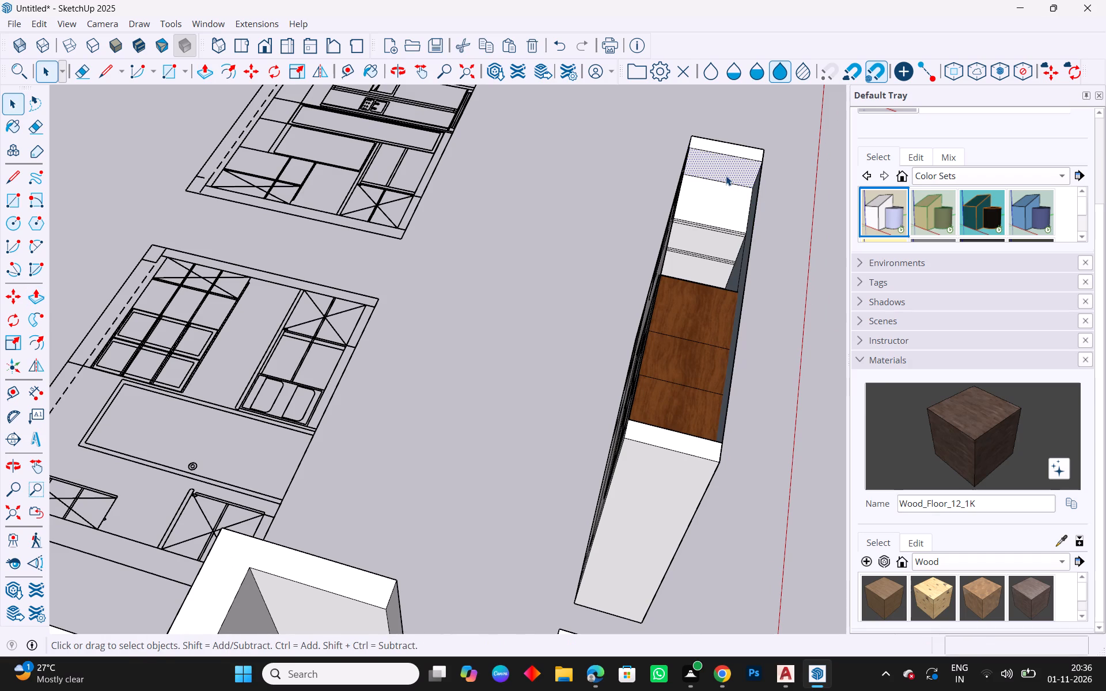
key(p)
drag(728, 172, 732, 248)
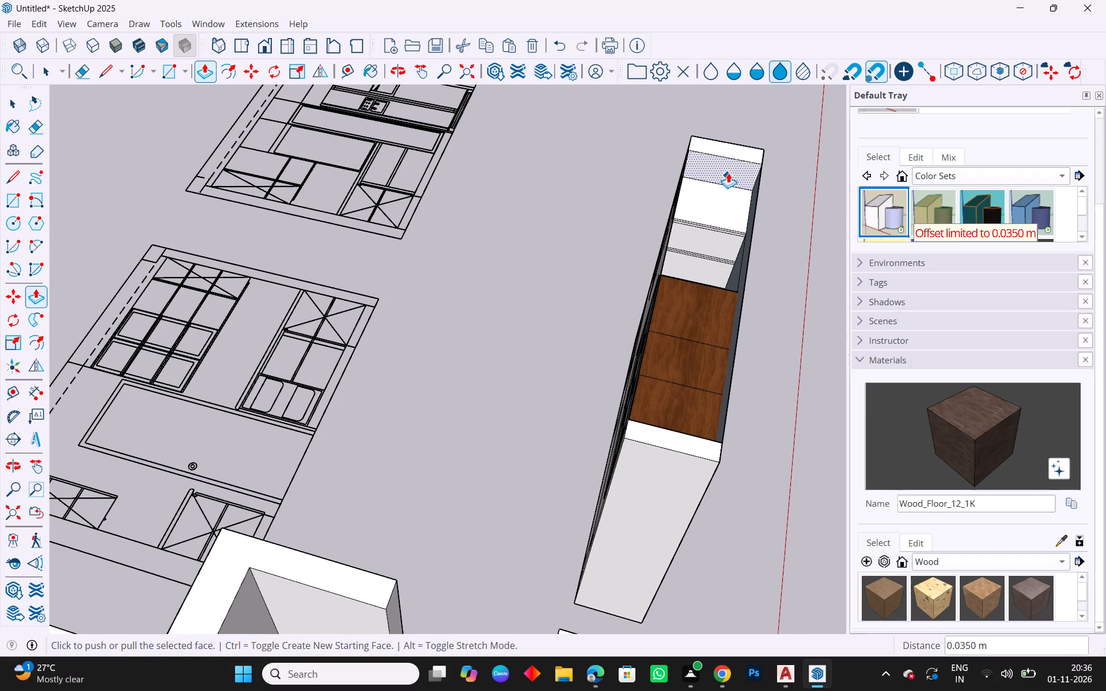
drag(728, 172, 707, 297)
drag(725, 168, 698, 434)
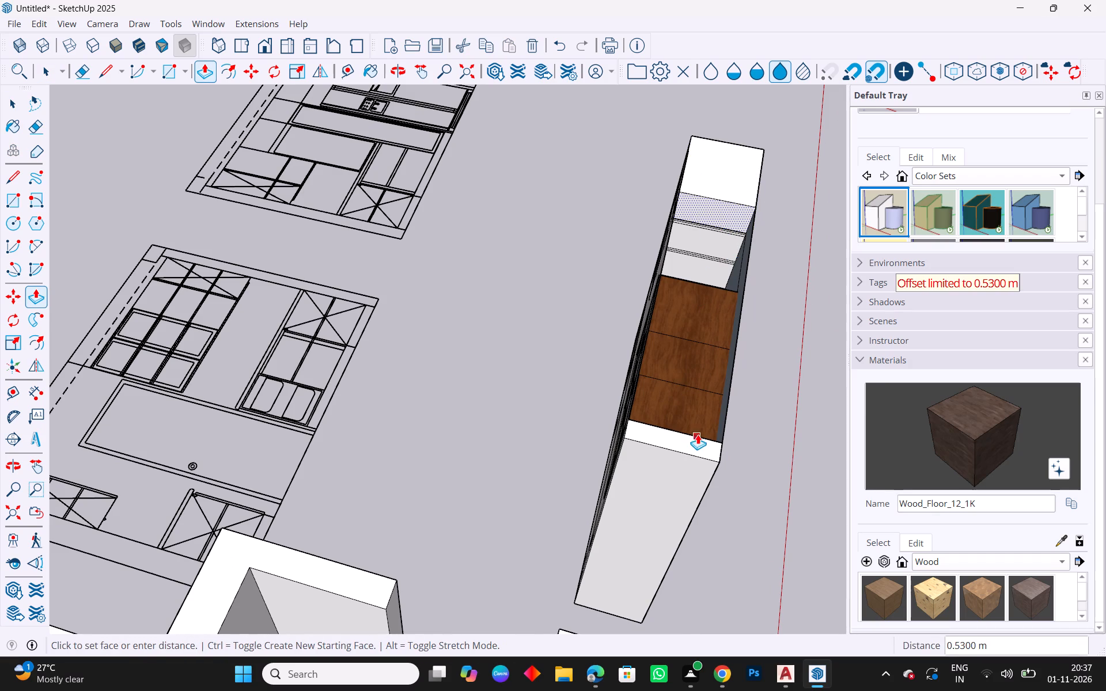
drag(698, 434, 698, 422)
Extend the same side face by 0.005 m and by 2.265 m across the wall units to the left wall.
middle_drag(706, 259, 653, 143)
scroll(691, 191, up, 4)
drag(735, 193, 706, 237)
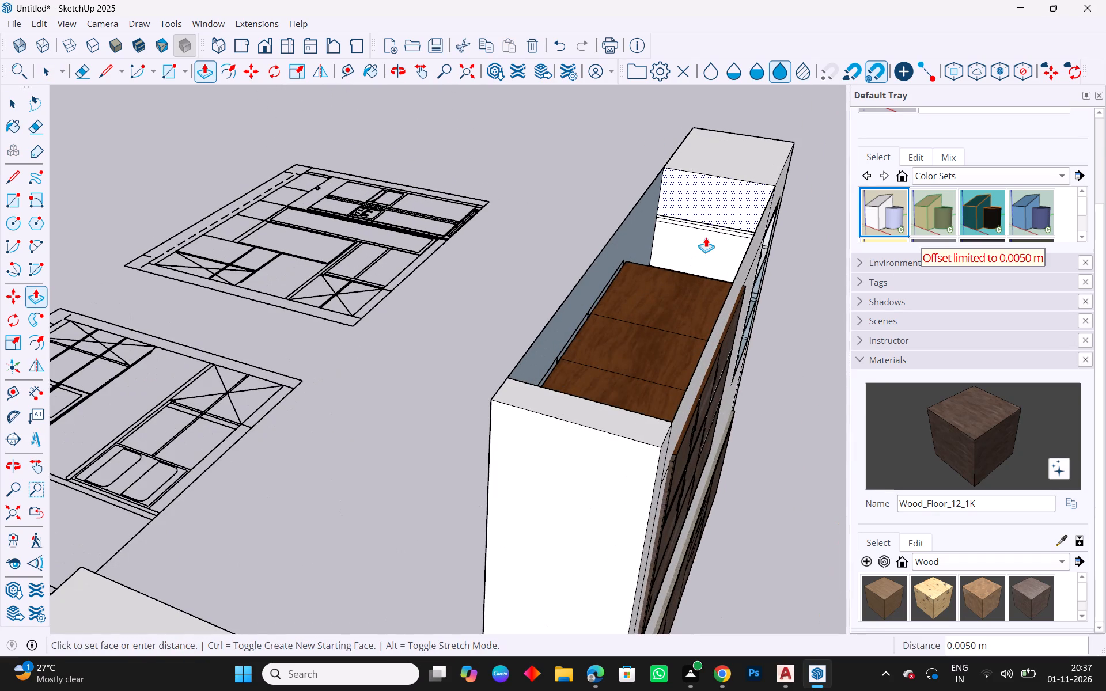
drag(706, 237, 701, 245)
middle_drag(690, 215, 790, 229)
drag(745, 170, 752, 318)
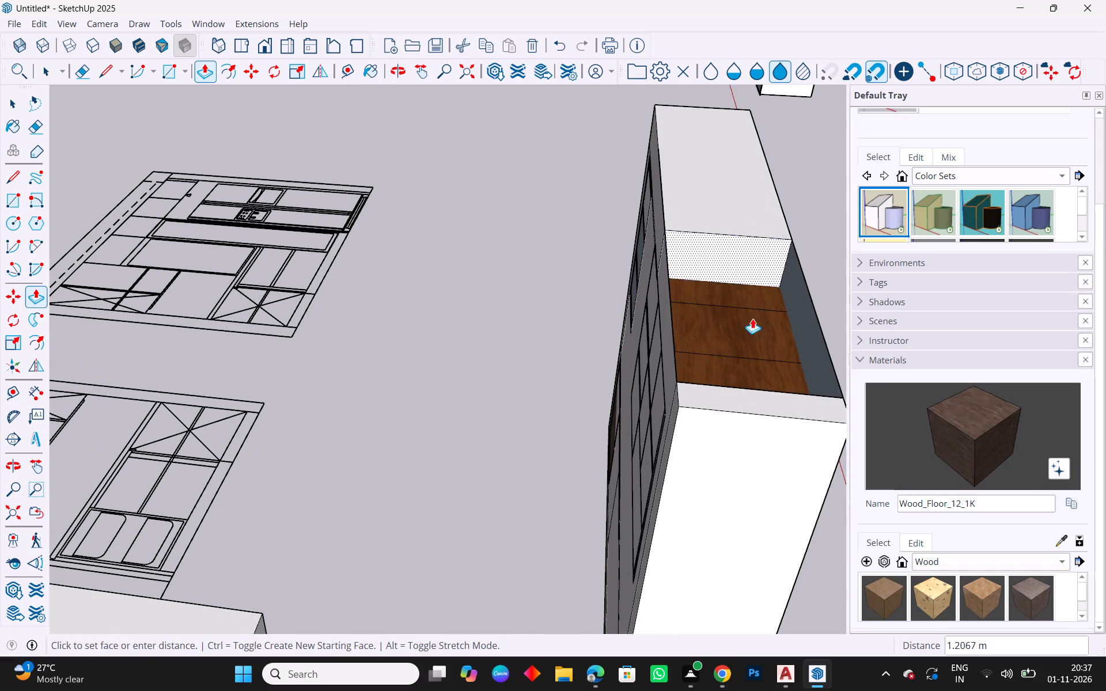
drag(752, 318, 603, 393)
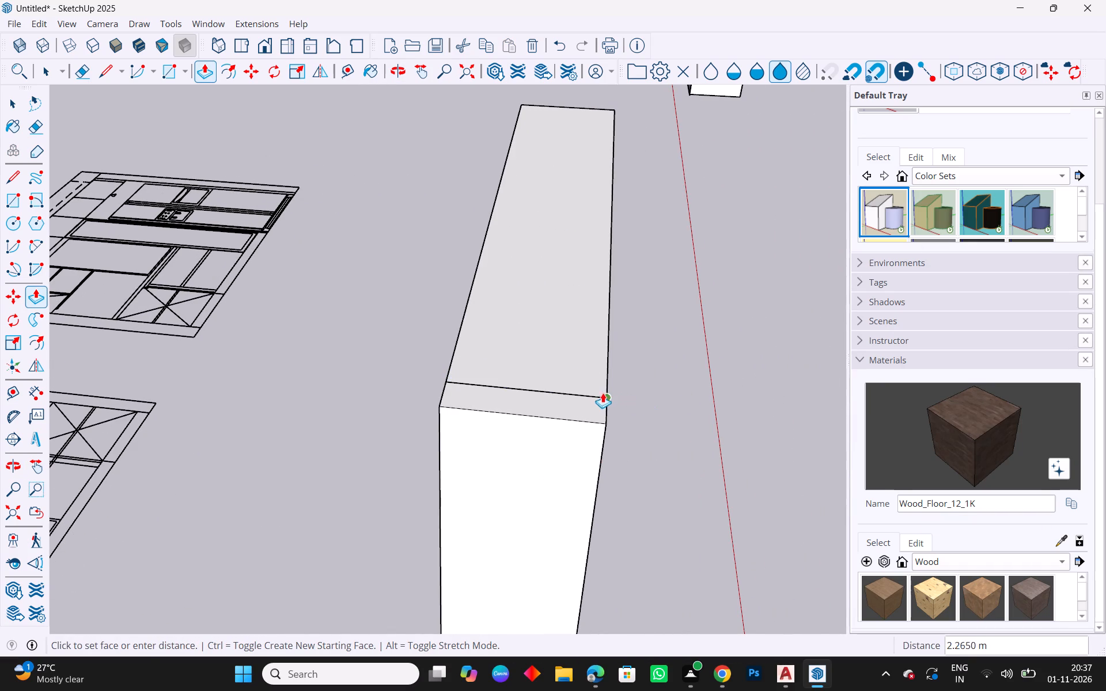
drag(603, 393, 603, 401)
Push the flush wall face between the wall units and the base cabinets back 0.6 m to open the recess.
middle_drag(623, 433, 895, 396)
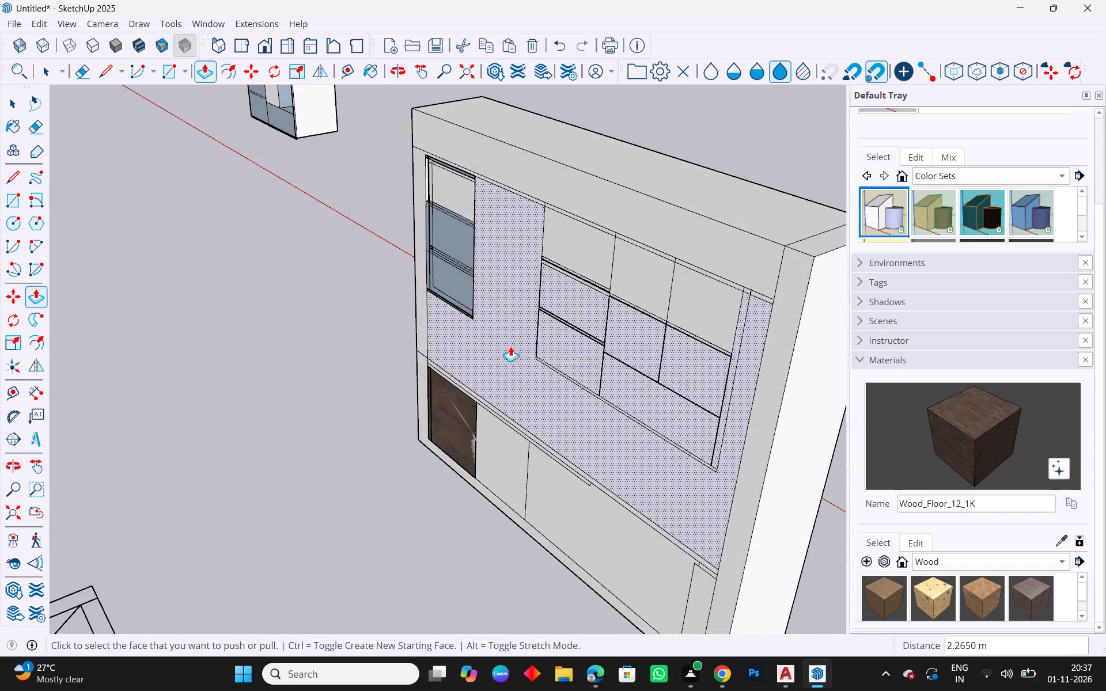
scroll(457, 364, down, 5)
middle_drag(652, 407, 0, 321)
middle_drag(622, 428, 521, 396)
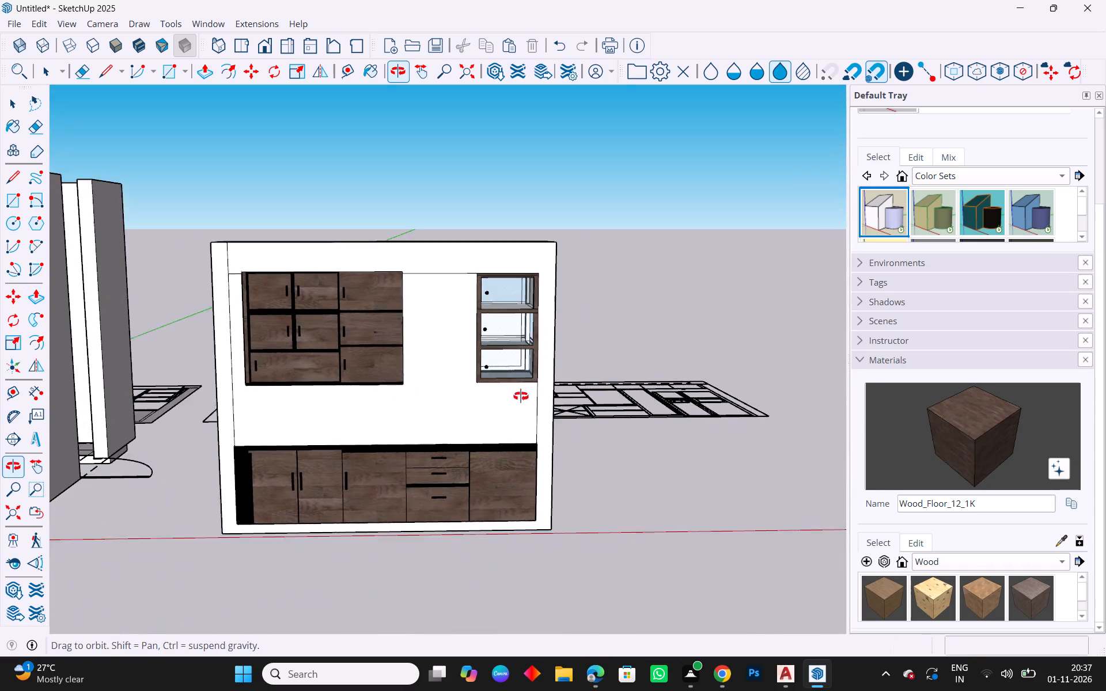
middle_drag(521, 396, 527, 306)
drag(456, 337, 472, 356)
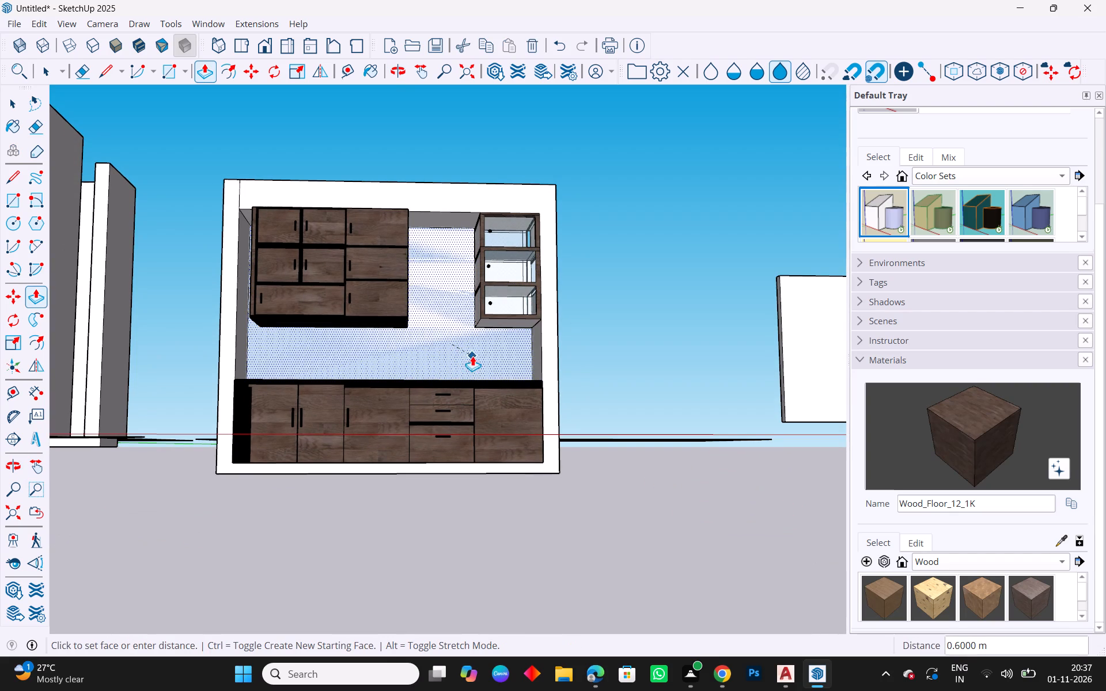
drag(472, 356, 482, 363)
middle_drag(543, 361, 404, 458)
key(Escape)
Raise the underside of the top section between the wall units and shelf unit about 0.018 m to the wall units' top.
scroll(213, 297, up, 6)
scroll(347, 284, up, 8)
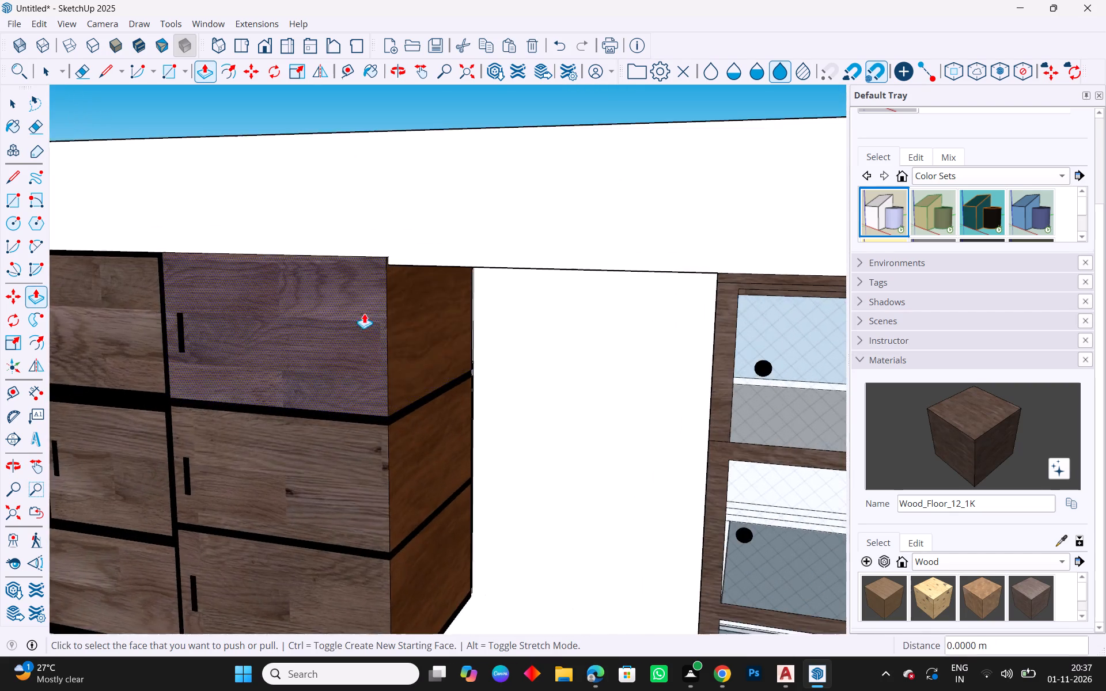
scroll(364, 313, up, 1)
middle_drag(394, 311, 567, 304)
key(Escape)
key(space)
click(437, 280)
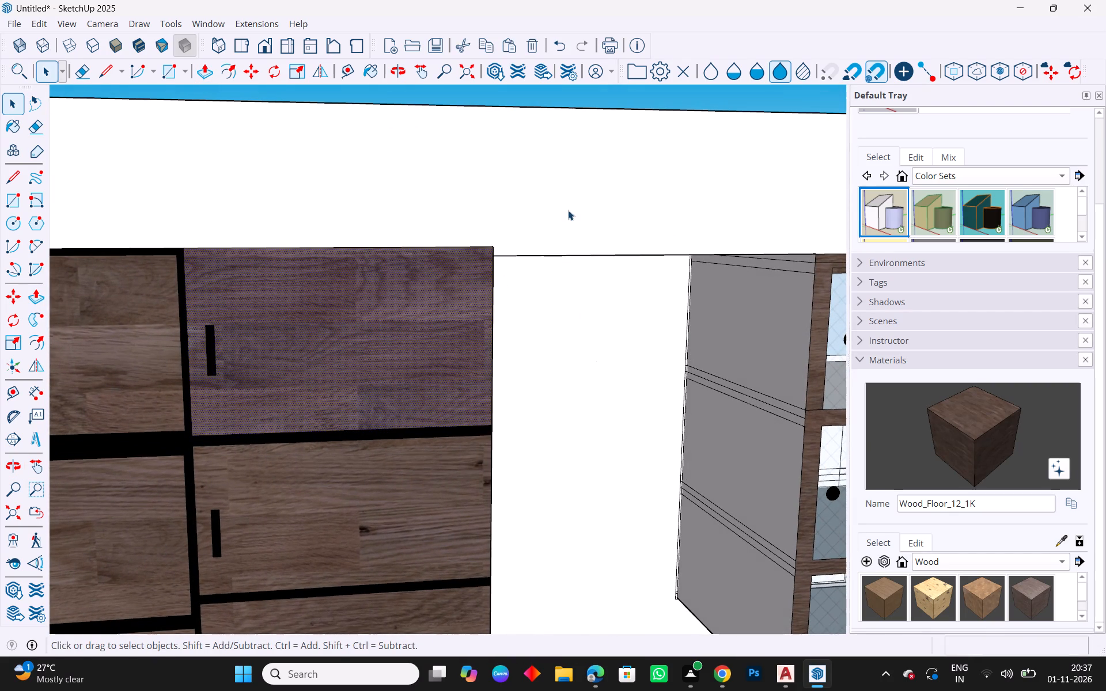
click(568, 210)
scroll(537, 305, down, 7)
middle_drag(634, 403, 532, 351)
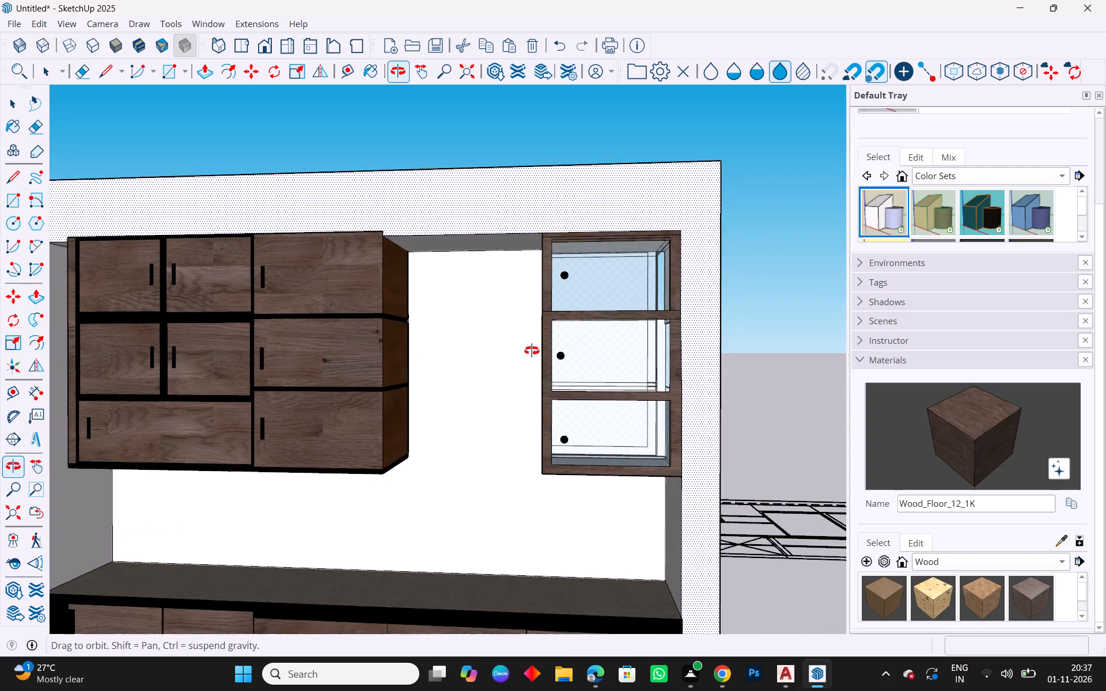
middle_drag(532, 351, 559, 354)
scroll(402, 231, up, 4)
scroll(475, 250, up, 4)
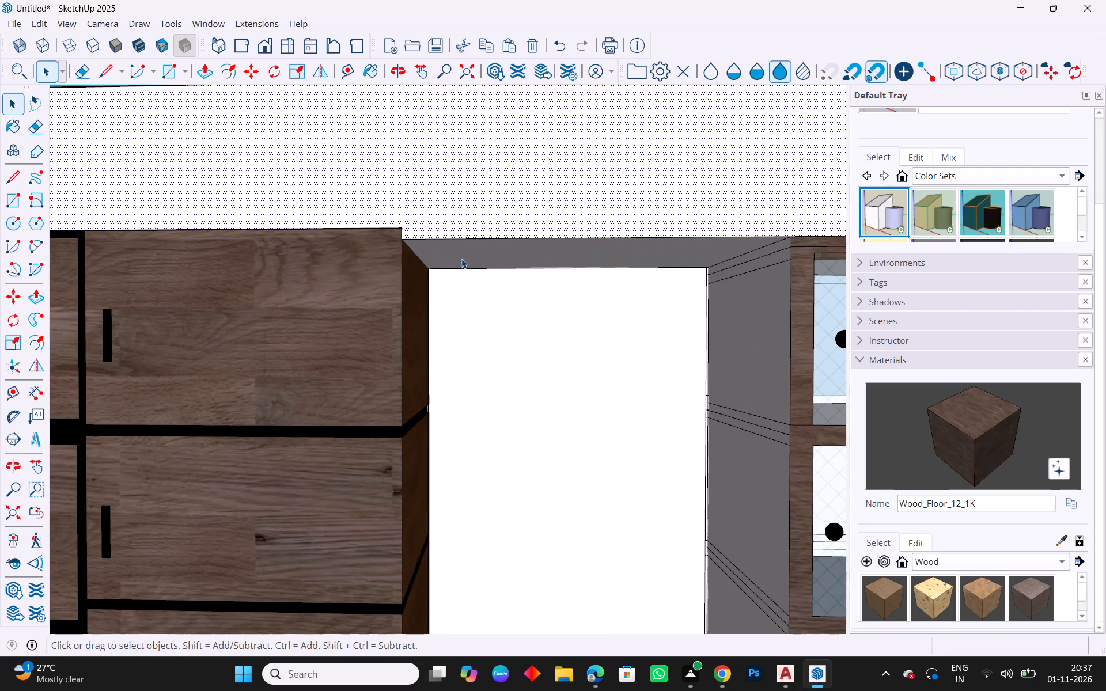
click(451, 256)
key(p)
drag(453, 257, 441, 244)
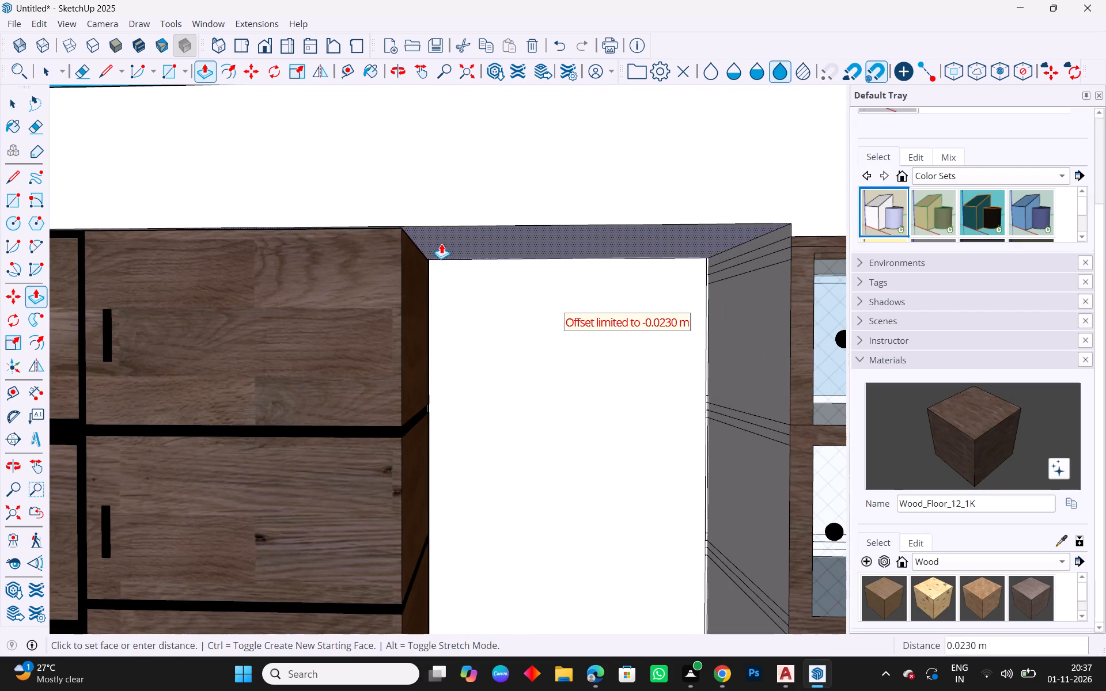
drag(441, 244, 417, 238)
scroll(403, 230, up, 6)
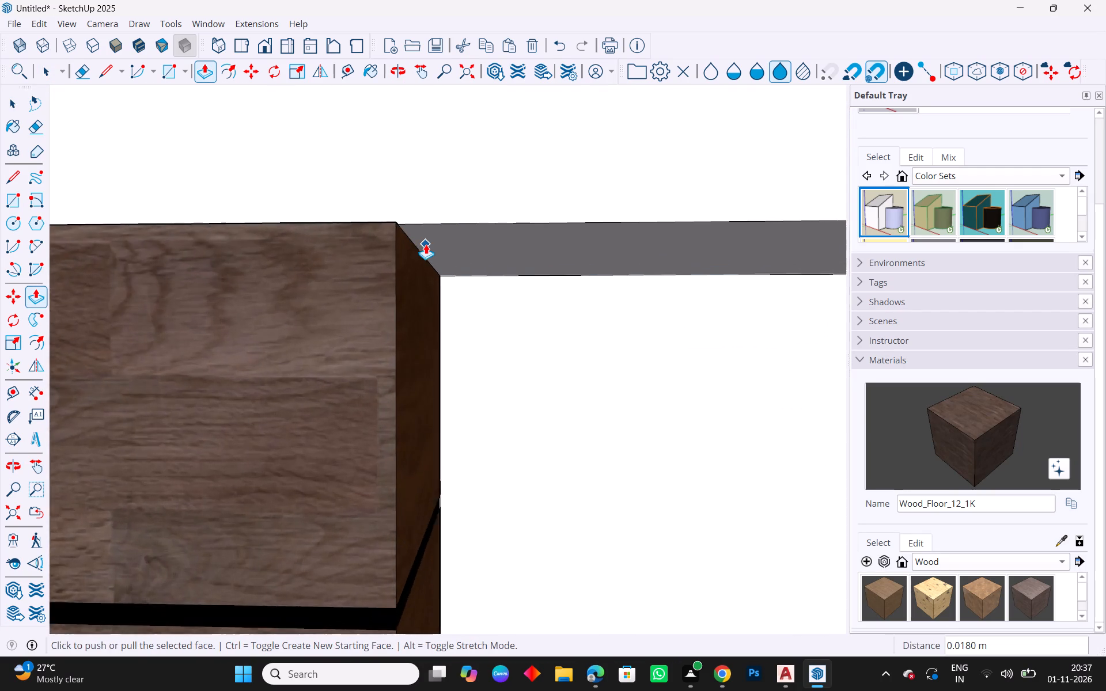
scroll(426, 244, up, 4)
drag(417, 236, 392, 211)
Delete the stray outline above the wall unit's upper middle door: its top edge and both short side edges.
scroll(484, 275, down, 3)
middle_drag(515, 258, 520, 312)
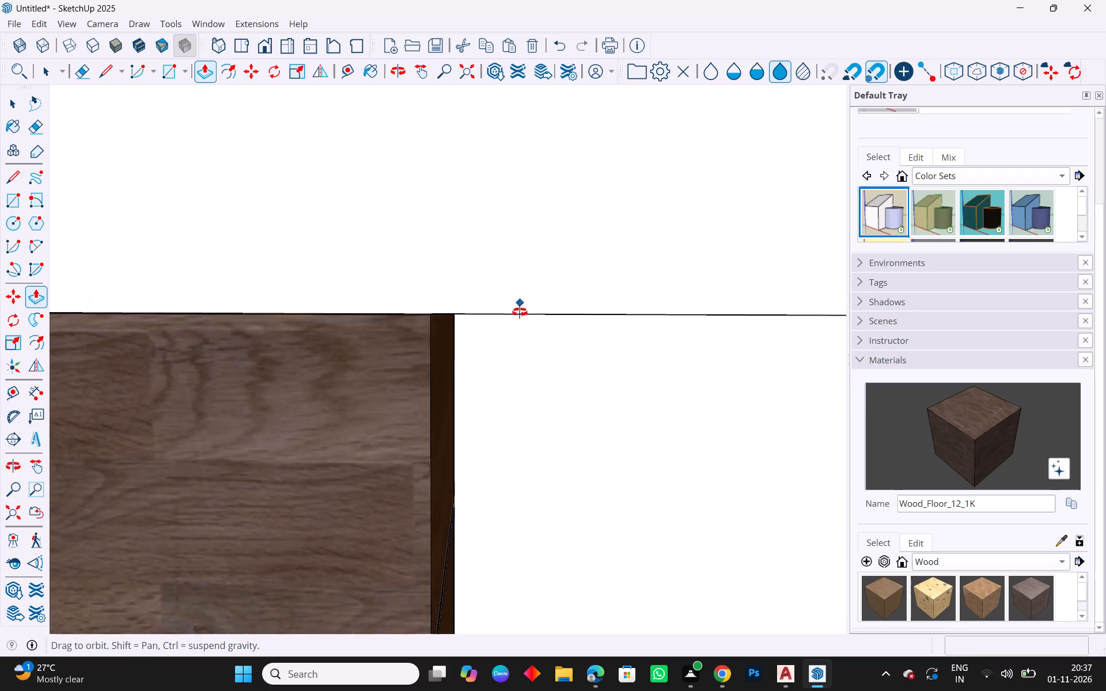
middle_drag(520, 312, 534, 335)
scroll(583, 335, down, 17)
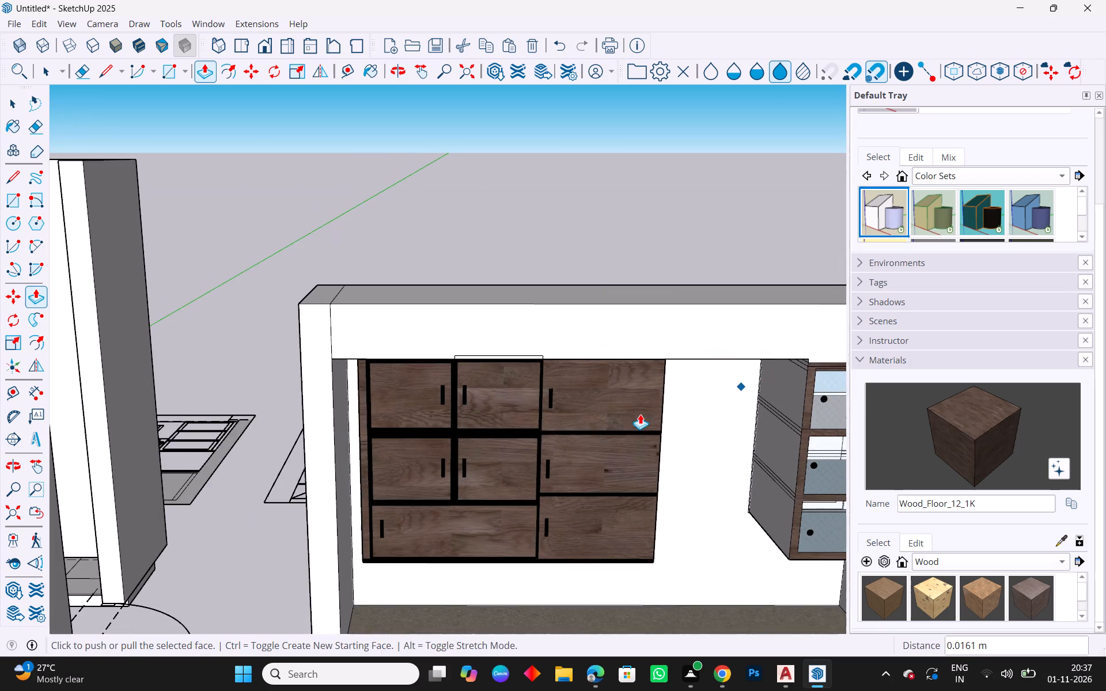
scroll(349, 396, up, 9)
scroll(373, 348, up, 1)
middle_drag(374, 348, 409, 260)
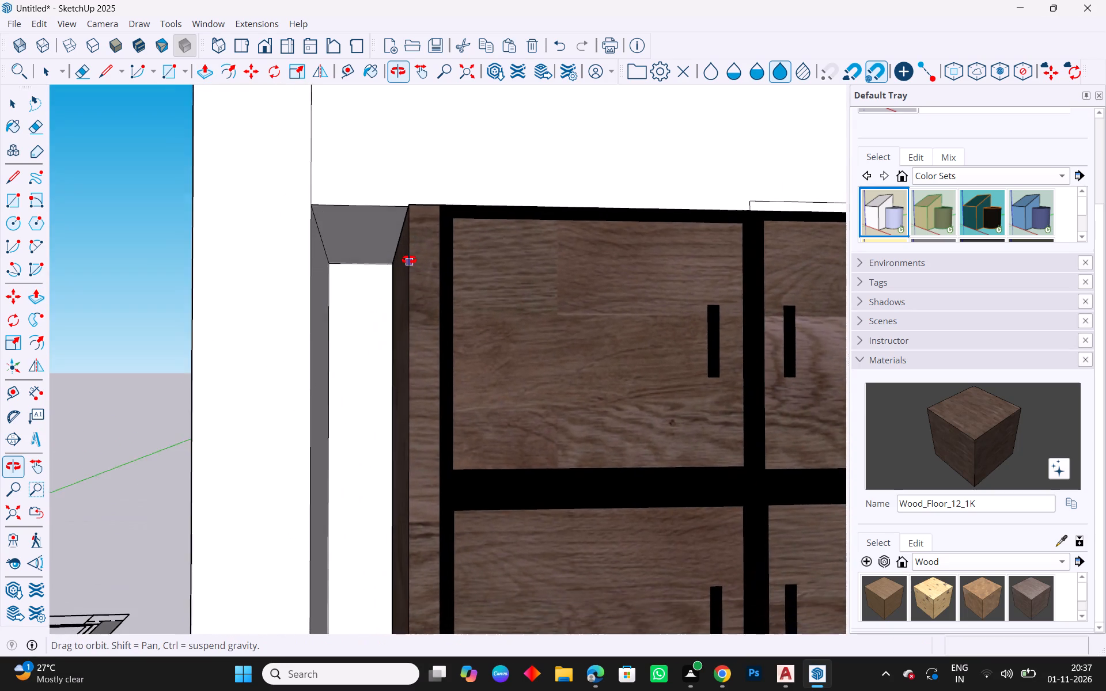
middle_drag(409, 260, 274, 309)
key(Escape)
key(space)
scroll(527, 294, down, 4)
click(667, 256)
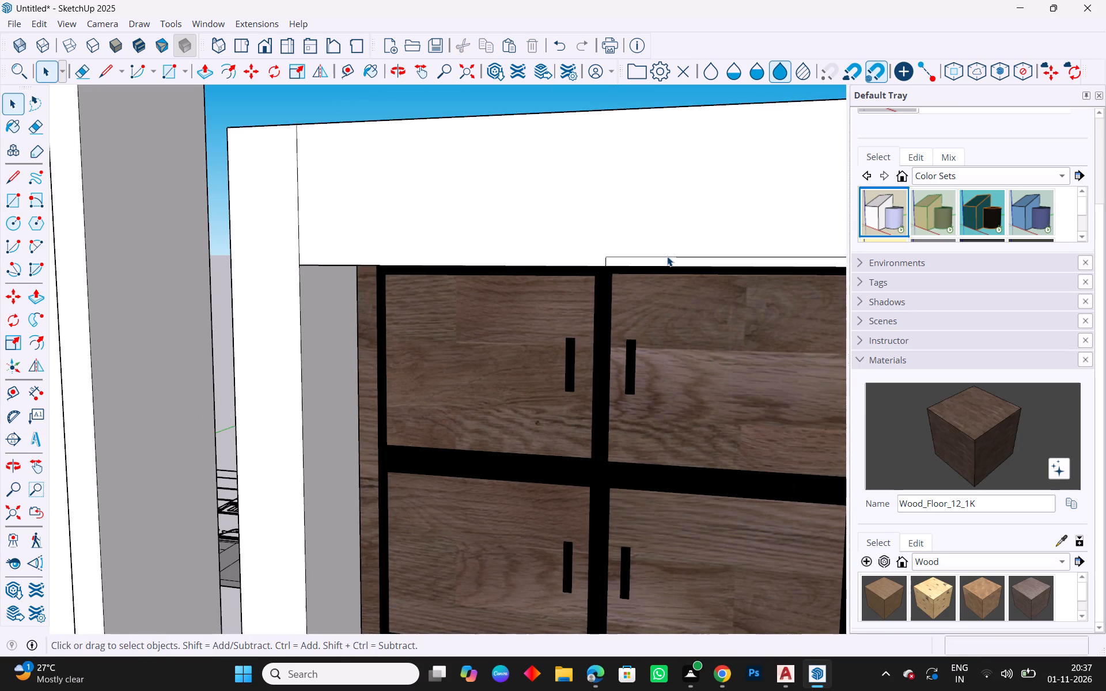
key(Delete)
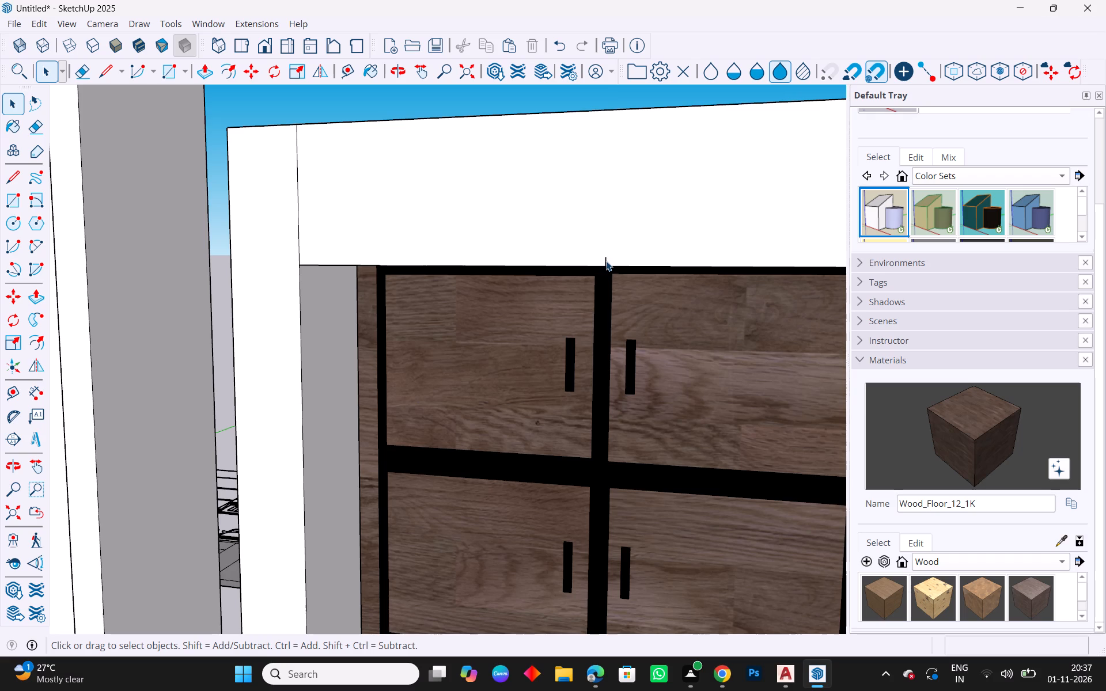
click(605, 261)
key(Delete)
scroll(518, 324, down, 4)
scroll(751, 287, up, 5)
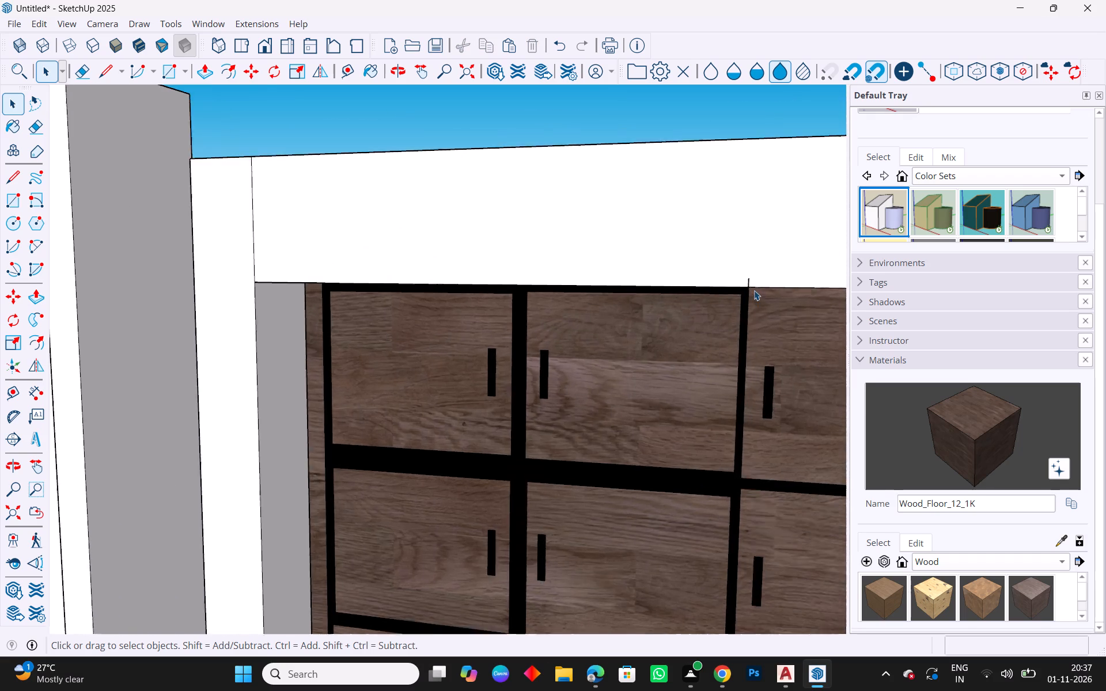
scroll(754, 290, up, 5)
click(749, 282)
key(Delete)
scroll(648, 301, down, 5)
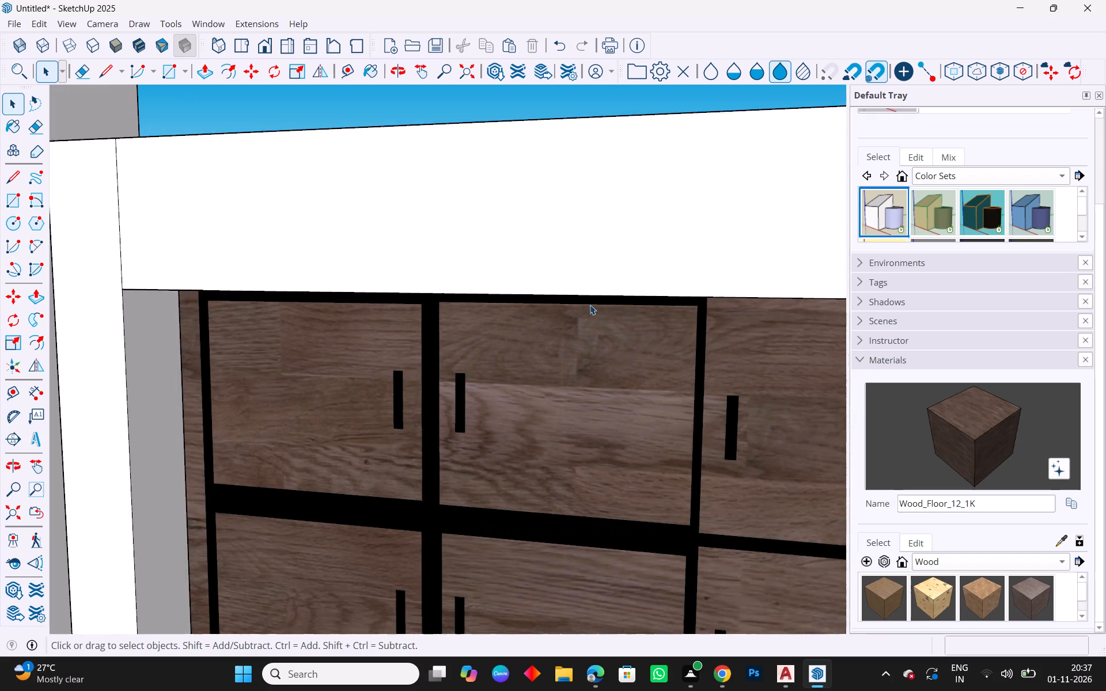
scroll(590, 305, down, 12)
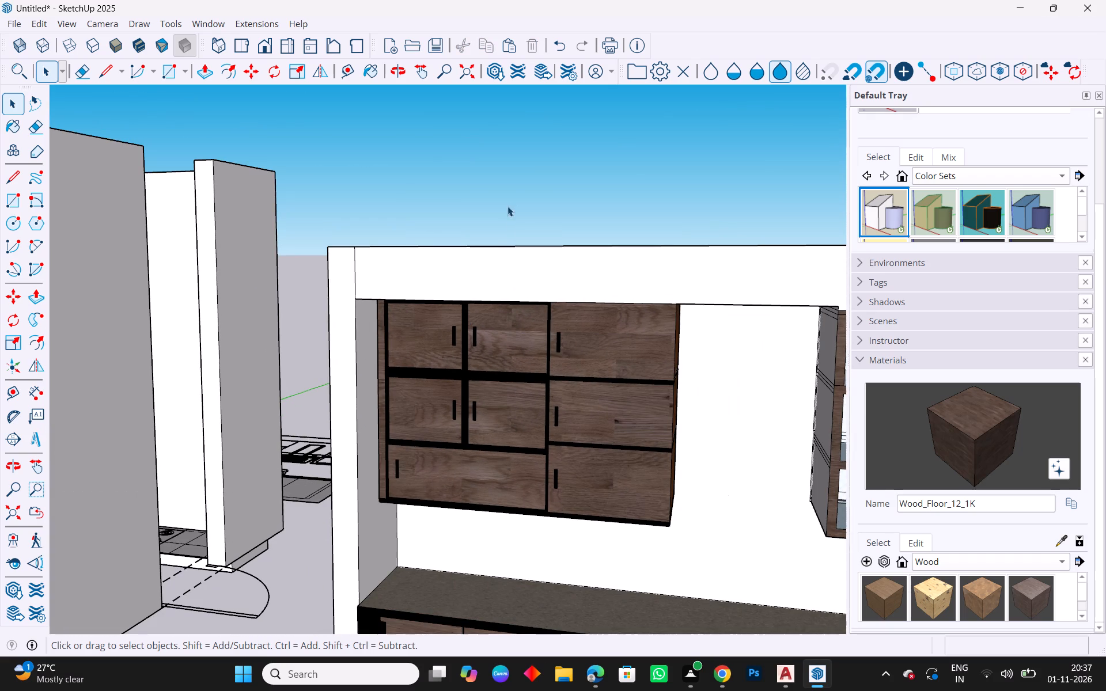
Examine the cabinet wall's top section, wall units and glass shelf unit from the front, below and above.
scroll(666, 396, down, 4)
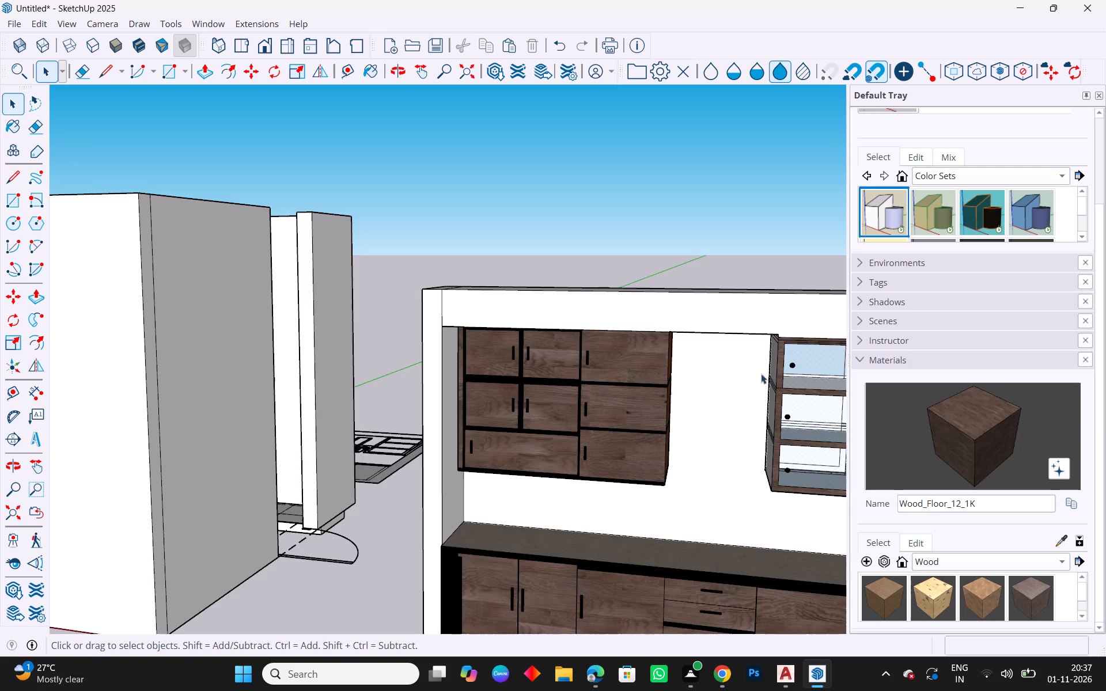
scroll(719, 361, down, 3)
middle_drag(803, 379, 775, 295)
scroll(774, 245, up, 6)
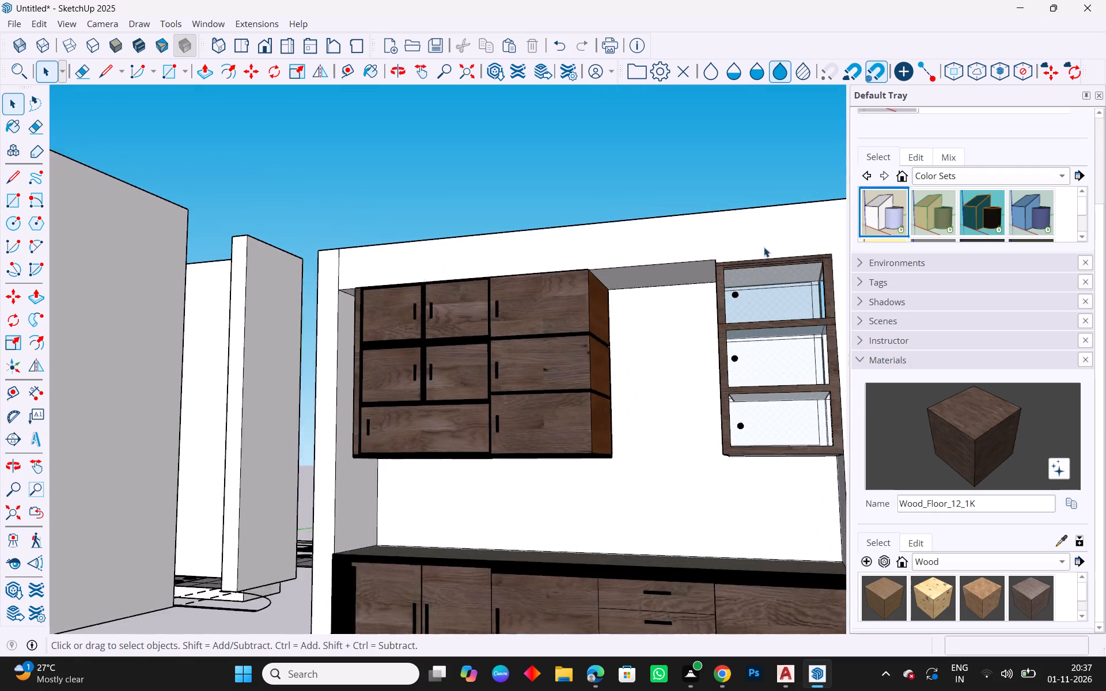
scroll(764, 247, up, 9)
middle_drag(733, 268, 810, 327)
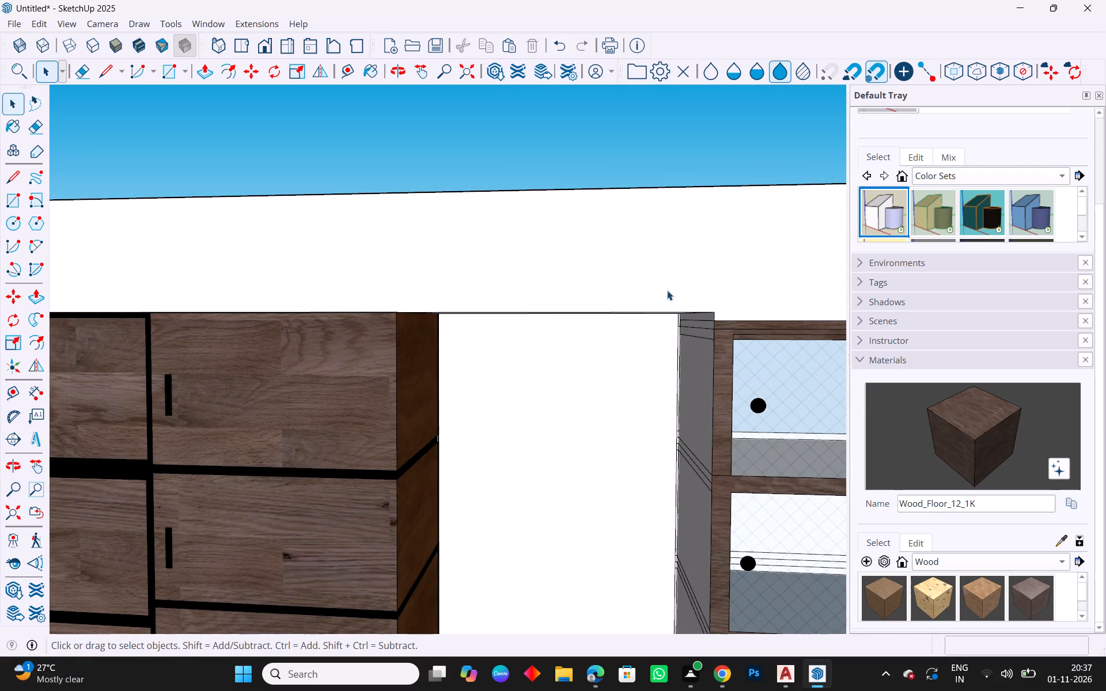
scroll(390, 331, down, 13)
middle_drag(402, 458, 411, 456)
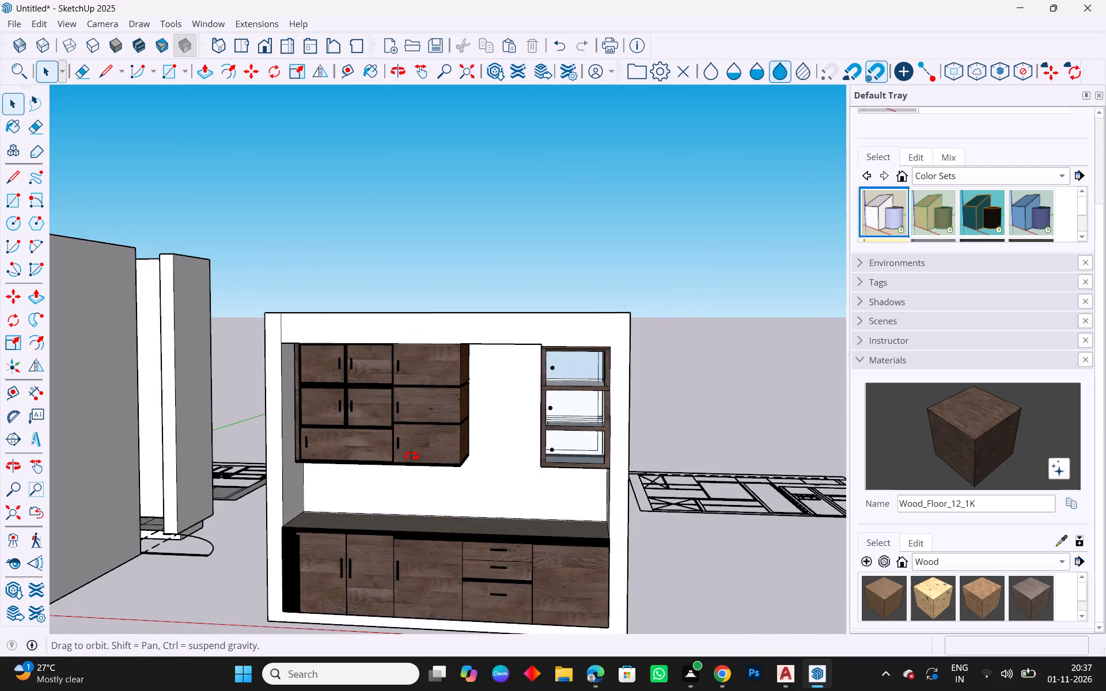
middle_drag(411, 456, 465, 446)
triple_click(474, 430)
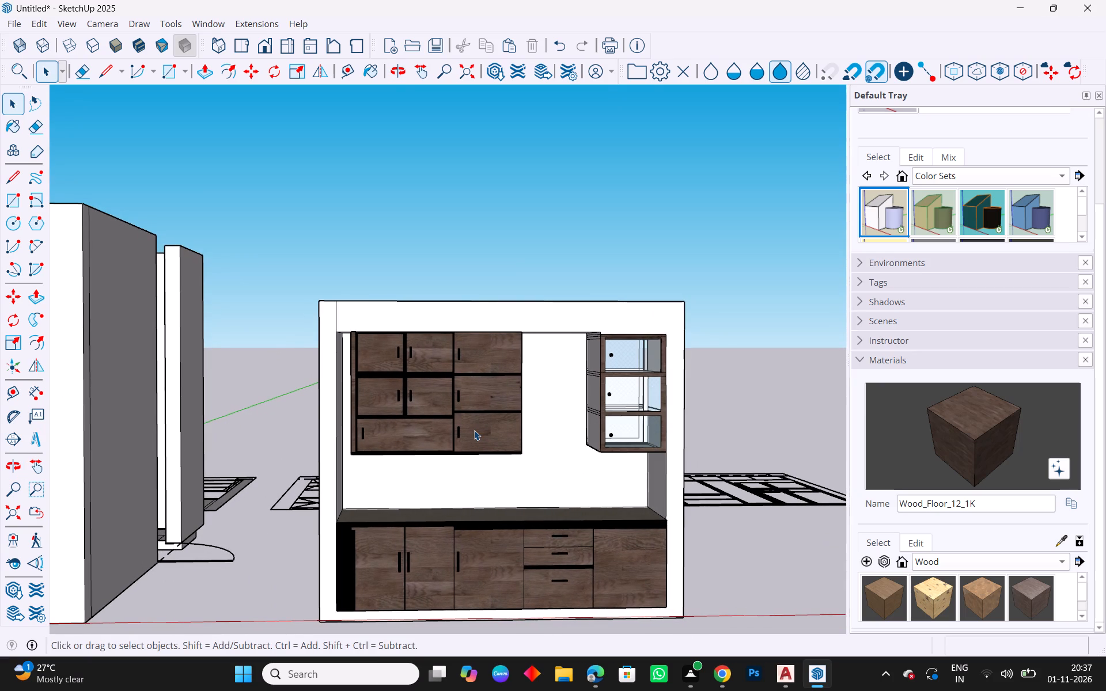
click(474, 430)
click(474, 430)
click(526, 213)
middle_drag(610, 288, 635, 339)
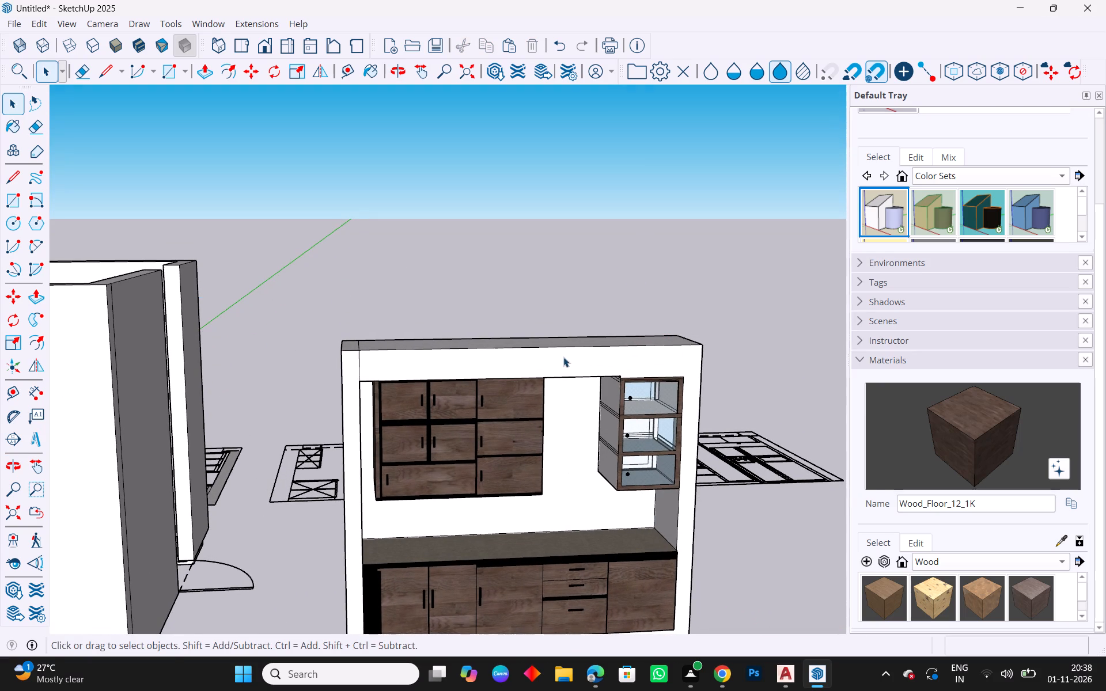
Examine the flat kitchen elevation drawing showing the wall cabinets, hood and sink for comparison with the model.
scroll(577, 365, down, 13)
middle_drag(403, 413, 712, 511)
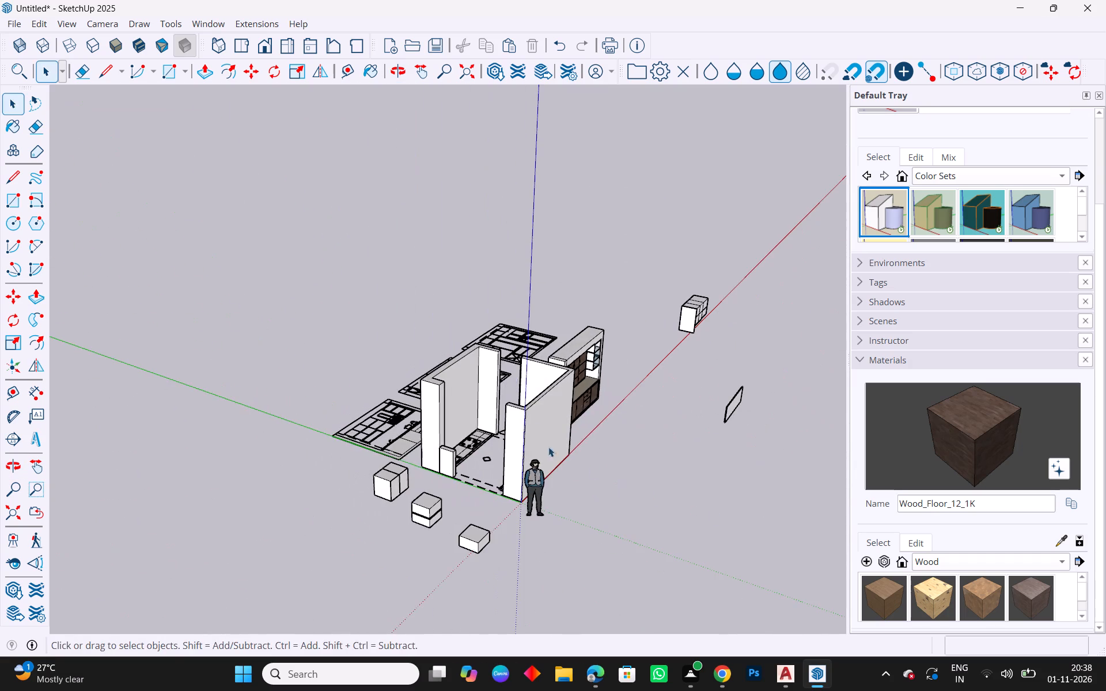
middle_drag(529, 377, 309, 503)
middle_drag(439, 298, 551, 511)
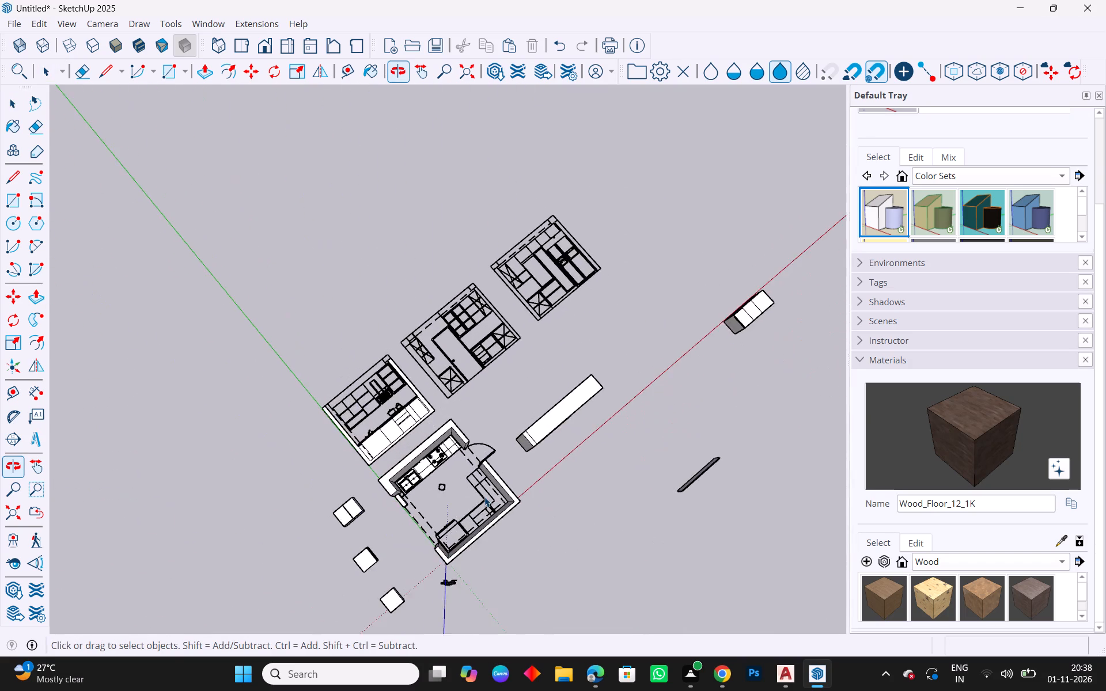
scroll(318, 471, up, 5)
scroll(361, 411, up, 10)
scroll(358, 365, up, 3)
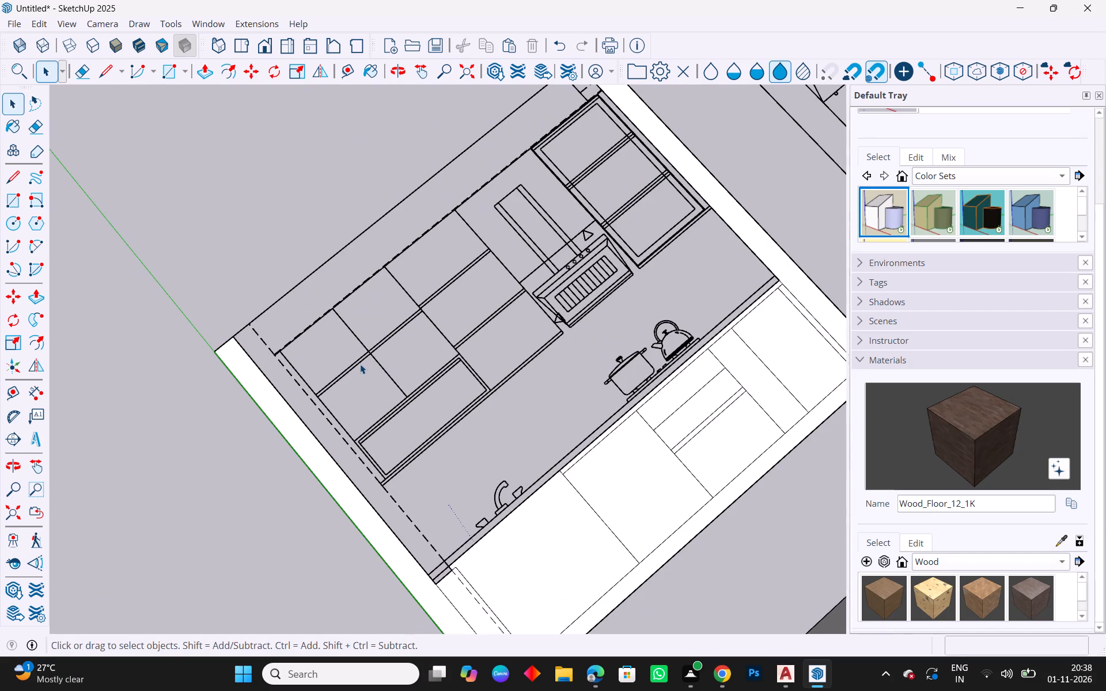
scroll(204, 316, down, 3)
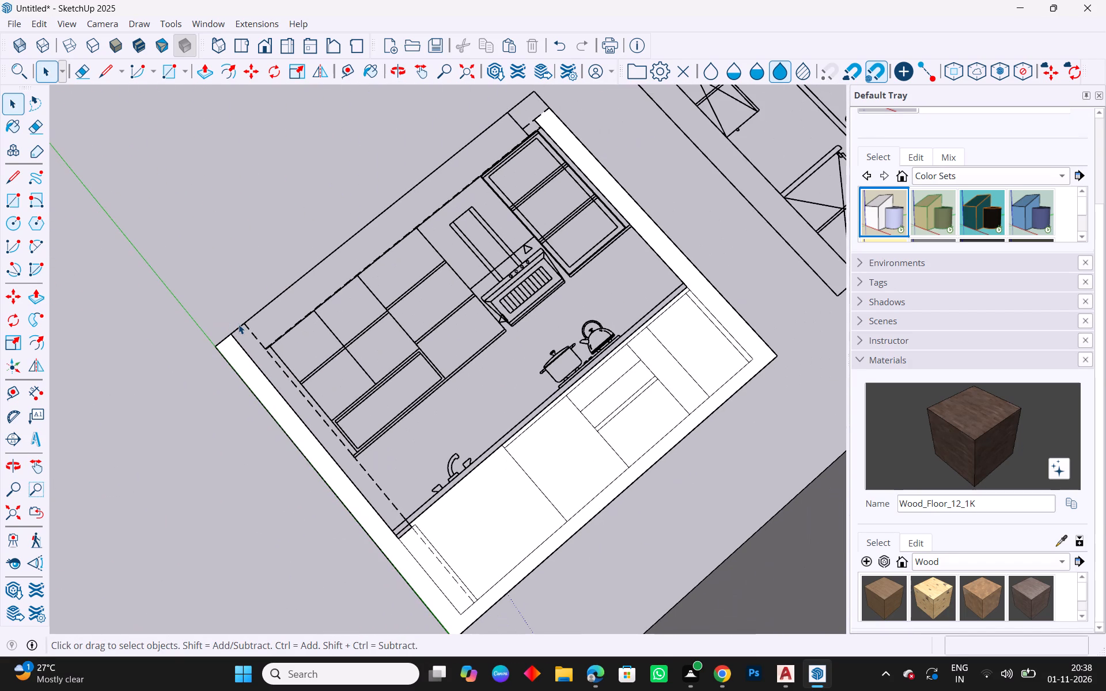
scroll(310, 327, down, 8)
scroll(329, 246, down, 16)
Delete the back wall face of the recess behind the wall units and shelf unit.
middle_drag(580, 360, 276, 294)
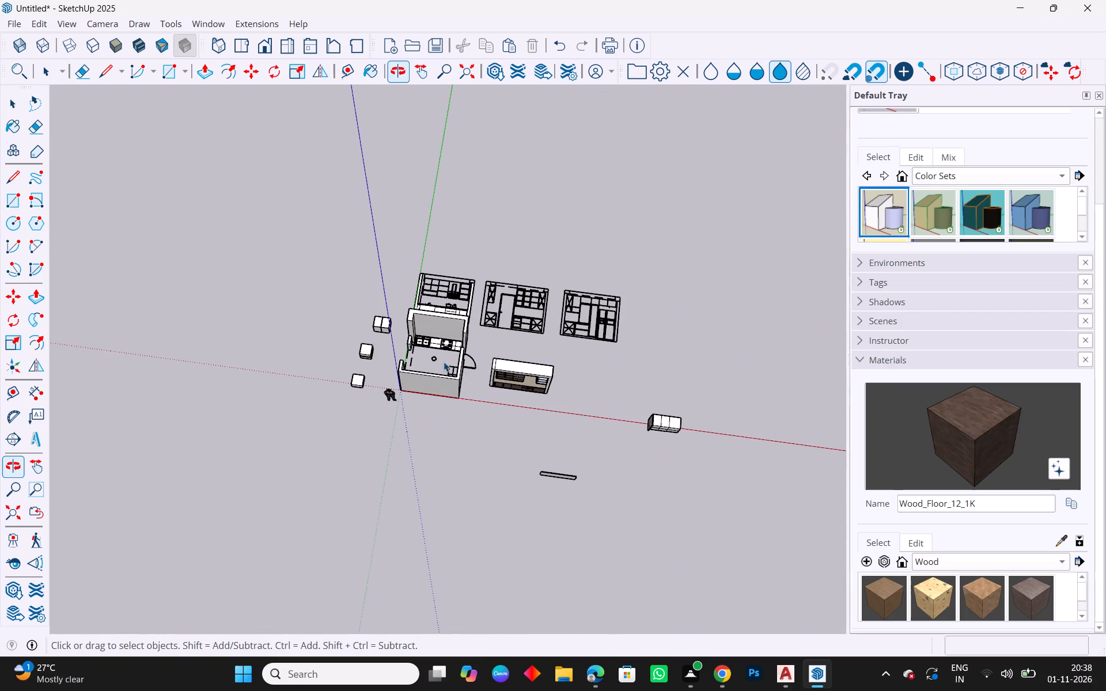
scroll(507, 356, up, 5)
scroll(550, 415, up, 4)
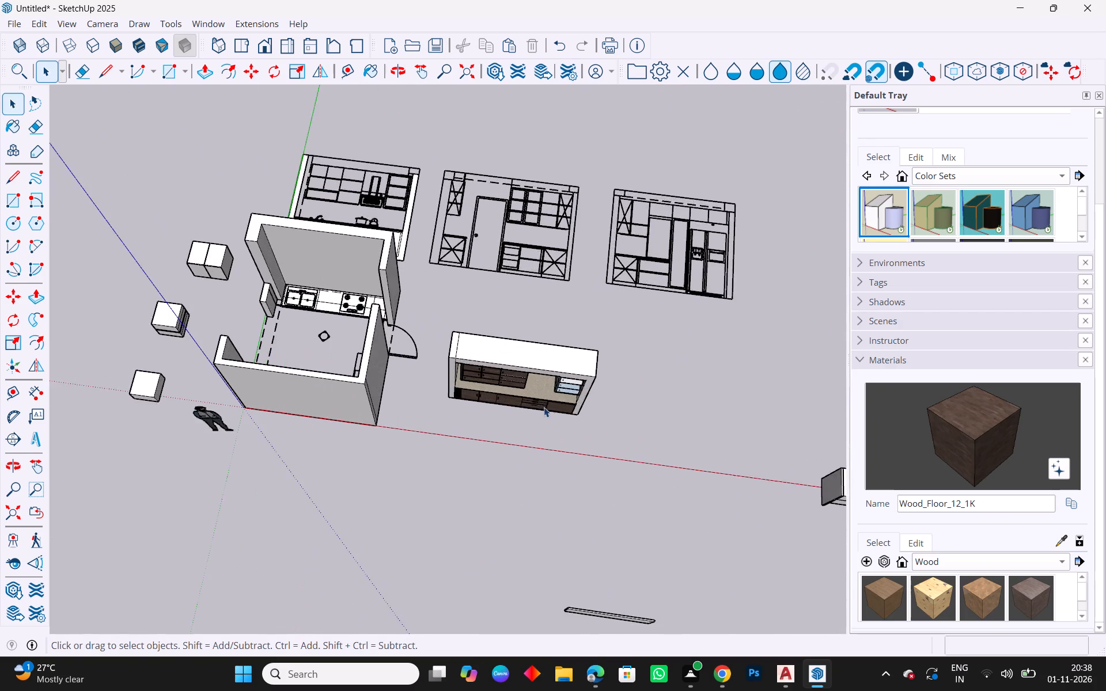
scroll(539, 405, up, 5)
middle_drag(532, 405, 552, 181)
scroll(372, 282, up, 4)
scroll(523, 303, up, 3)
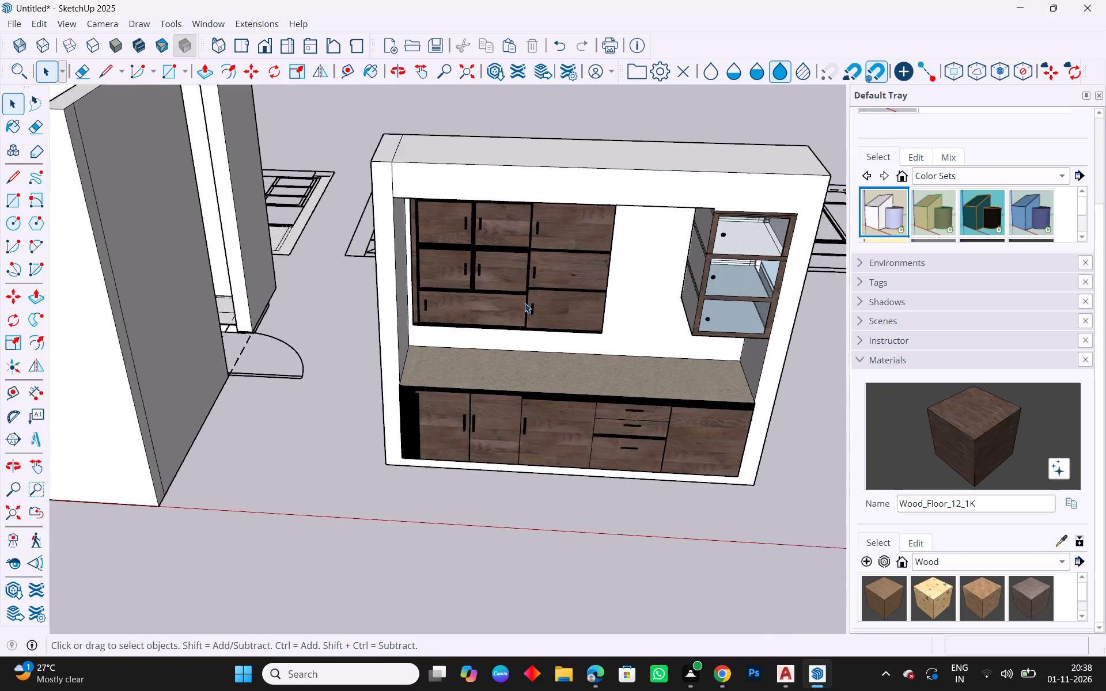
scroll(525, 303, up, 1)
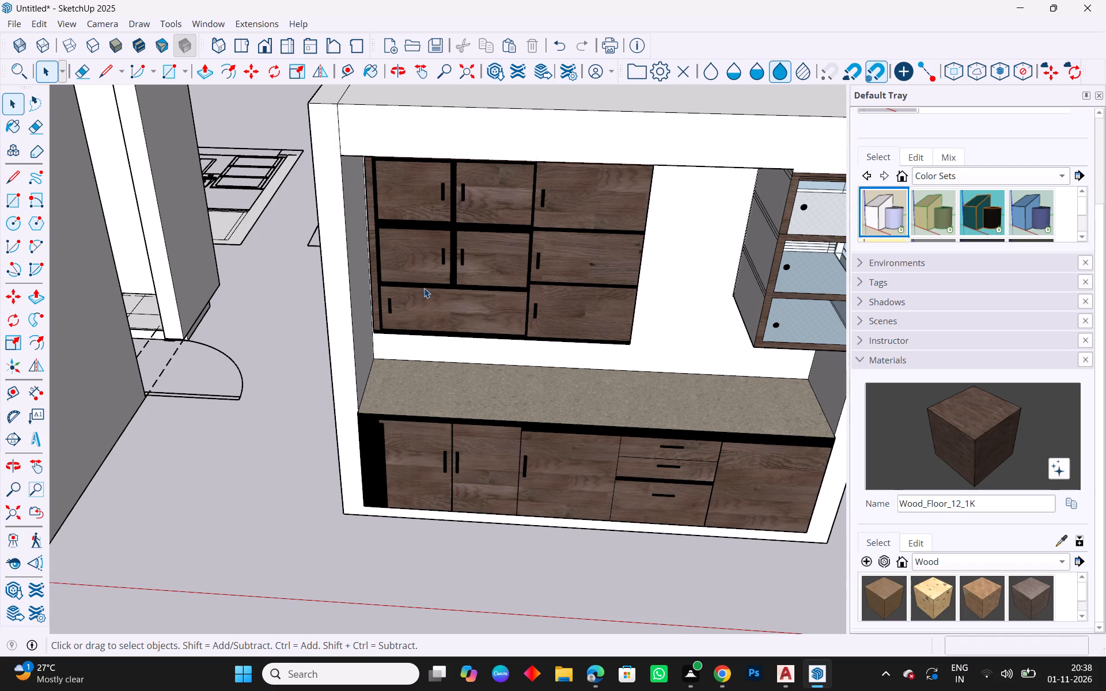
scroll(404, 347, down, 3)
click(597, 324)
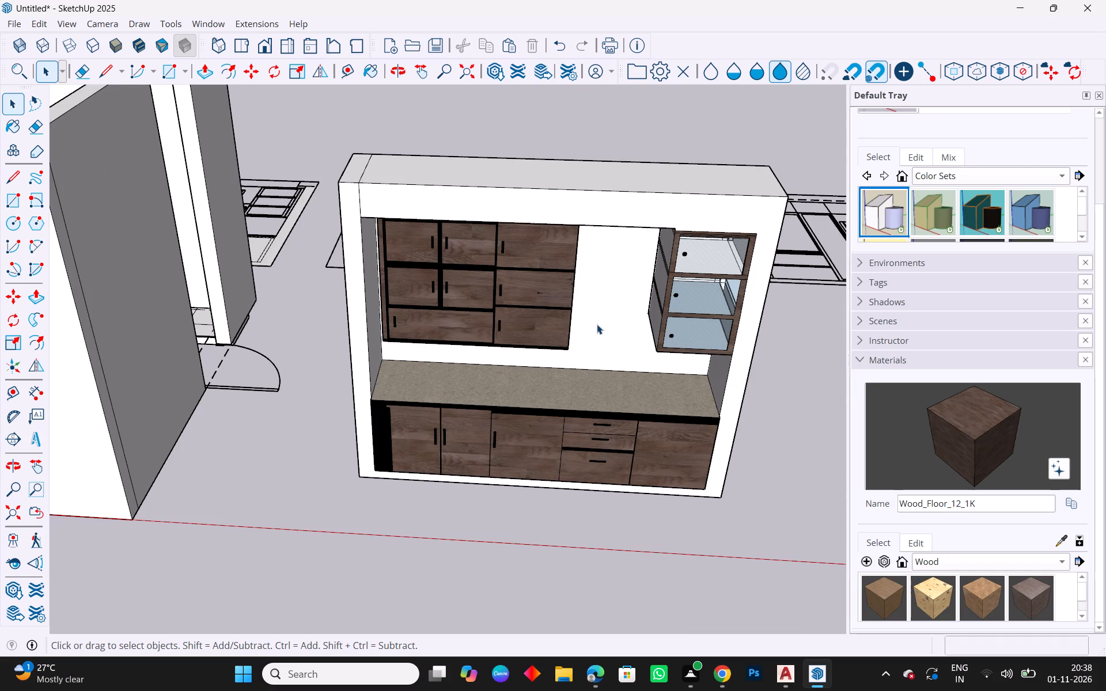
key(Delete)
Delete the overlapping face covering the rear of the end base cabinet beneath the glass shelf unit.
middle_drag(646, 361, 208, 381)
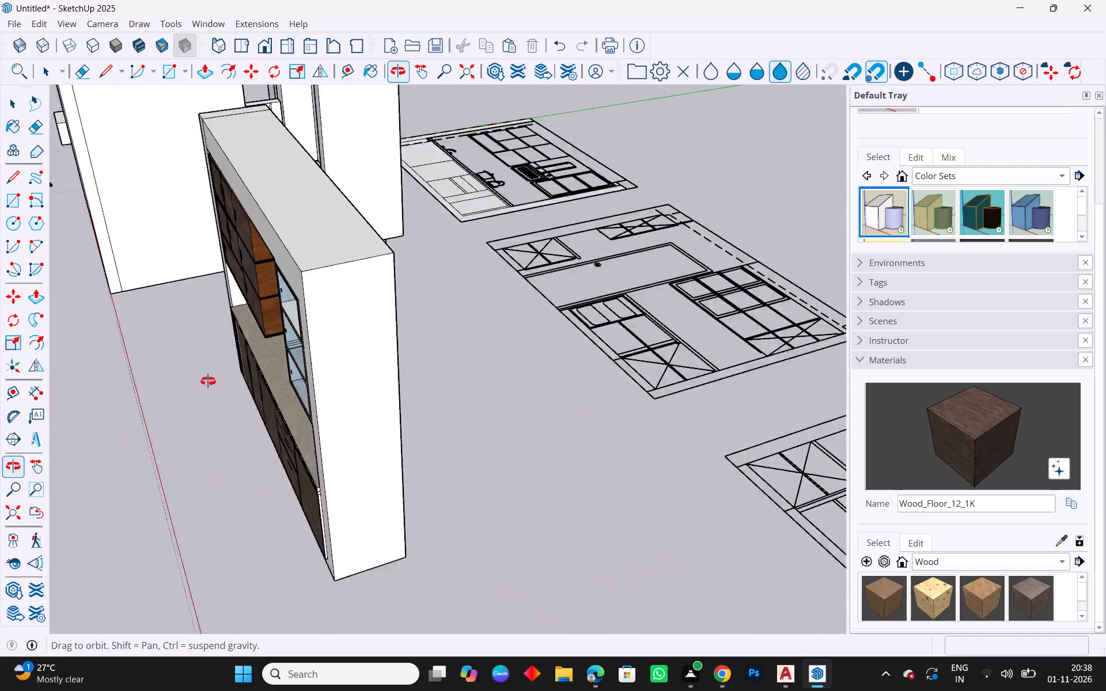
middle_drag(208, 381, 198, 383)
middle_drag(472, 332, 149, 301)
scroll(397, 181, up, 5)
scroll(313, 195, up, 1)
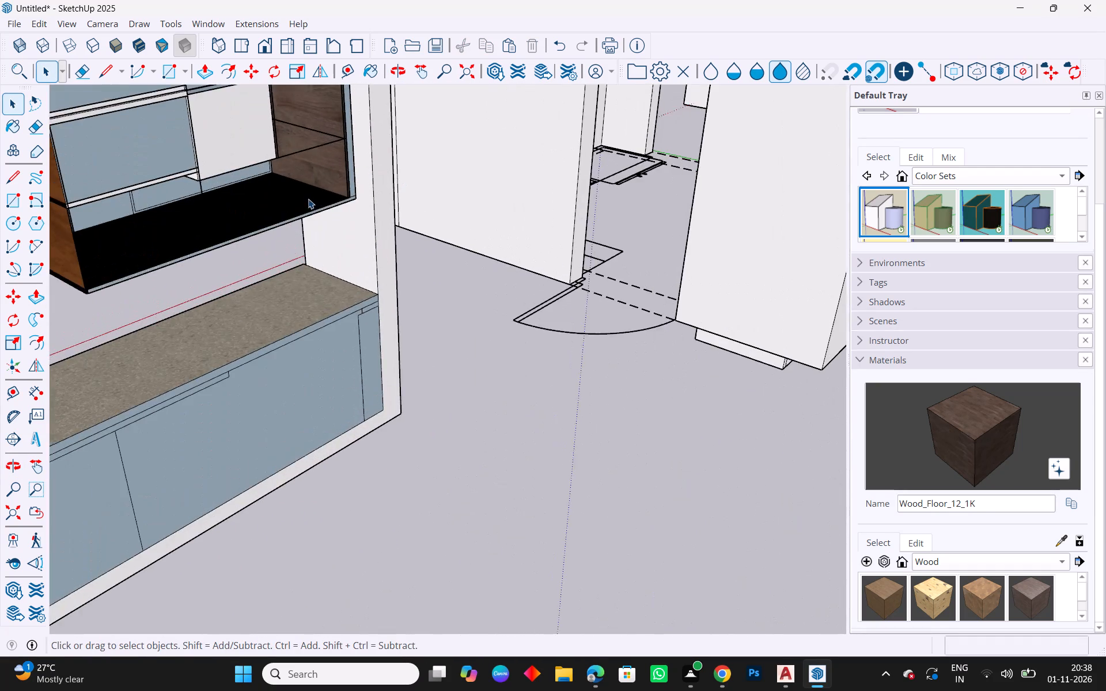
scroll(351, 211, down, 9)
middle_drag(469, 264, 329, 263)
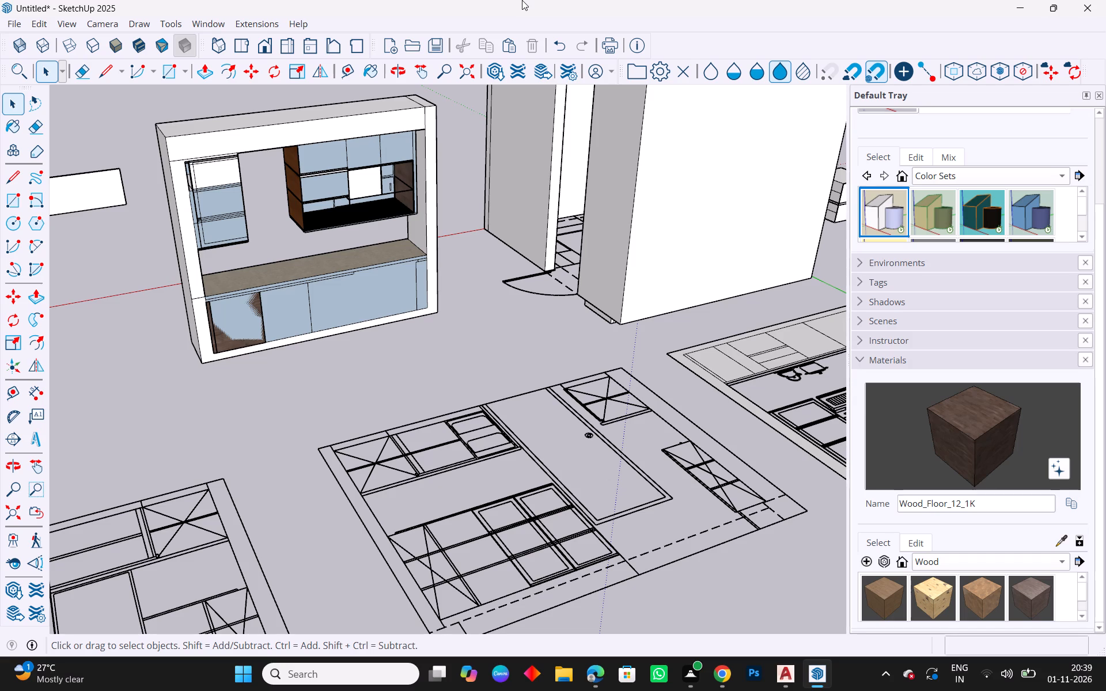
scroll(240, 335, up, 8)
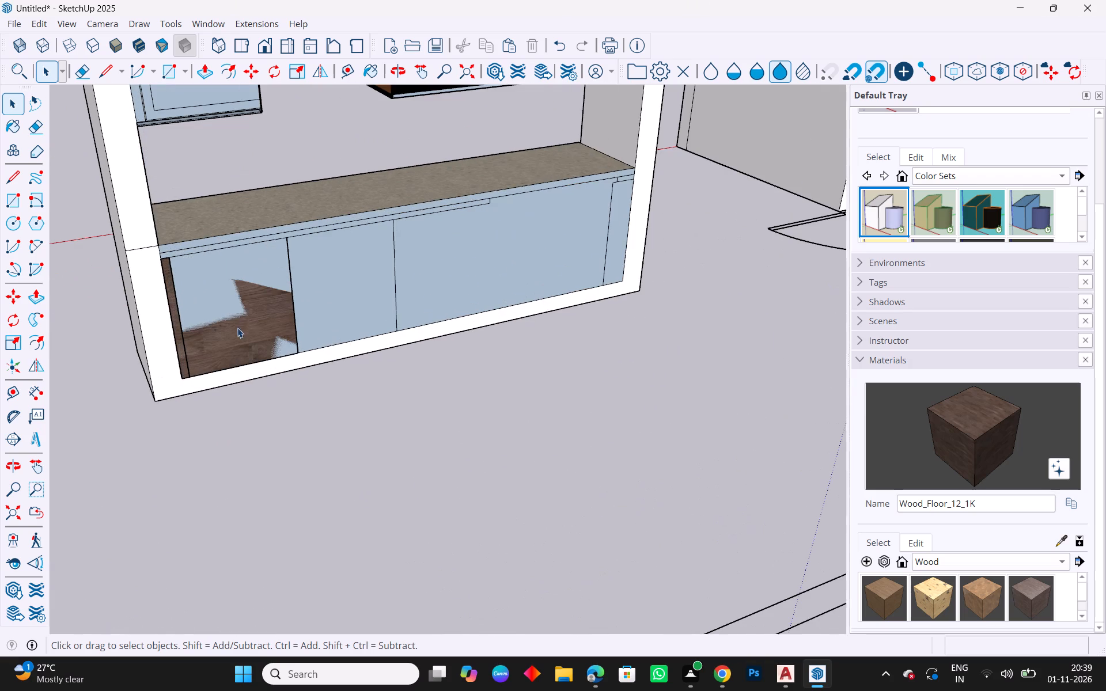
click(242, 321)
key(Delete)
Paint the remaining large rear panels of the base cabinets, including the narrow end panel, with Wood_Floor_12_1K.
middle_drag(342, 378, 317, 371)
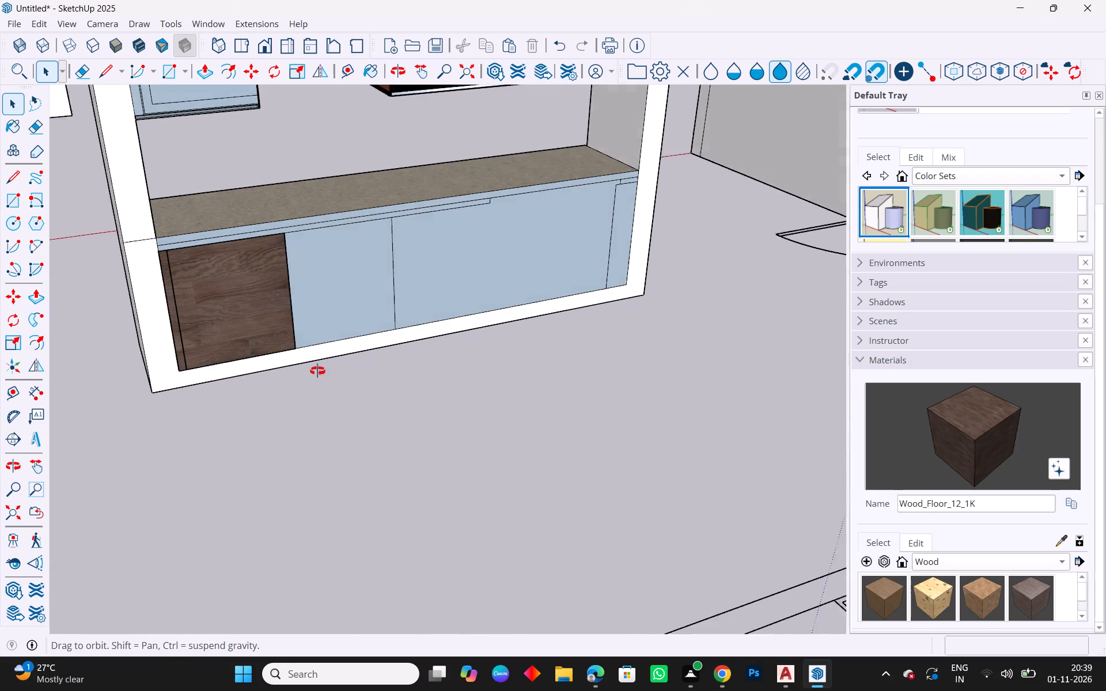
middle_drag(317, 371, 253, 345)
click(327, 248)
key(Escape)
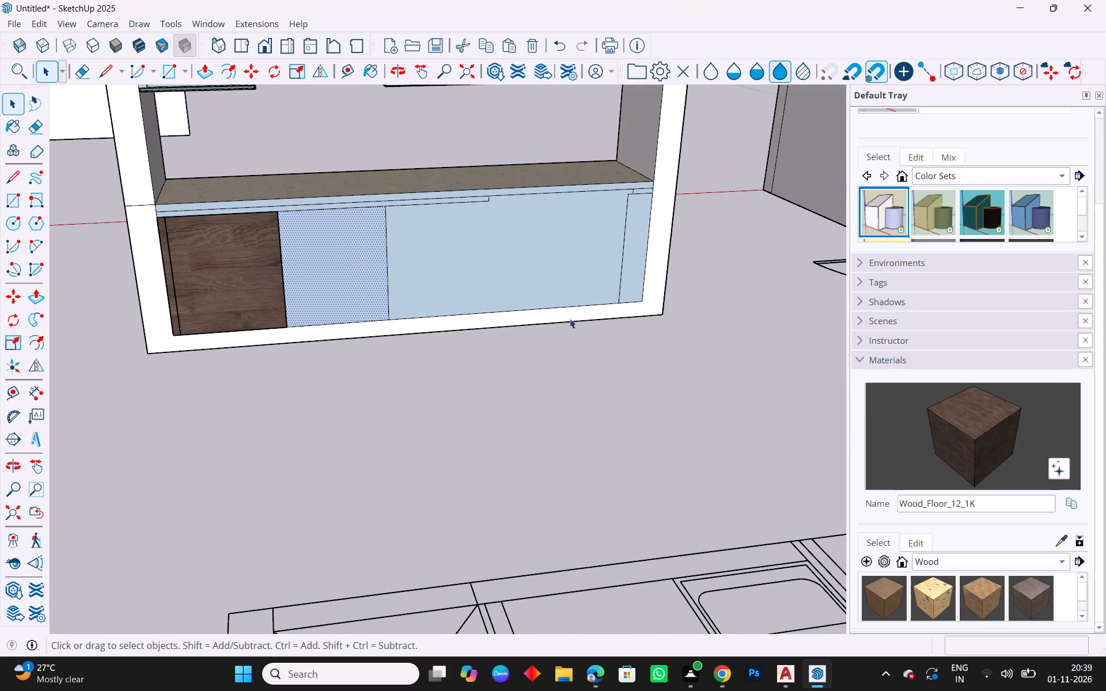
click(963, 474)
click(374, 267)
click(465, 274)
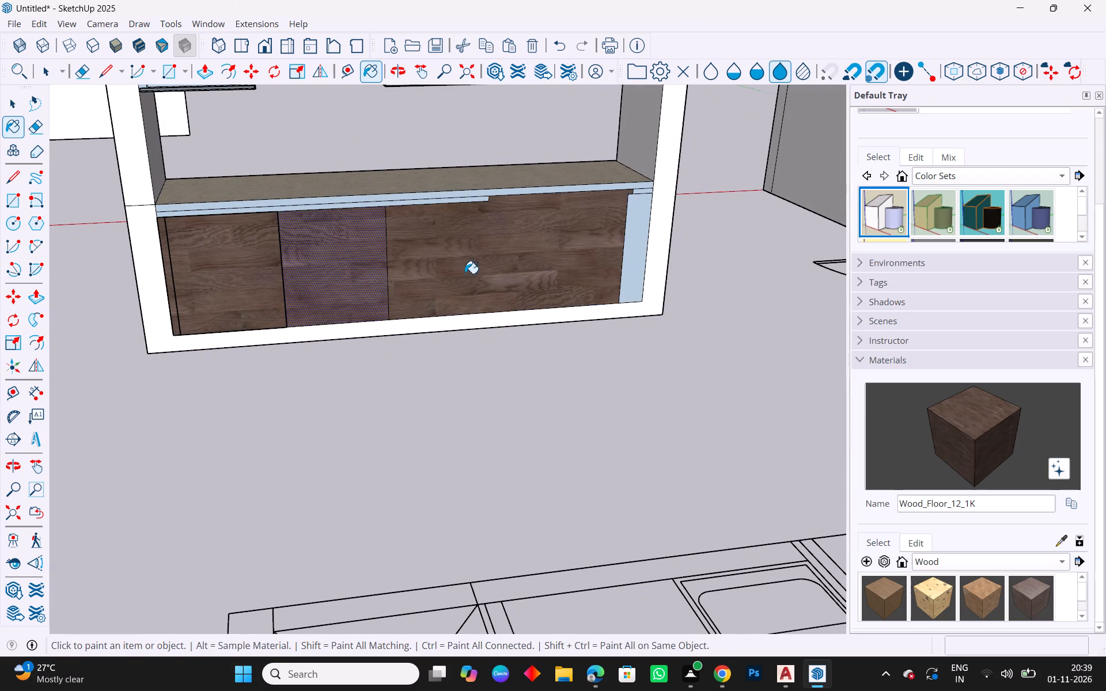
key(Escape)
click(637, 248)
Paint the narrow strips beneath the countertop on the base cabinets' rear with Wood_Floor_12_1K.
scroll(648, 199, up, 10)
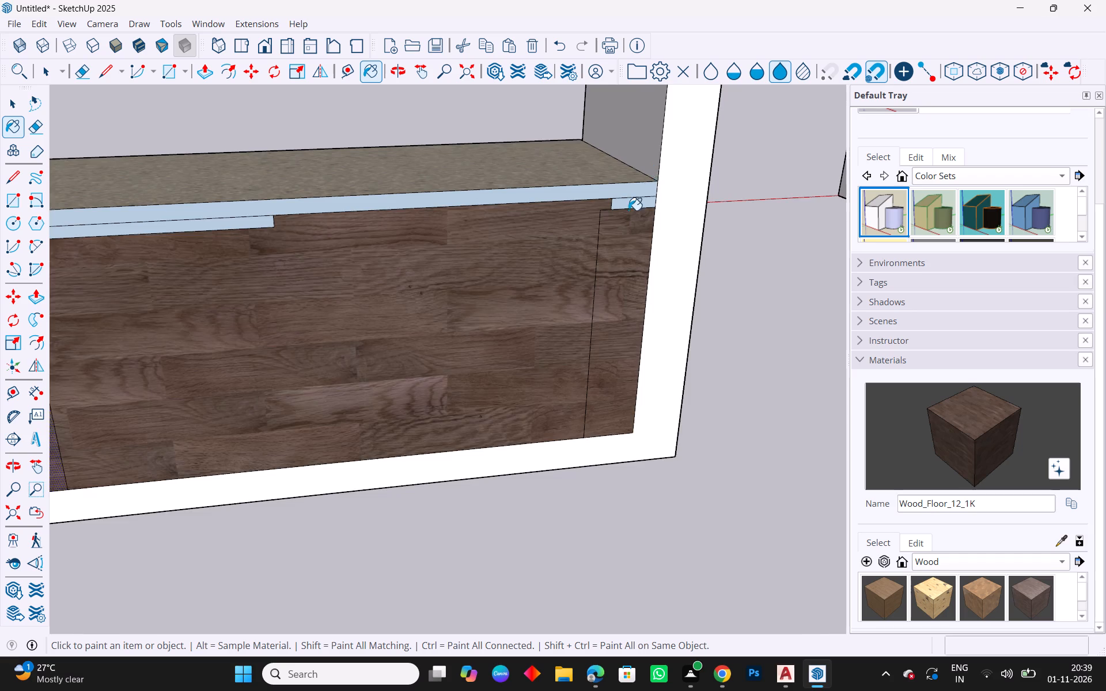
scroll(628, 210, up, 2)
click(632, 202)
click(625, 185)
scroll(596, 200, down, 8)
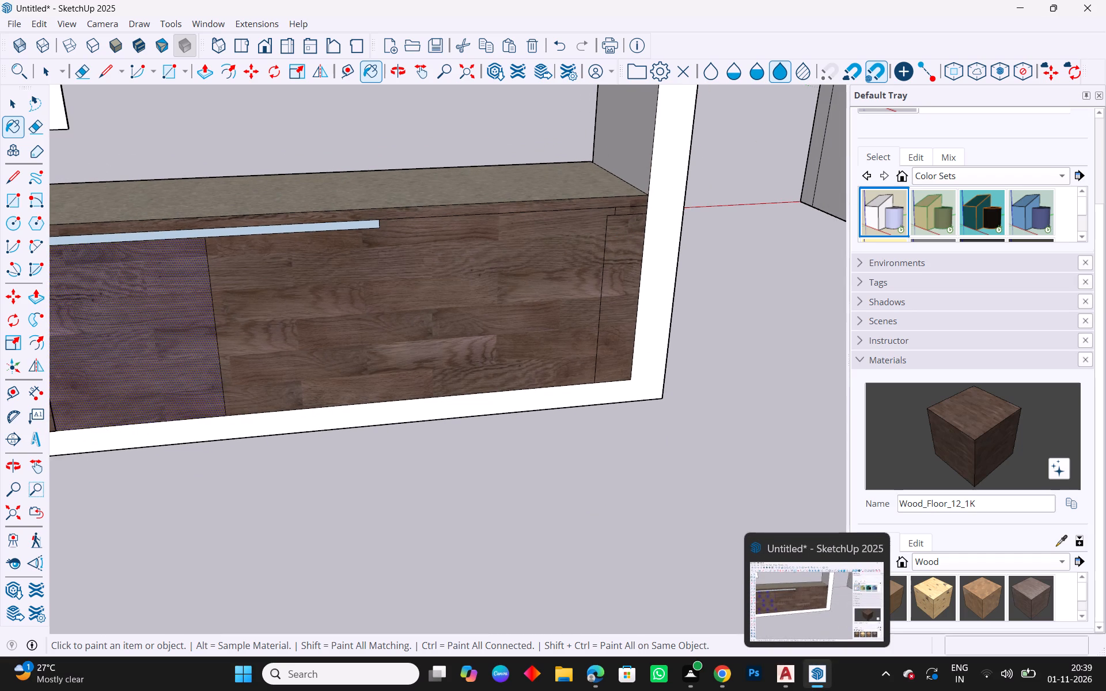
scroll(545, 416, down, 5)
scroll(254, 314, up, 9)
click(224, 305)
scroll(319, 314, down, 5)
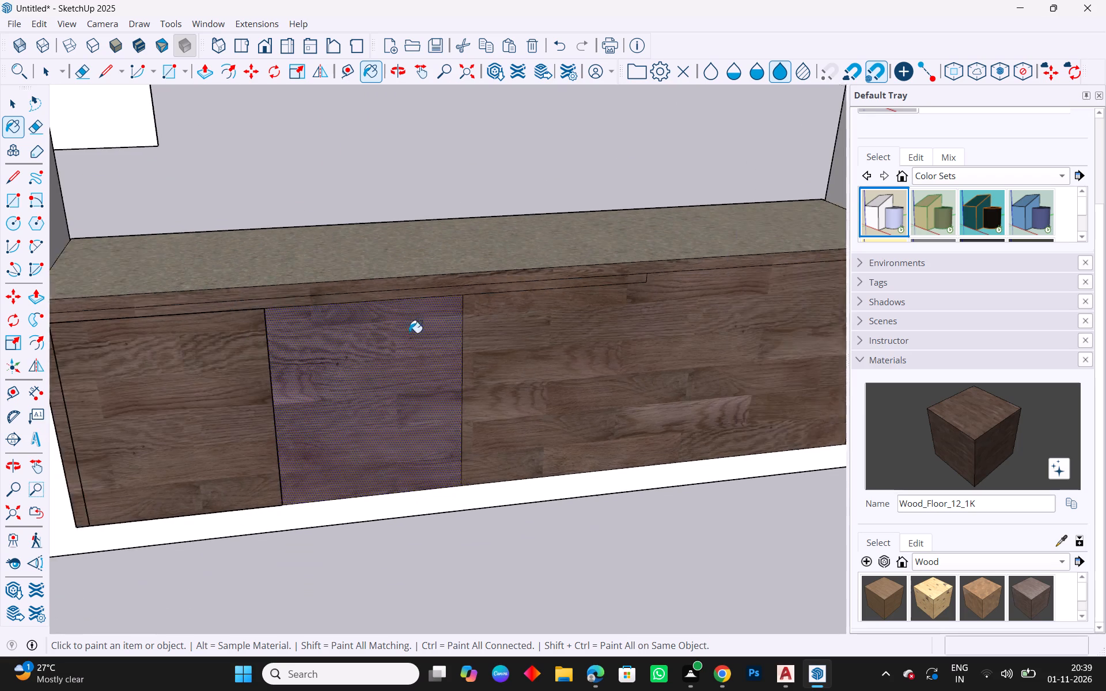
Examine the cabinet wall from the front and around to the back.
scroll(409, 333, down, 3)
middle_drag(301, 400, 598, 385)
scroll(270, 412, down, 5)
middle_drag(249, 481, 796, 496)
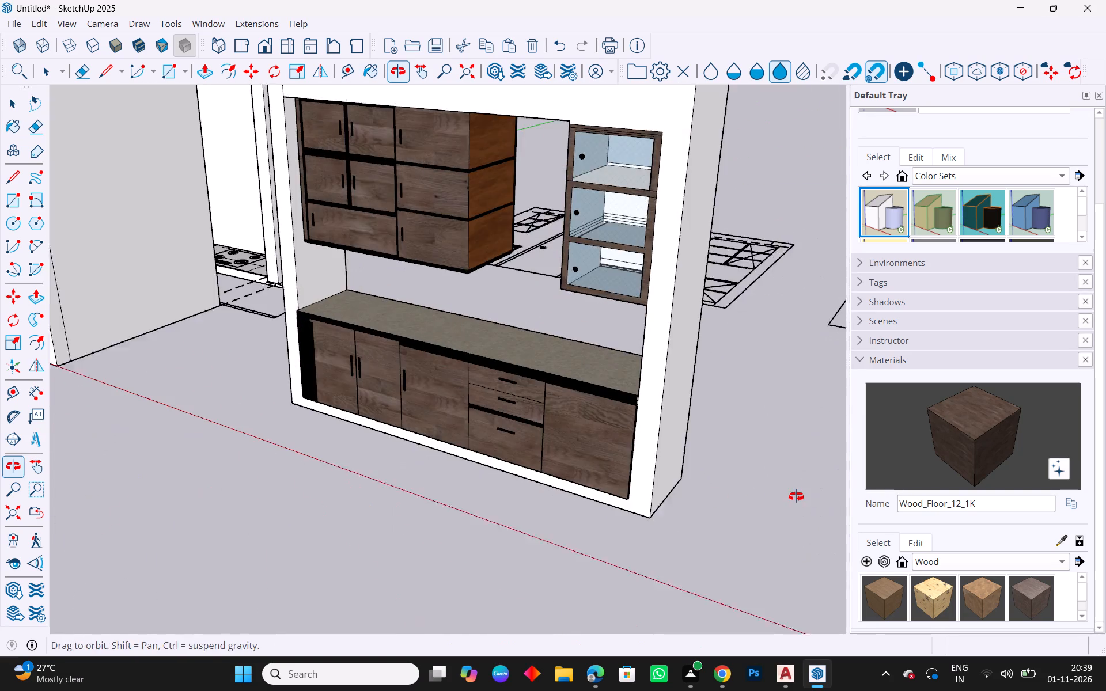
middle_drag(796, 496, 797, 496)
middle_drag(382, 465, 554, 476)
scroll(308, 132, down, 5)
middle_drag(656, 278, 588, 384)
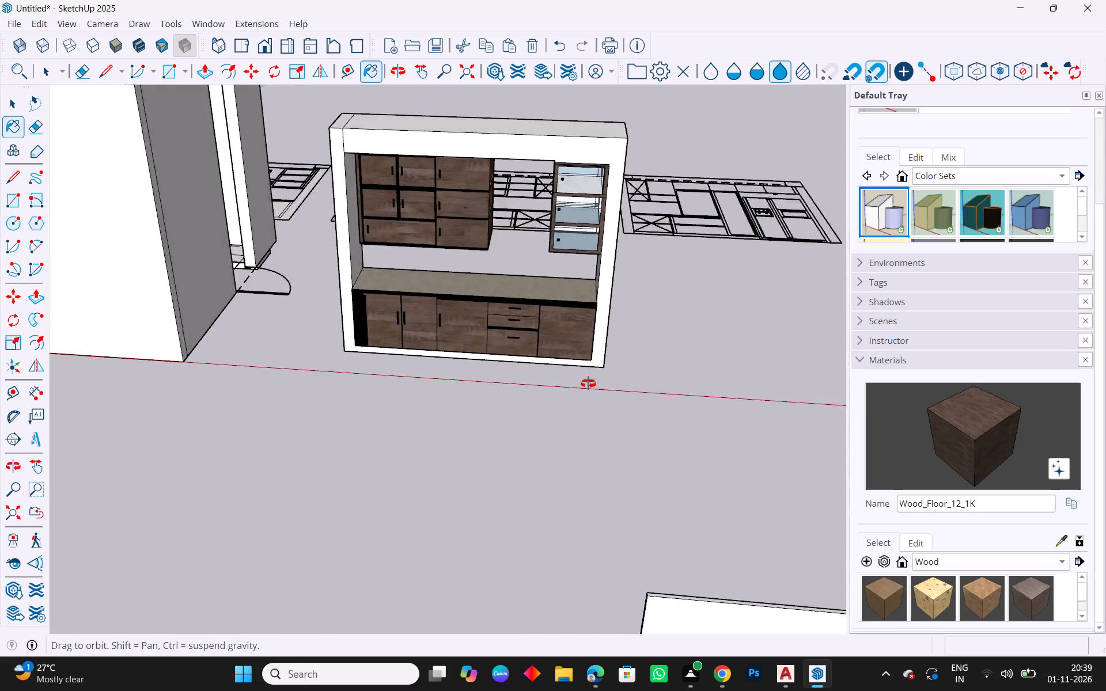
middle_drag(588, 384, 352, 506)
middle_drag(577, 400, 68, 270)
key(Escape)
Paint the white middle rear panel of the wall units with Wood_Floor_12_1K.
scroll(524, 309, up, 4)
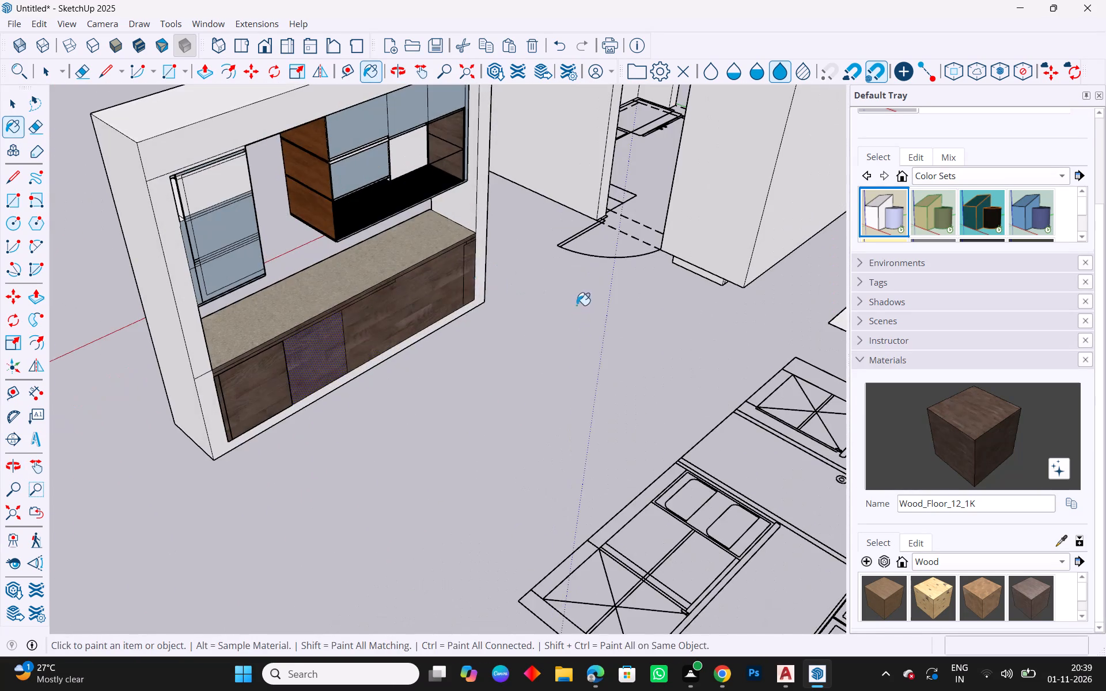
middle_drag(577, 305, 354, 165)
click(472, 175)
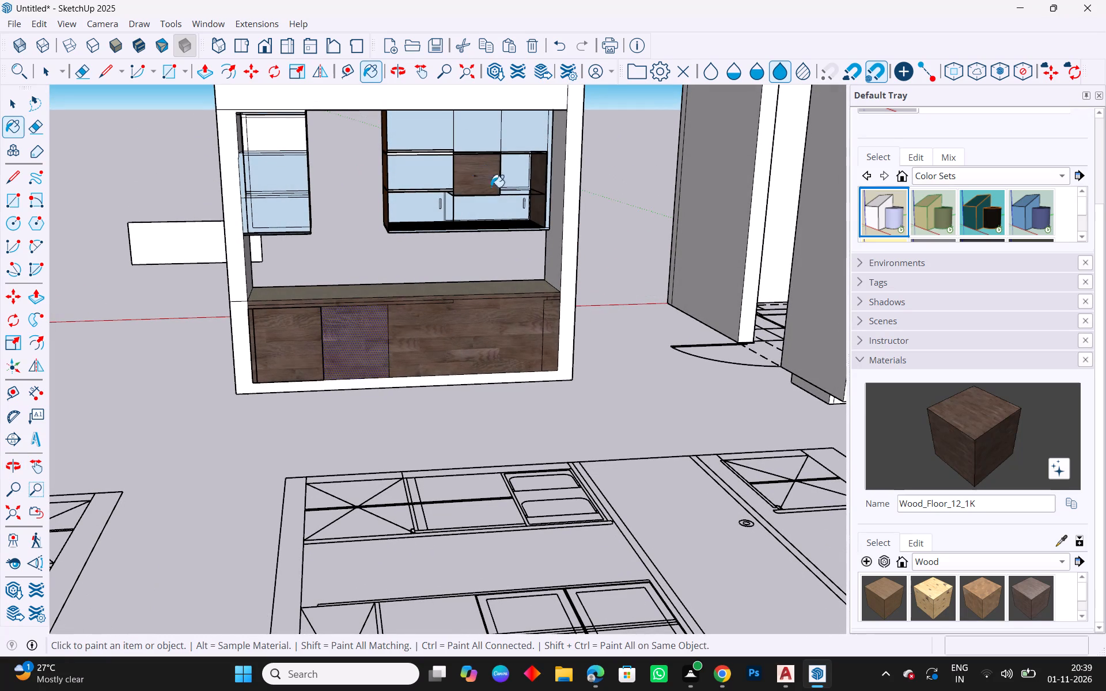
key(Escape)
key(space)
key(Escape)
Select the group of wall units at the rear and move it sideways against the frame's inner side wall.
middle_drag(527, 240, 429, 230)
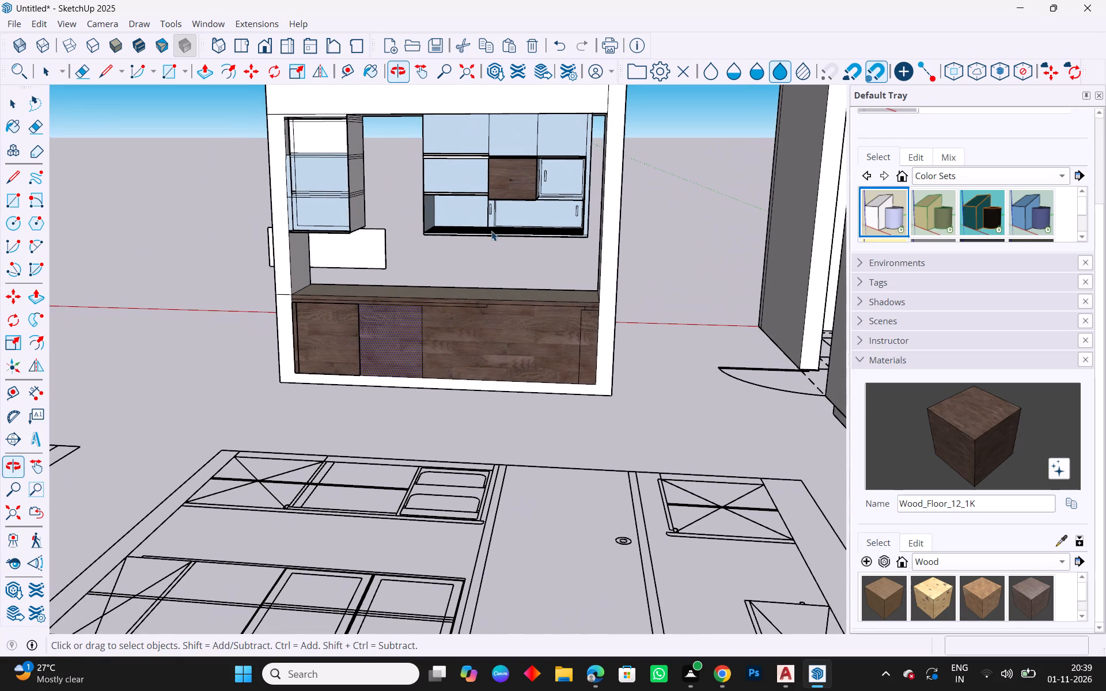
drag(597, 128, 421, 250)
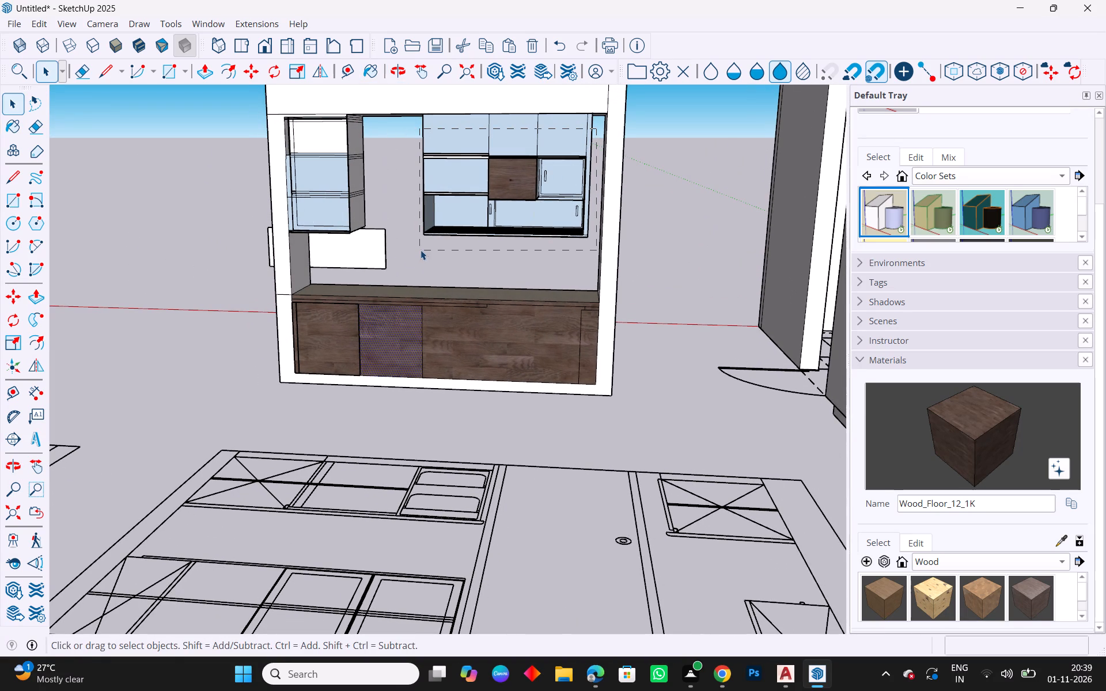
drag(421, 250, 419, 245)
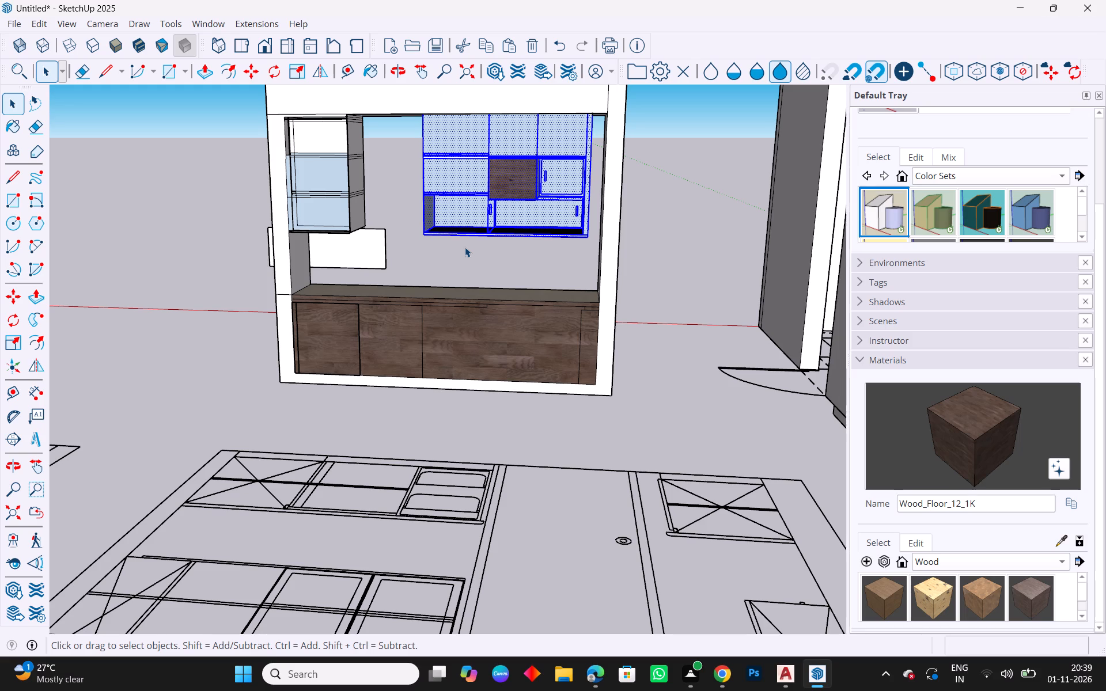
text(m)
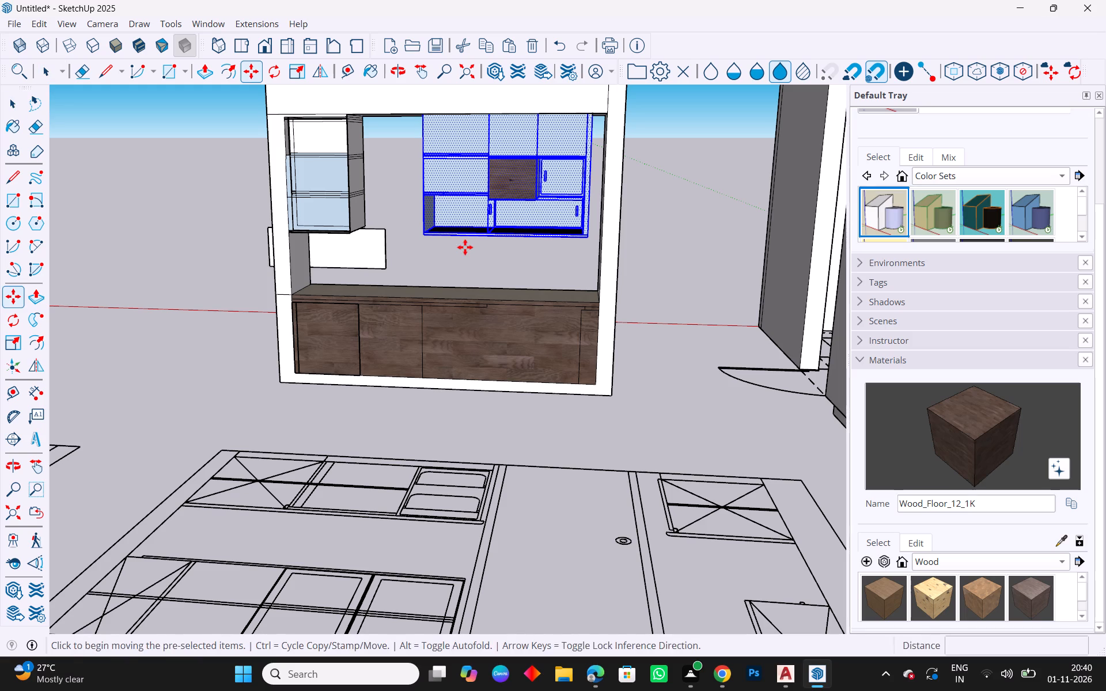
key(space)
key(m)
scroll(634, 206, up, 6)
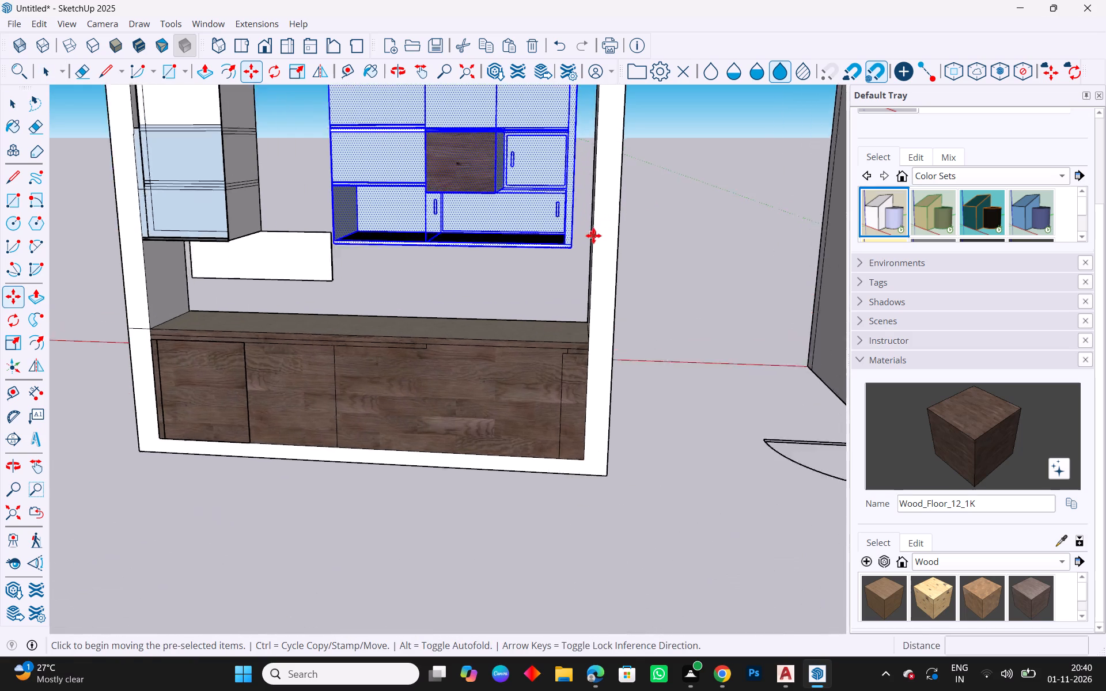
scroll(593, 236, up, 1)
middle_drag(541, 259, 593, 275)
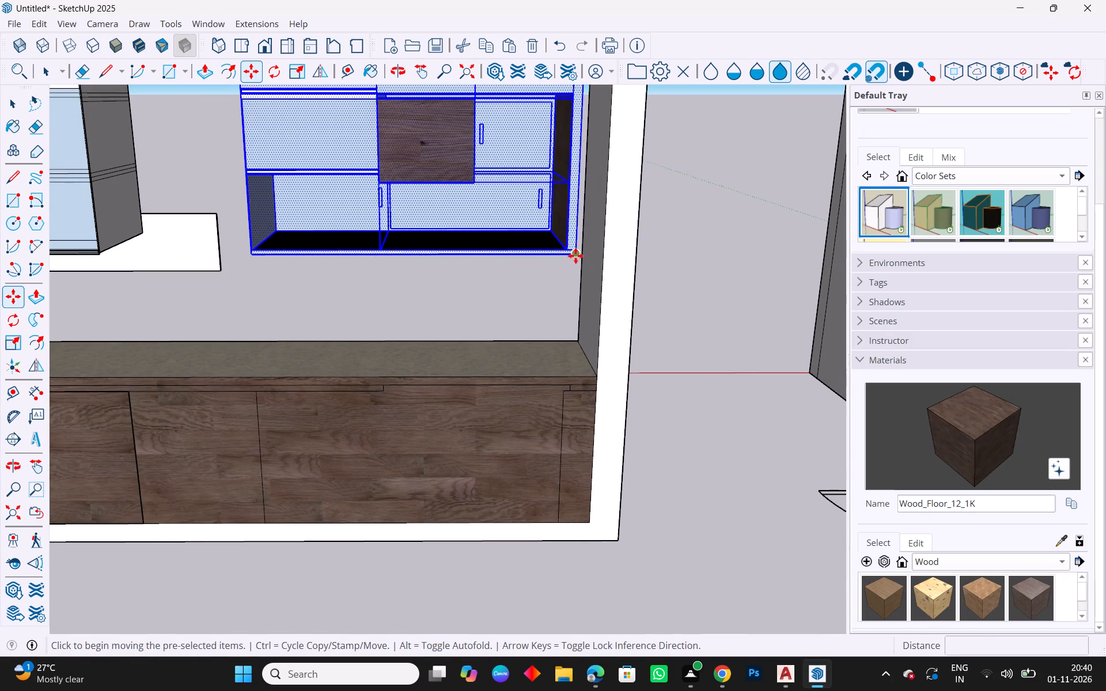
click(575, 256)
click(605, 250)
scroll(484, 274, down, 8)
key(Escape)
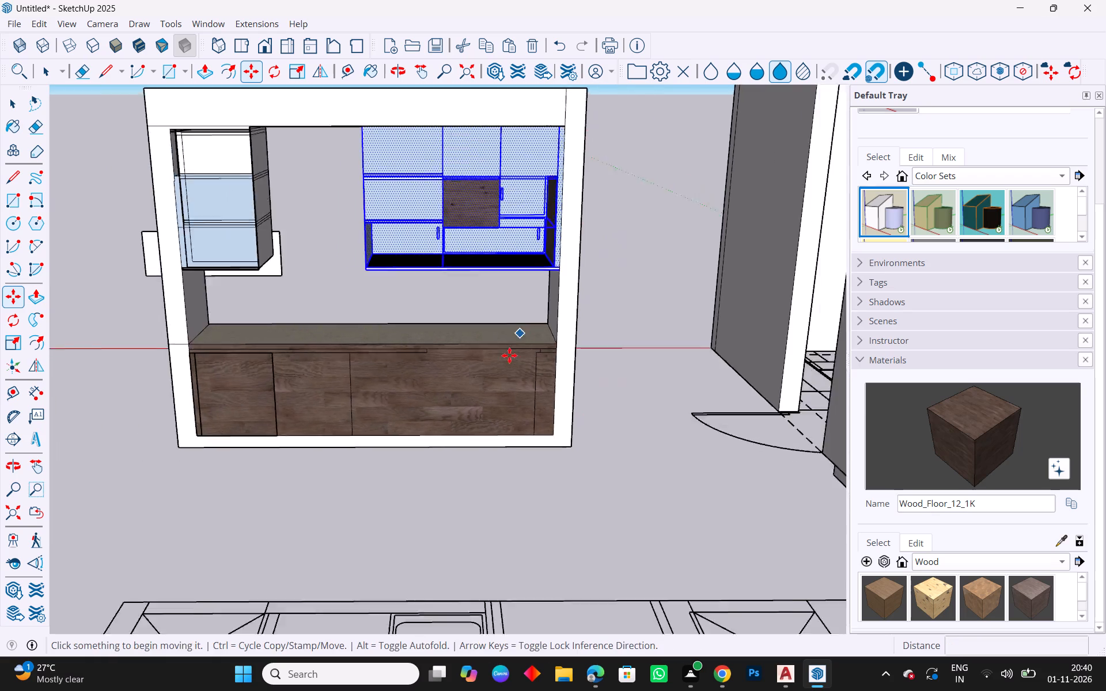
middle_drag(422, 353, 847, 416)
middle_drag(116, 325, 798, 345)
key(Escape)
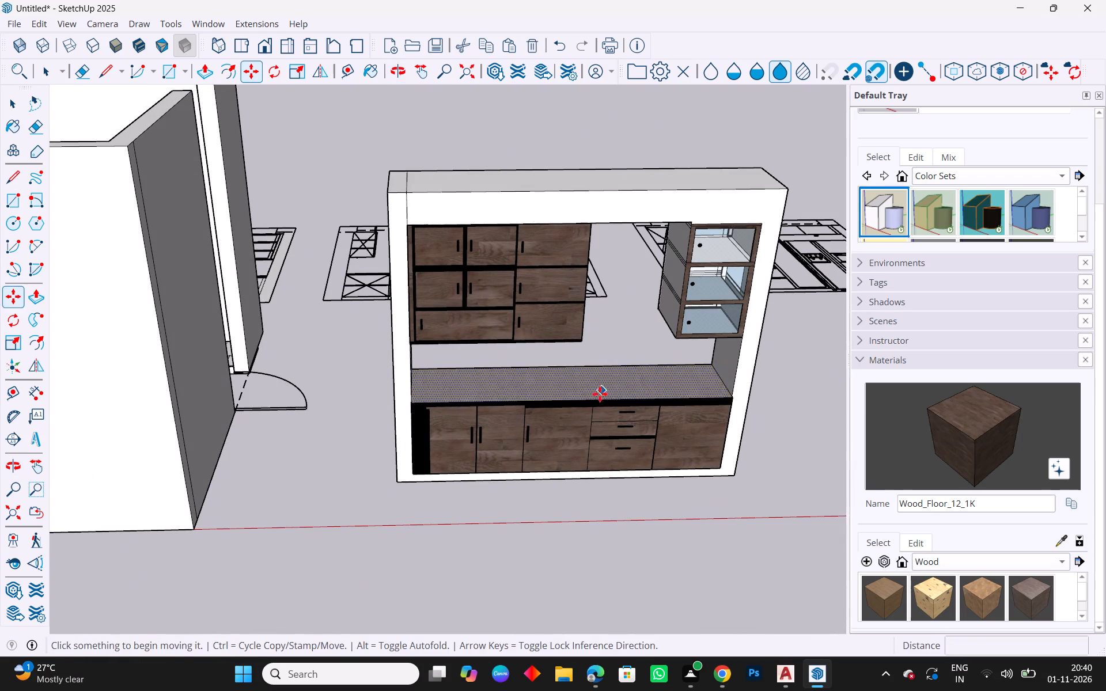
key(space)
Paint the three exposed side panels of the wall units with Wood_Floor_12_1K.
middle_drag(655, 390, 0, 385)
middle_drag(301, 306, 195, 307)
scroll(198, 156, up, 4)
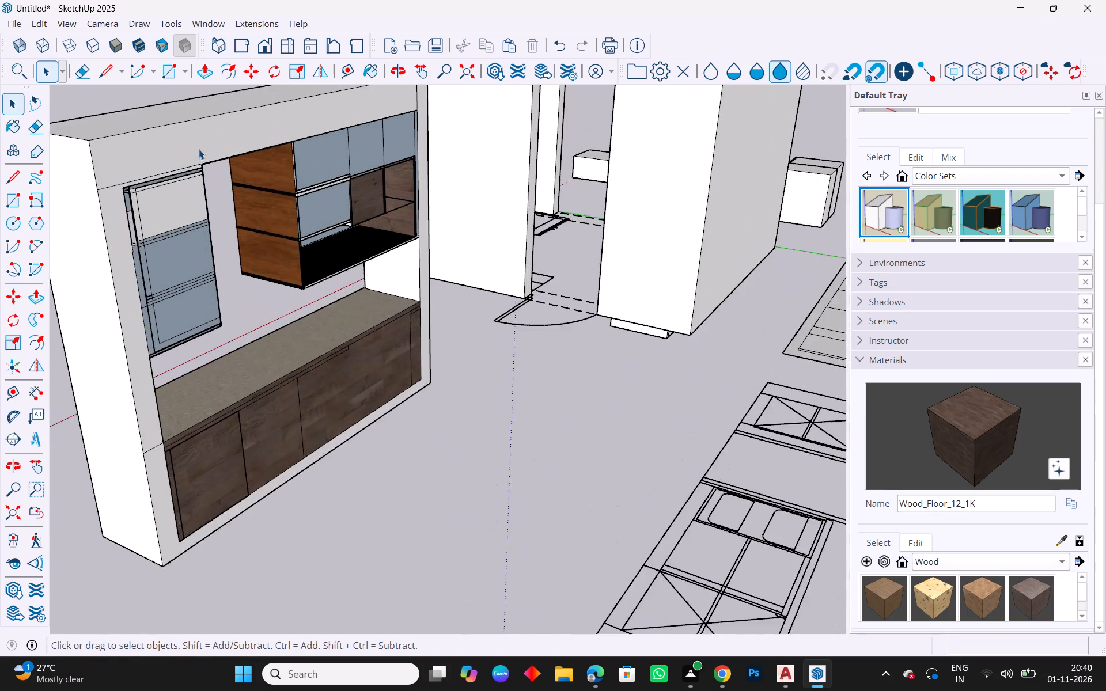
scroll(199, 149, up, 5)
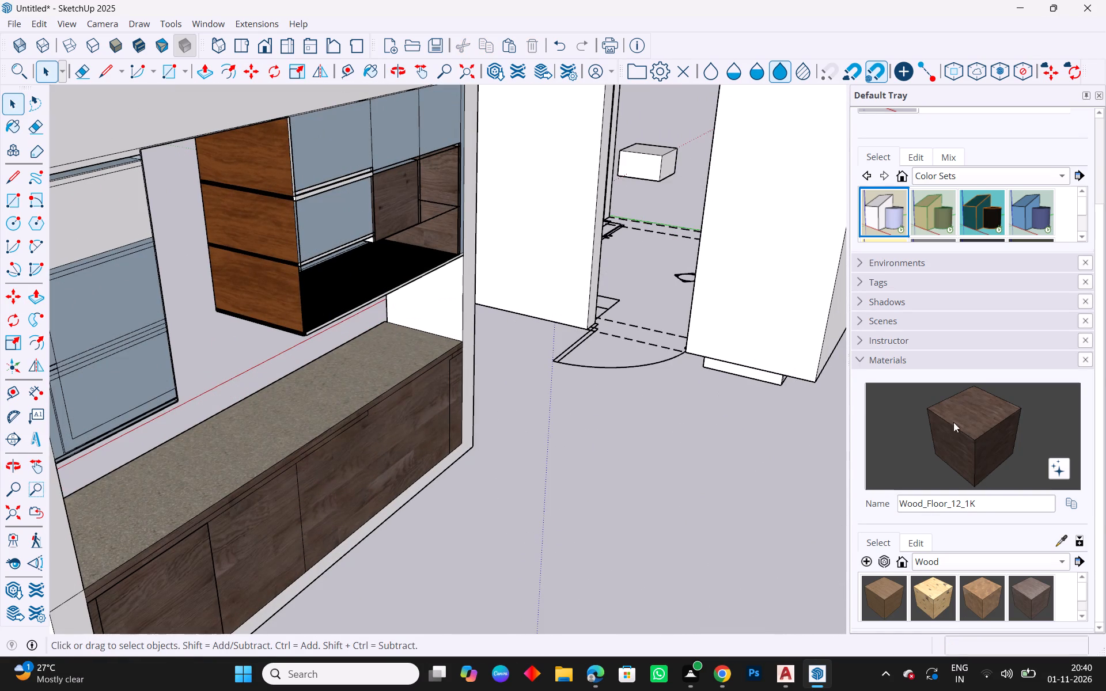
click(980, 423)
click(264, 161)
click(262, 218)
click(274, 310)
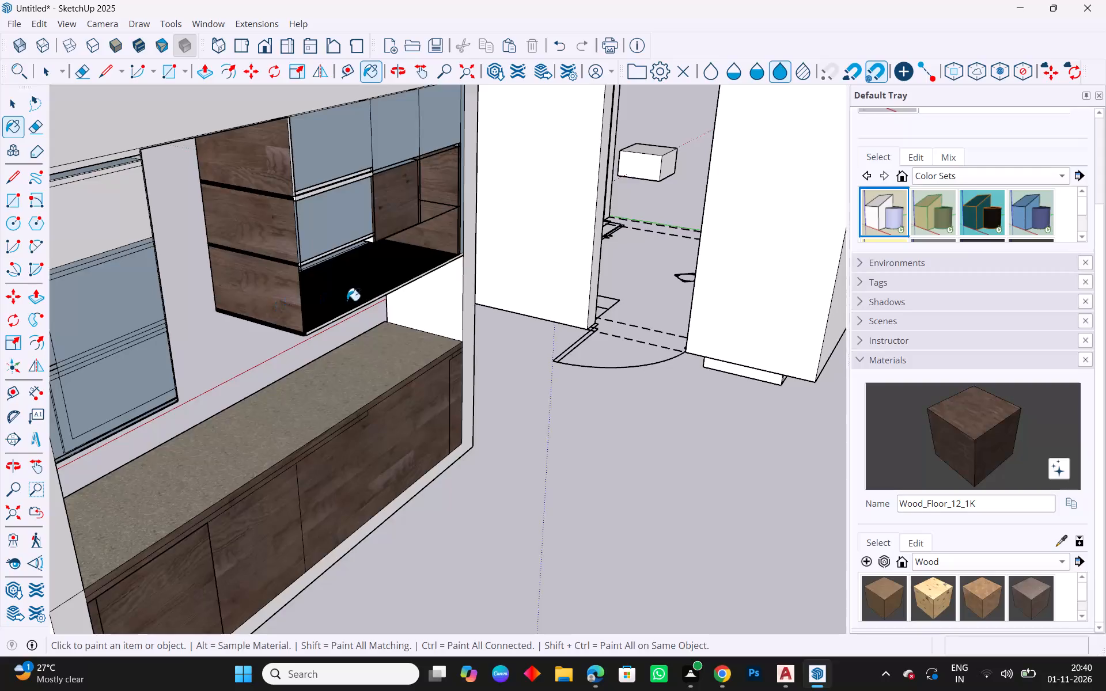
Paint the three upper-row rear panels of the wall units and the outer middle-row panel with Wood_Floor_12_1K.
middle_drag(371, 293, 228, 279)
click(274, 135)
click(381, 132)
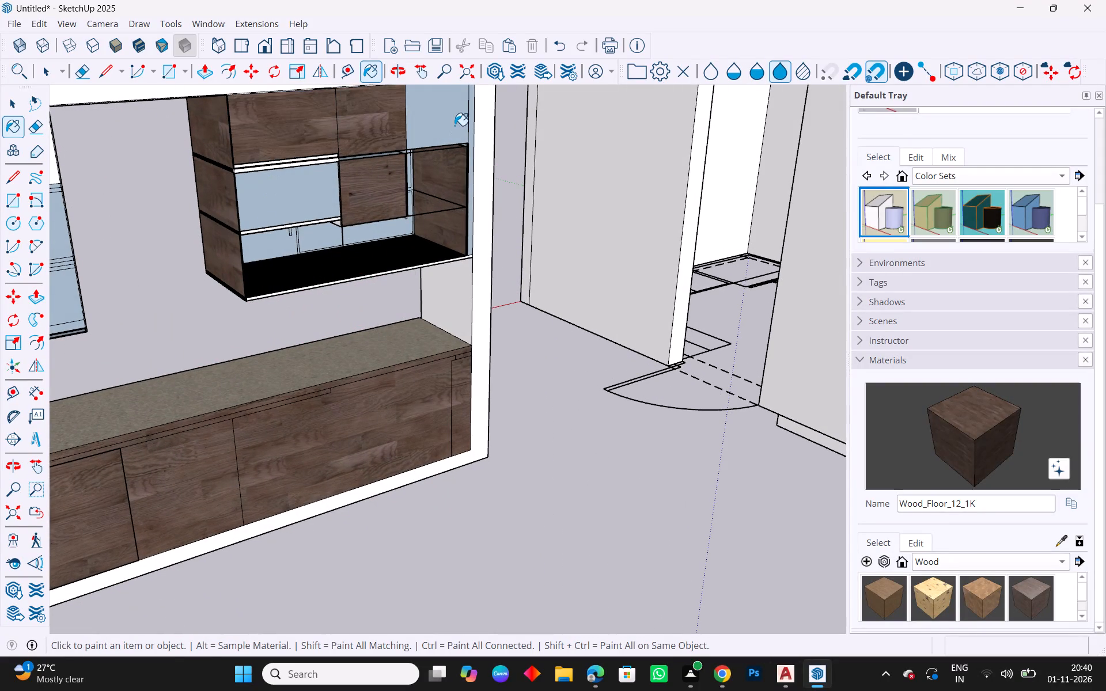
click(454, 126)
click(293, 199)
Paint the white horizontal strips above and below the wall units' outer middle-row rear panel with Wood_Floor_12_1K.
middle_drag(363, 230, 244, 239)
scroll(240, 168, up, 4)
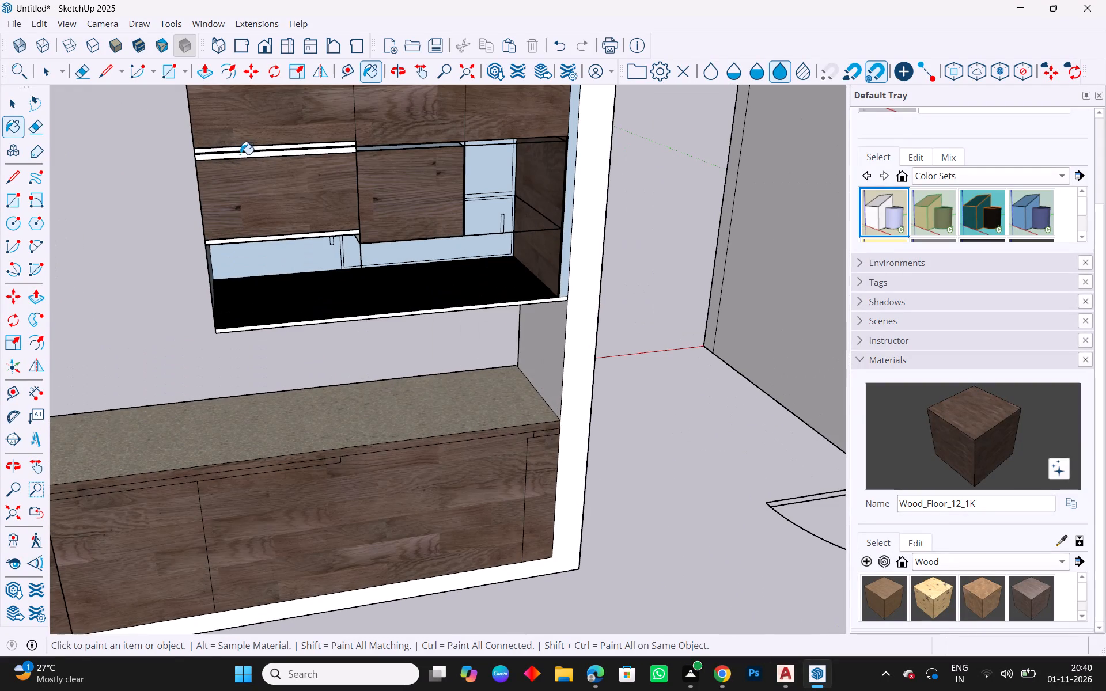
click(241, 157)
scroll(250, 152, up, 4)
click(267, 147)
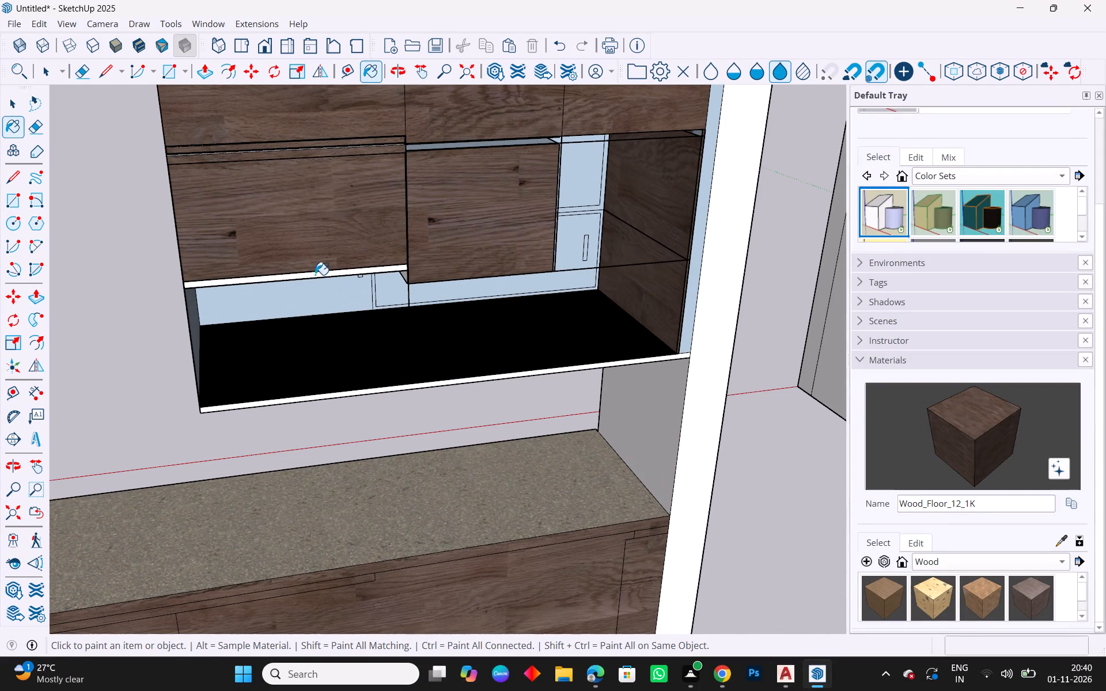
scroll(315, 281, up, 3)
click(326, 272)
key(Escape)
Delete the stray edge crossing the open rear of the wall units beside the middle box.
scroll(289, 225, down, 4)
middle_drag(466, 337, 427, 290)
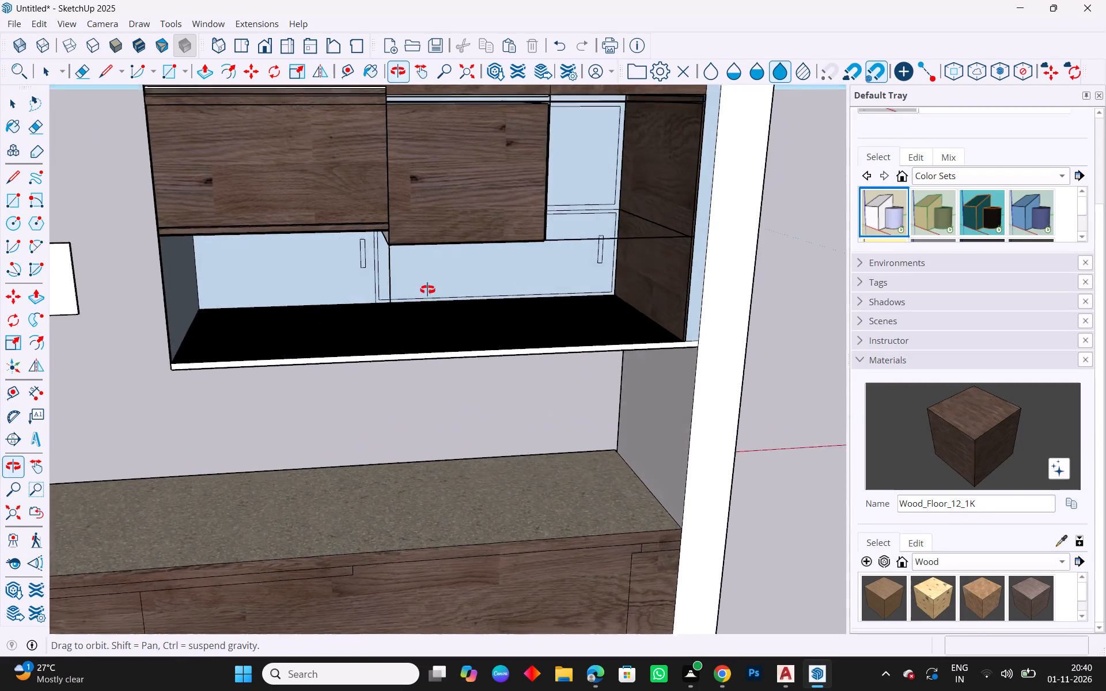
middle_drag(427, 290, 372, 316)
key(Escape)
key(space)
scroll(437, 161, up, 3)
key(Escape)
middle_drag(445, 252, 453, 194)
click(609, 253)
key(Delete)
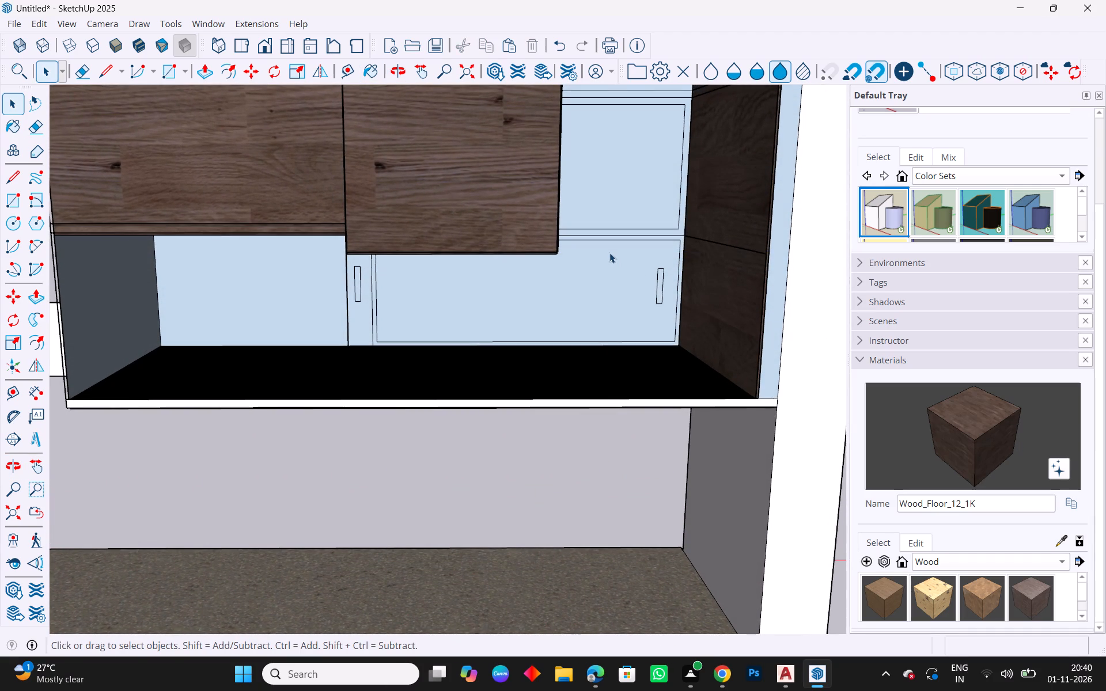
Paint the narrow vertical rear strip beside the frame and the middle box's side face with Wood_Floor_12_1K.
scroll(564, 352, down, 8)
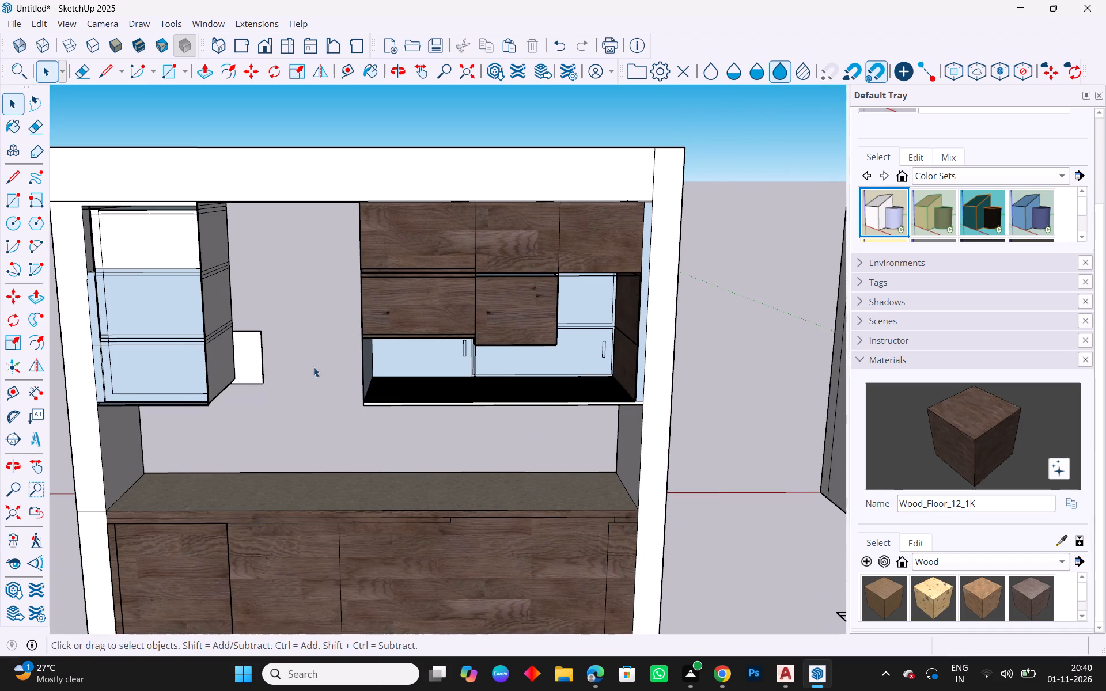
click(956, 437)
scroll(630, 220, up, 3)
click(652, 238)
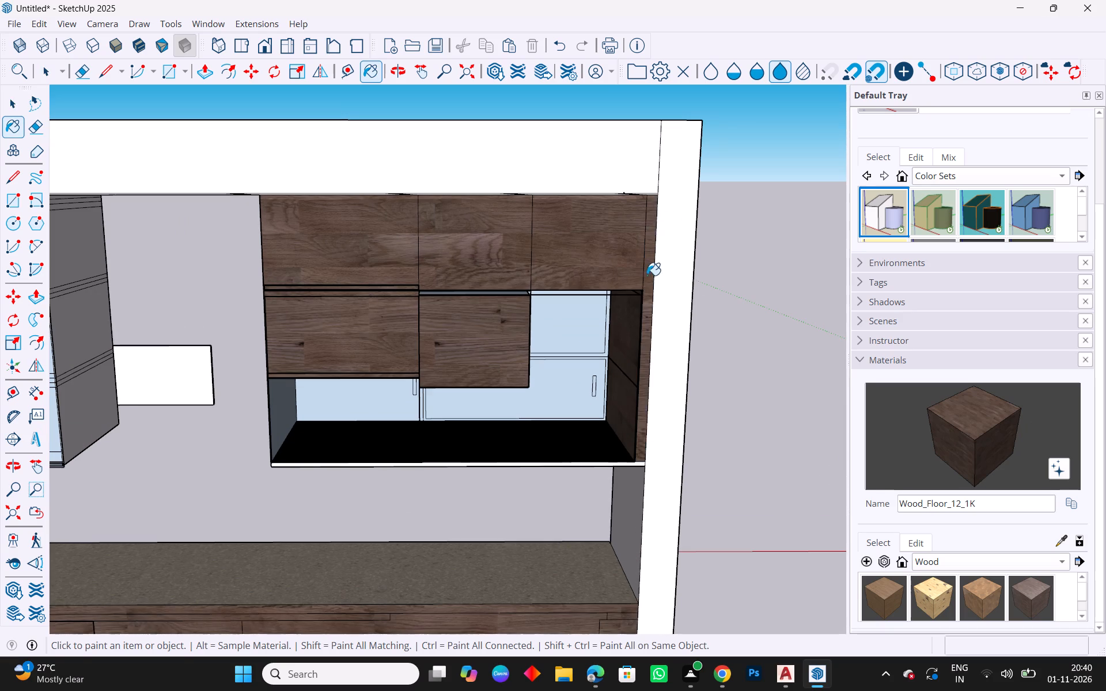
middle_drag(647, 275, 644, 229)
middle_drag(560, 330, 480, 365)
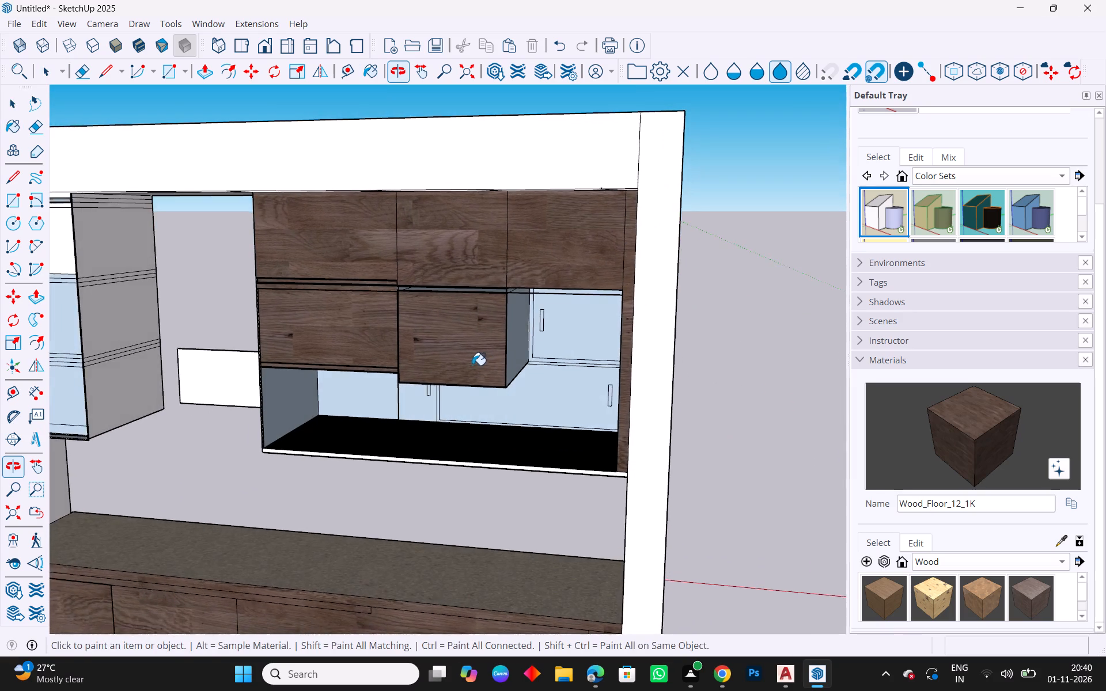
scroll(451, 343, up, 5)
middle_drag(595, 335, 527, 332)
click(528, 322)
middle_drag(537, 330, 622, 332)
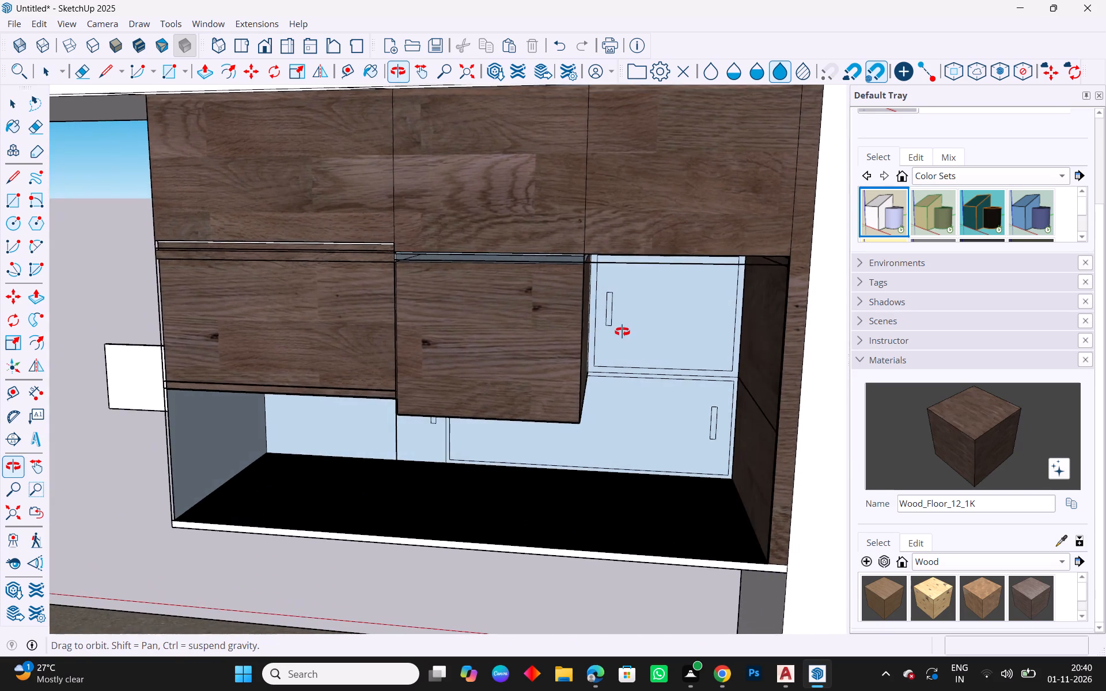
middle_drag(622, 332, 631, 322)
scroll(506, 264, up, 2)
key(Escape)
scroll(566, 270, down, 7)
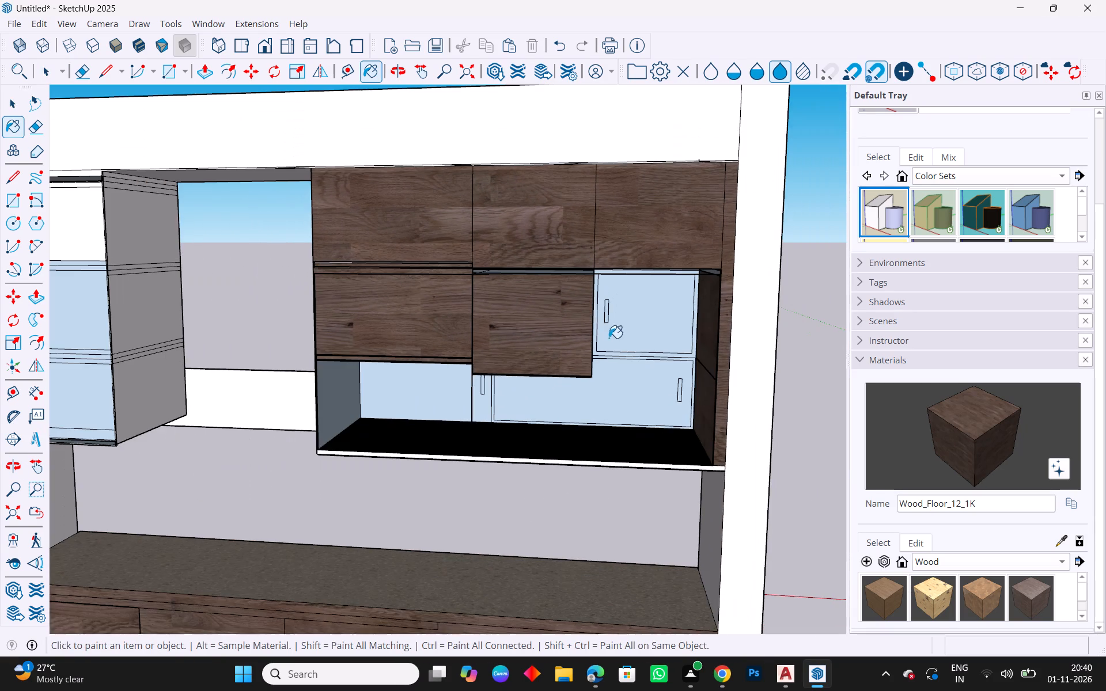
key(Escape)
key(space)
key(Escape)
Draw a rectangle of about 1.46 m by 1.025 m across the rear of the wall units to close it.
click(17, 204)
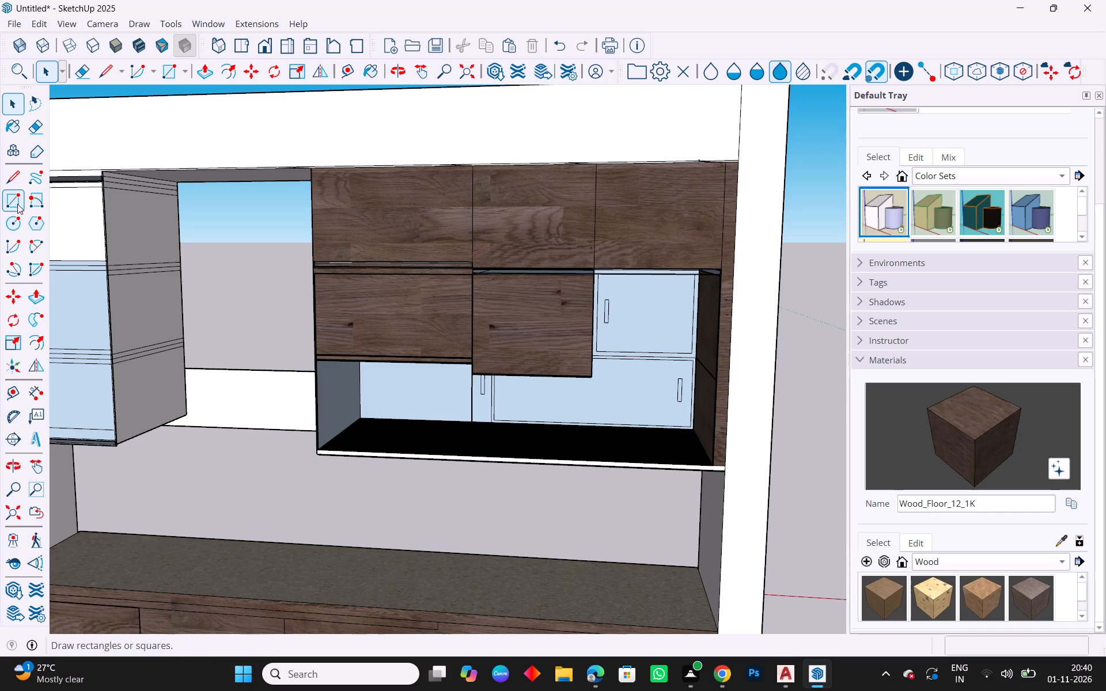
drag(310, 171, 316, 174)
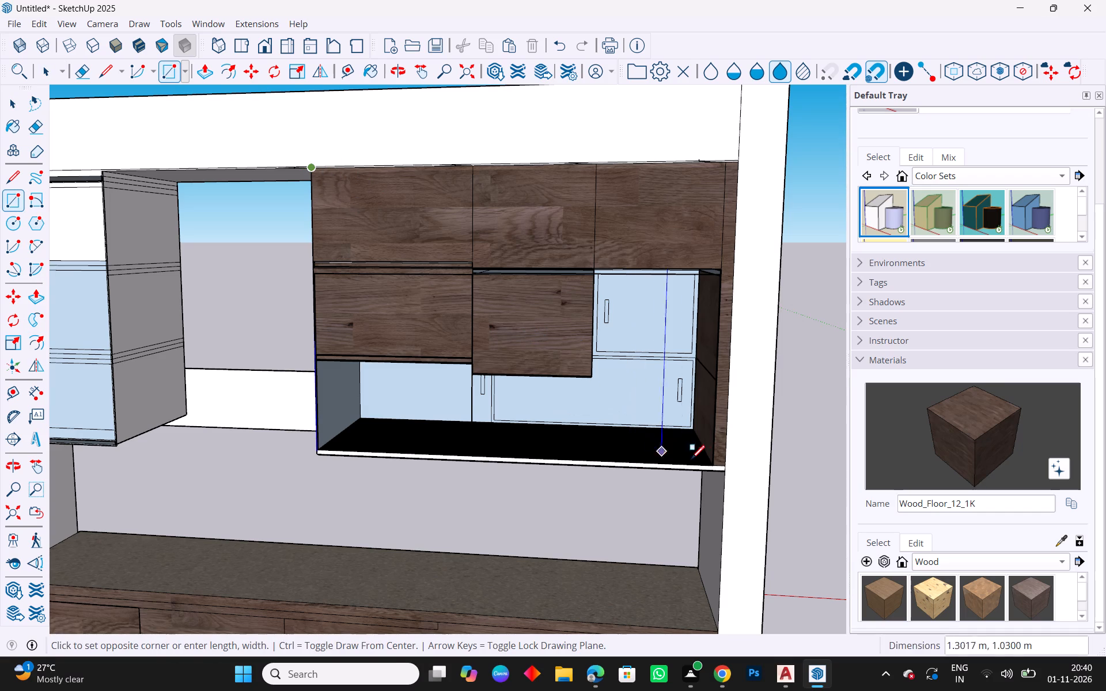
click(729, 468)
key(Escape)
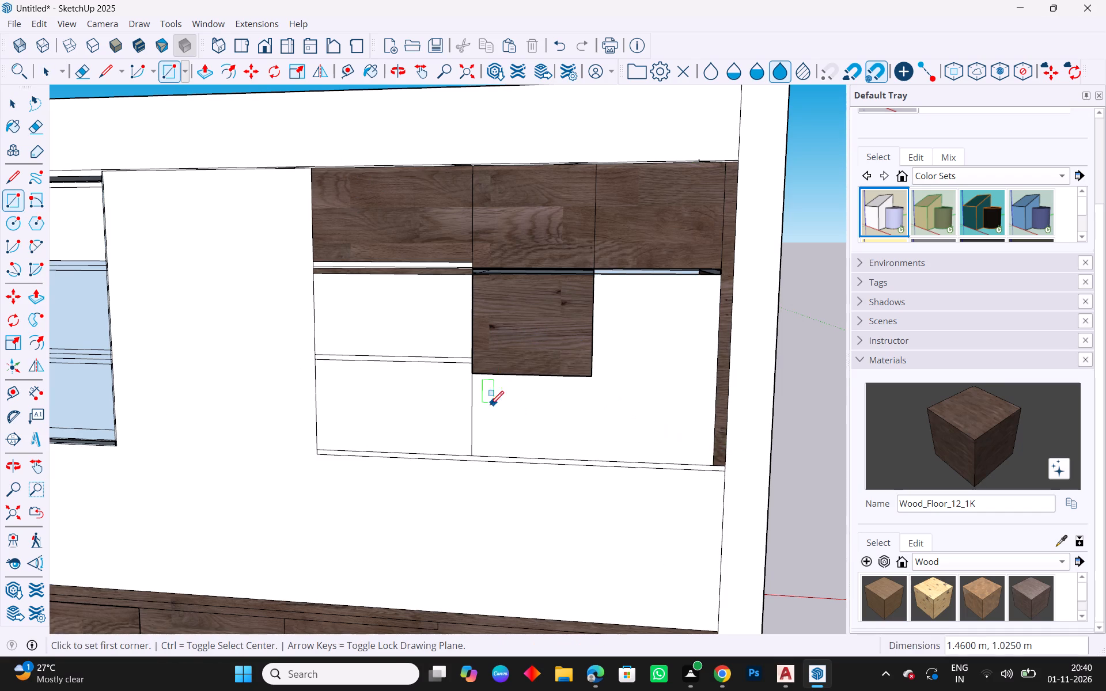
middle_drag(490, 406, 667, 441)
key(Escape)
key(space)
click(284, 359)
key(Escape)
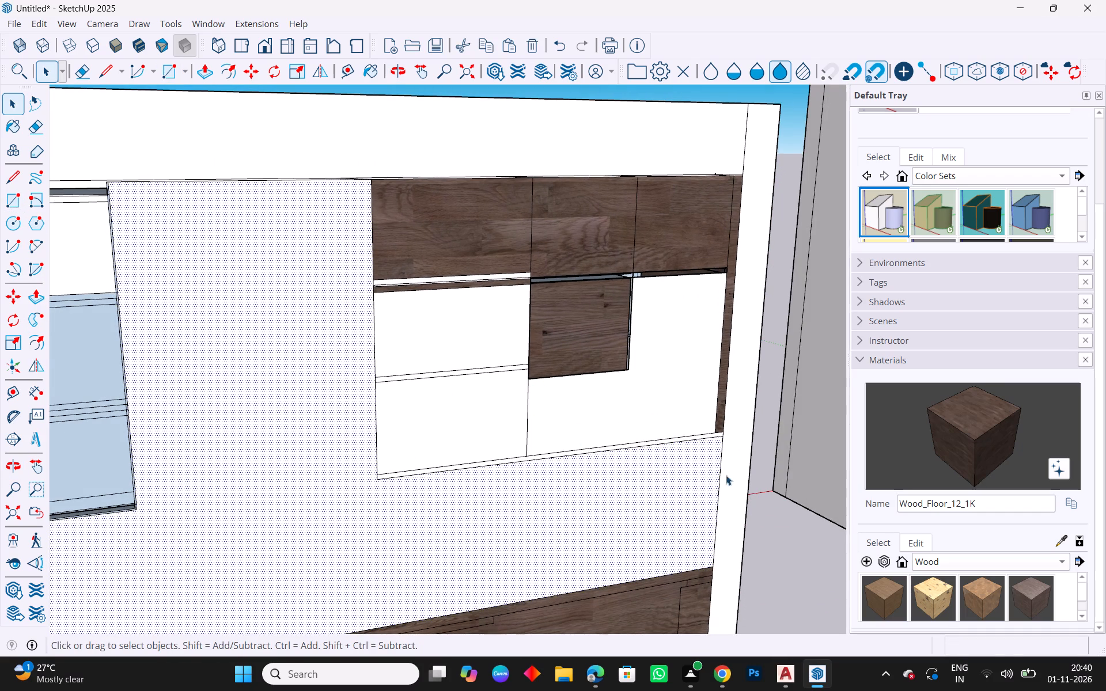
Paint the newly closed white rear panels of the wall units with Wood_Floor_12_1K.
middle_drag(664, 449, 624, 420)
click(997, 434)
click(648, 362)
middle_drag(675, 377, 654, 362)
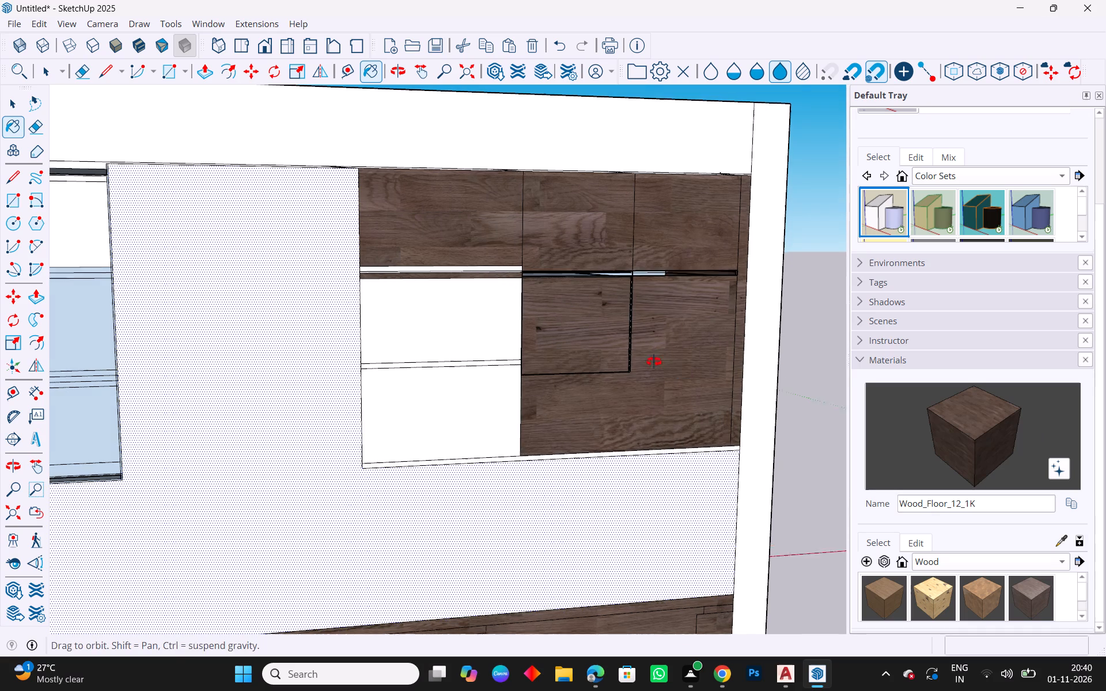
middle_drag(654, 362, 631, 365)
click(456, 310)
click(453, 405)
Paint the white horizontal strips between the rows of rear panels on the wall units with Wood_Floor_12_1K.
scroll(484, 375, up, 8)
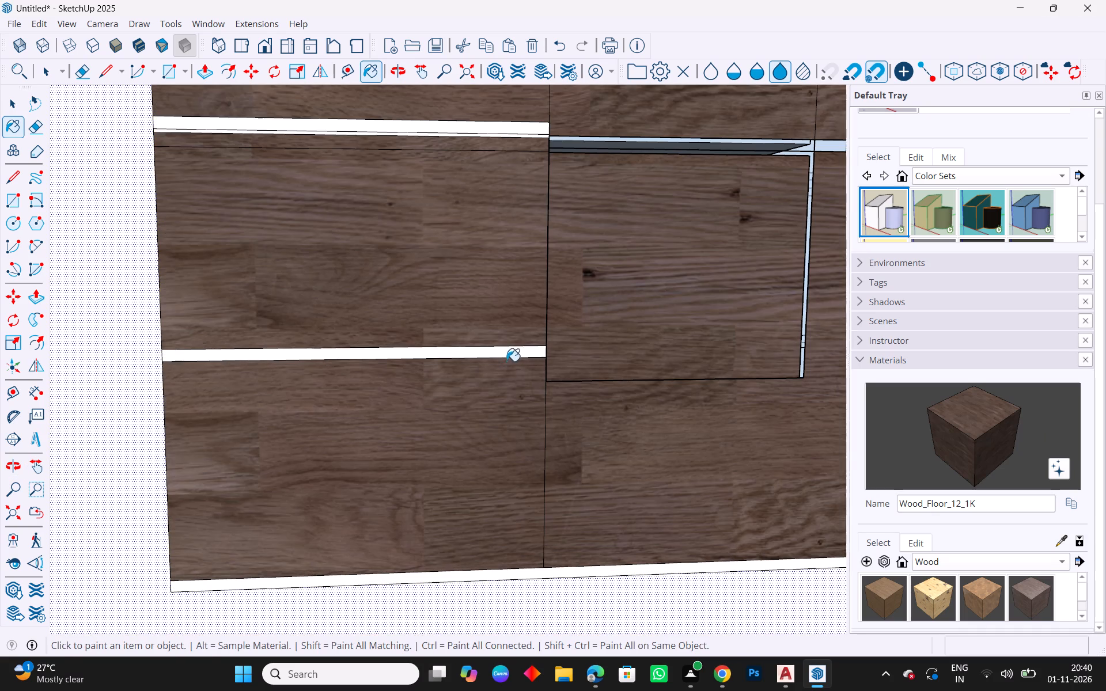
click(509, 358)
click(501, 349)
click(529, 129)
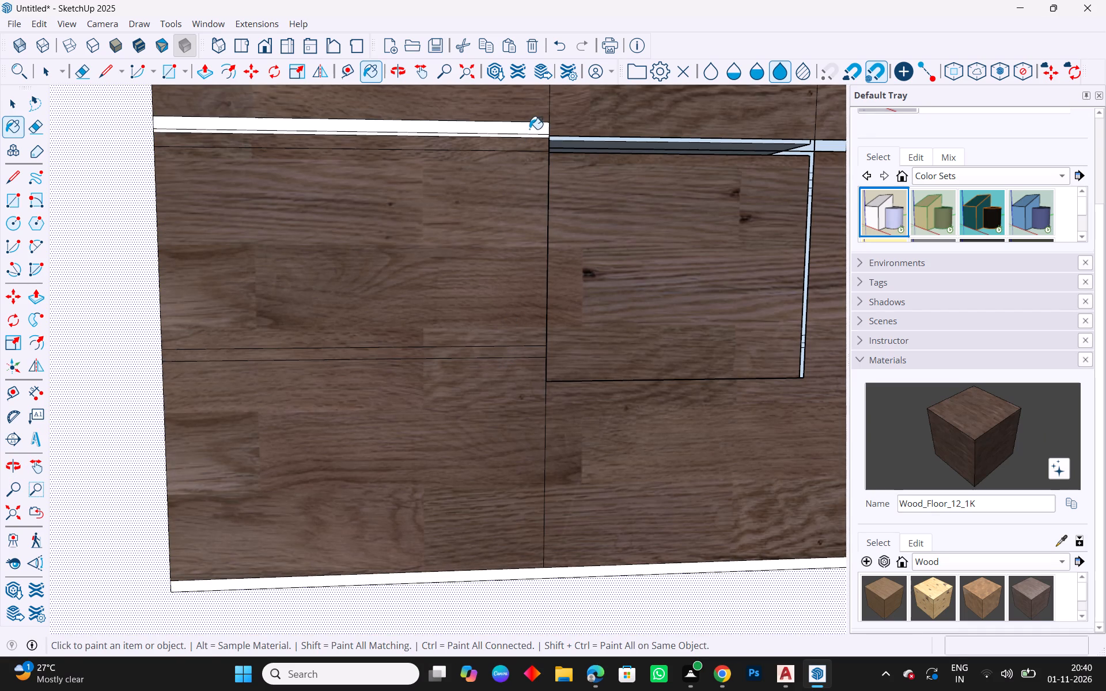
scroll(523, 136, up, 8)
click(548, 136)
scroll(461, 173, down, 7)
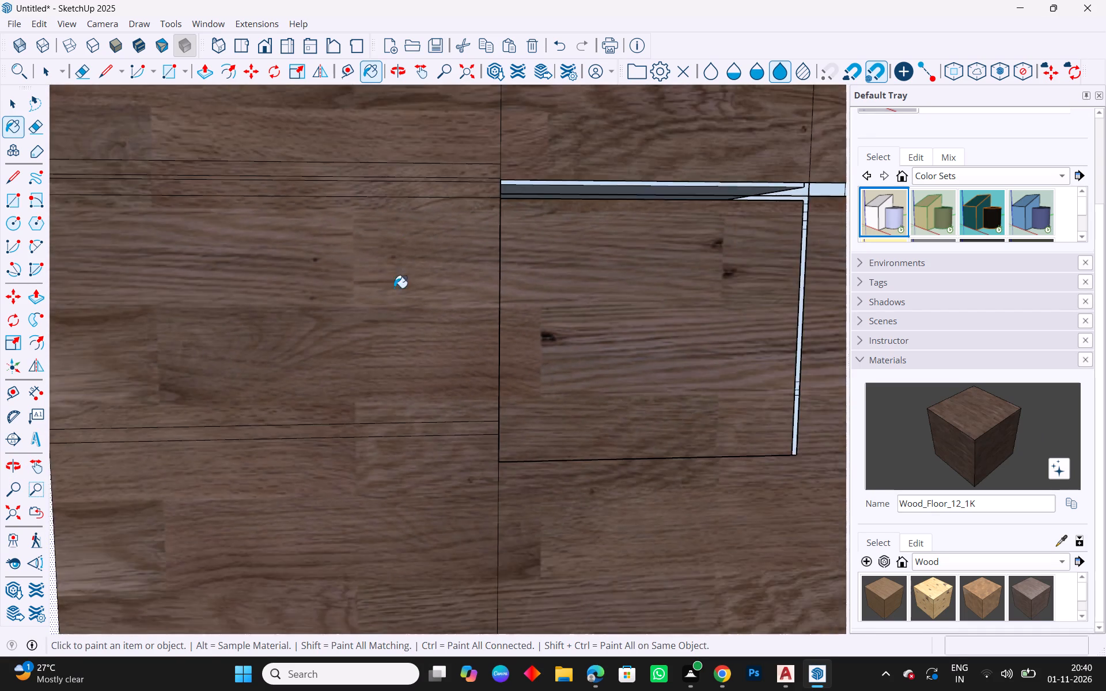
Examine the finished cabinet wall from the rear and around to the front.
scroll(394, 288, down, 1)
middle_drag(681, 310, 581, 330)
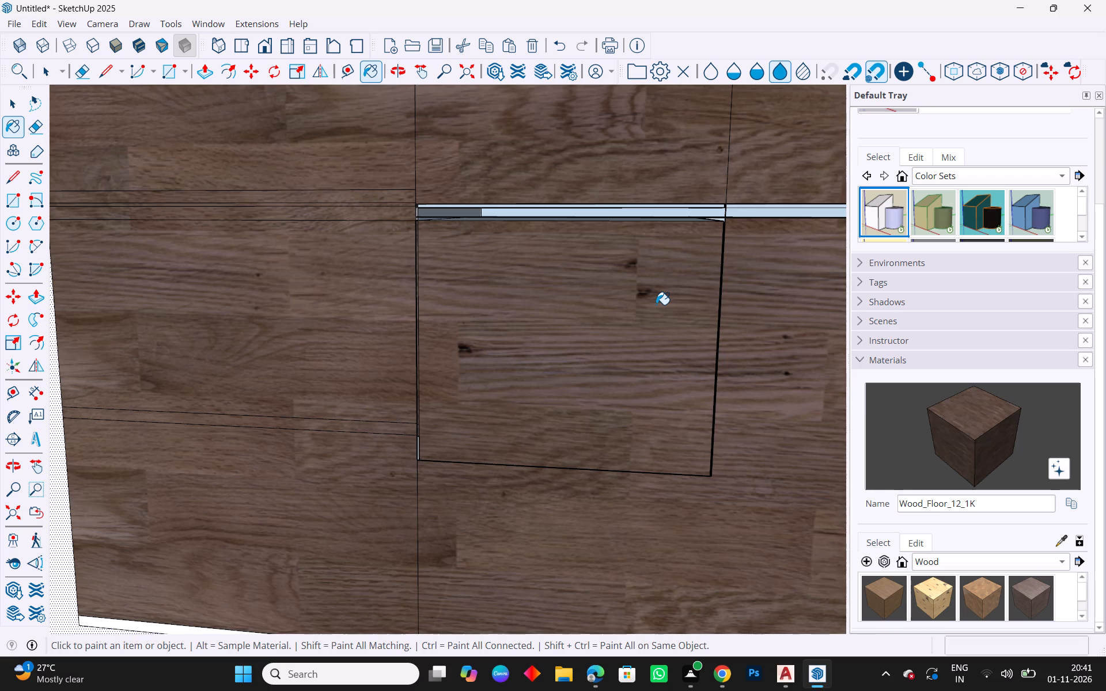
scroll(308, 283, down, 13)
middle_drag(564, 389, 149, 386)
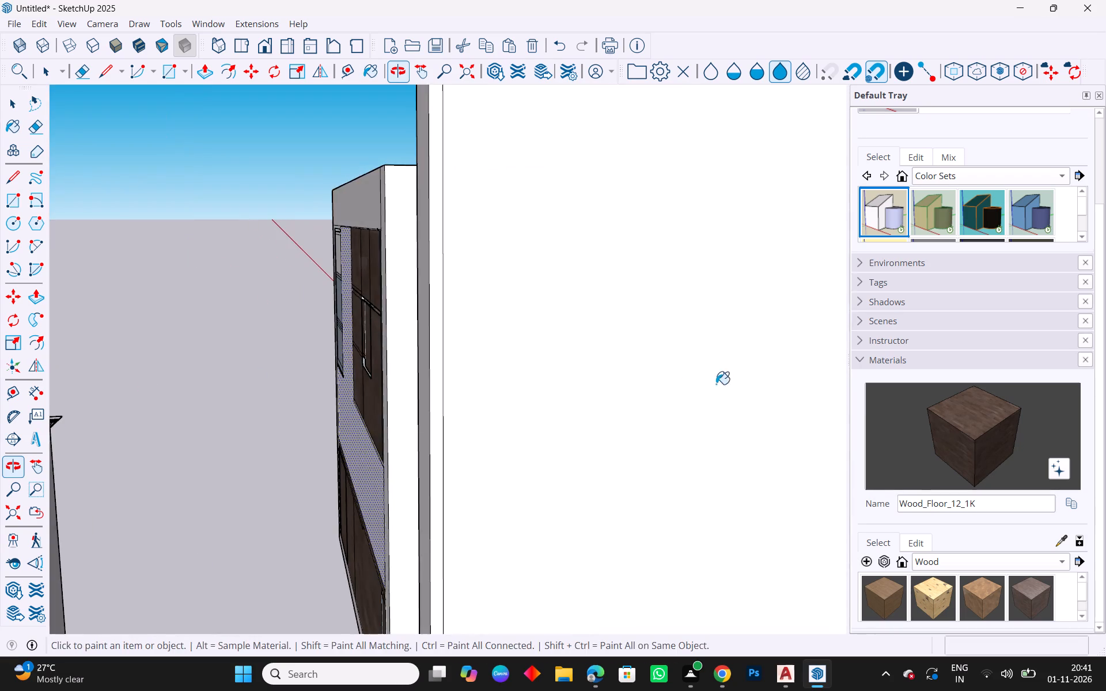
middle_drag(706, 382, 193, 380)
middle_drag(759, 387, 542, 378)
key(Escape)
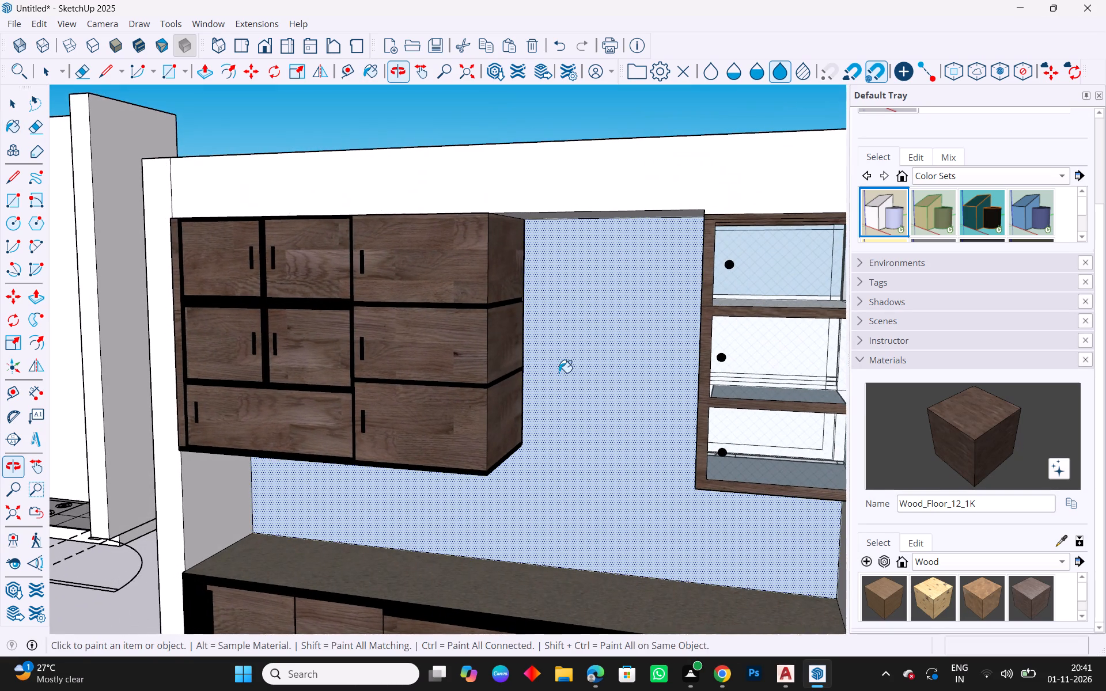
key(space)
key(Escape)
scroll(563, 367, down, 7)
click(801, 371)
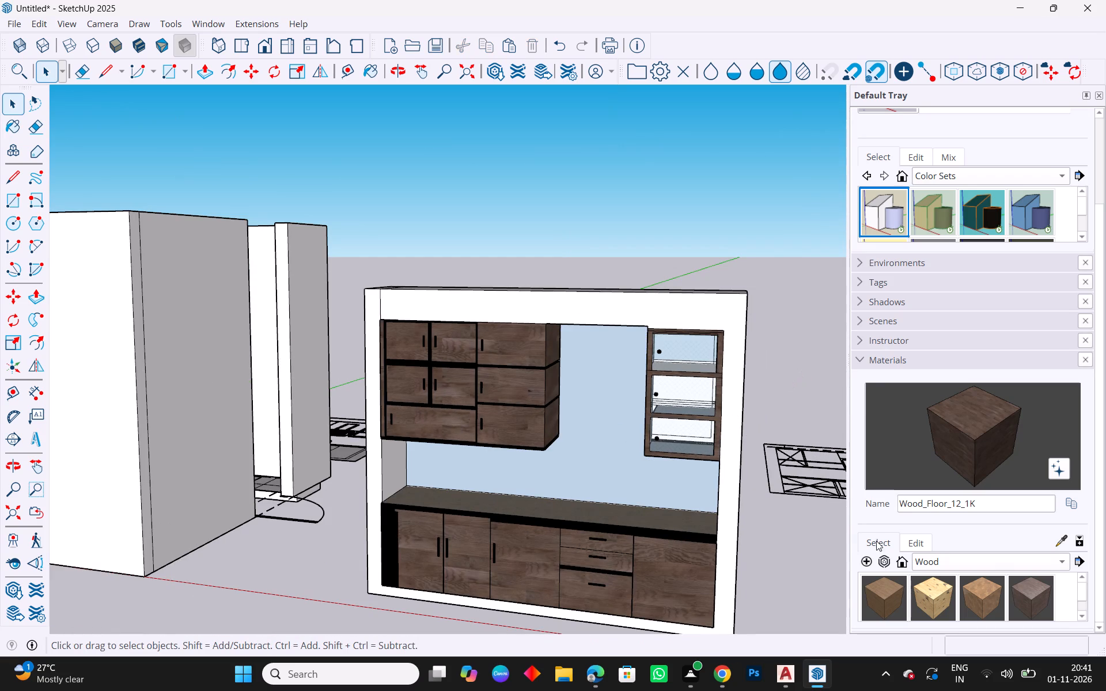
Switch the material library to Solid Colors and browse its swatches.
click(1051, 563)
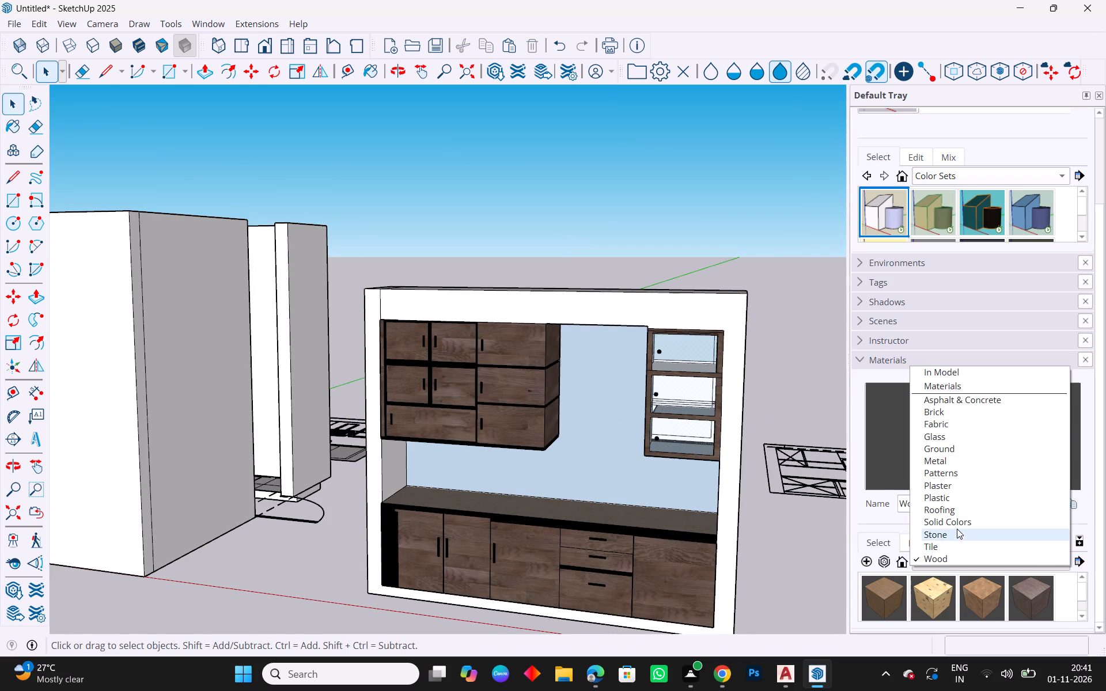
click(958, 525)
scroll(948, 609, down, 5)
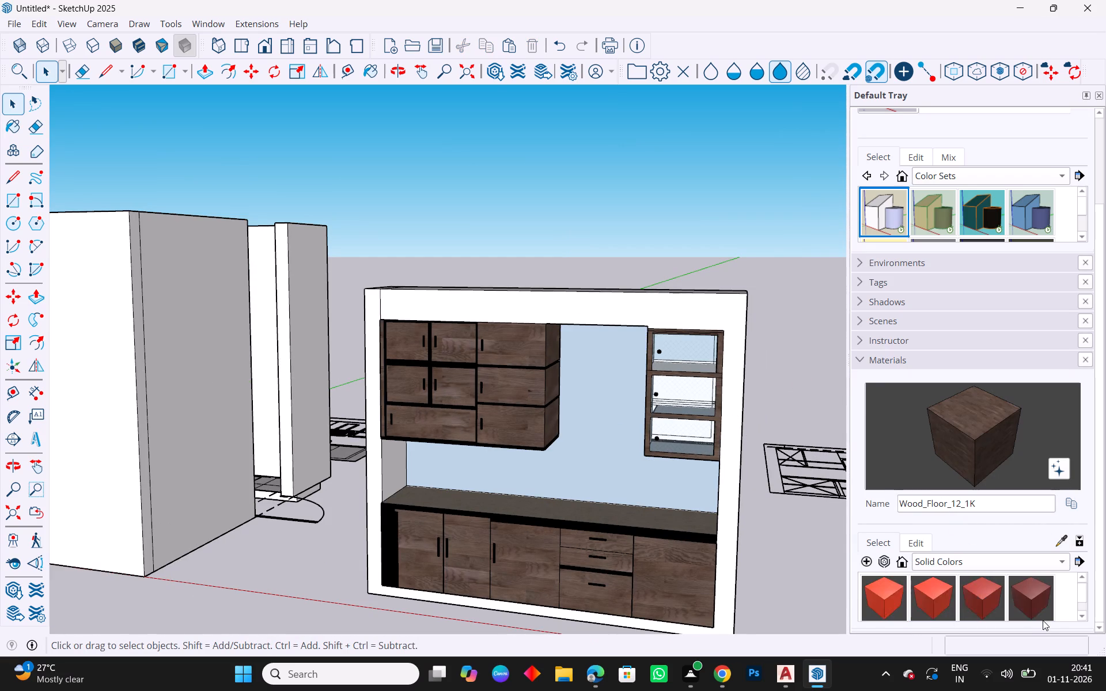
scroll(1043, 620, down, 15)
drag(993, 492, 834, 483)
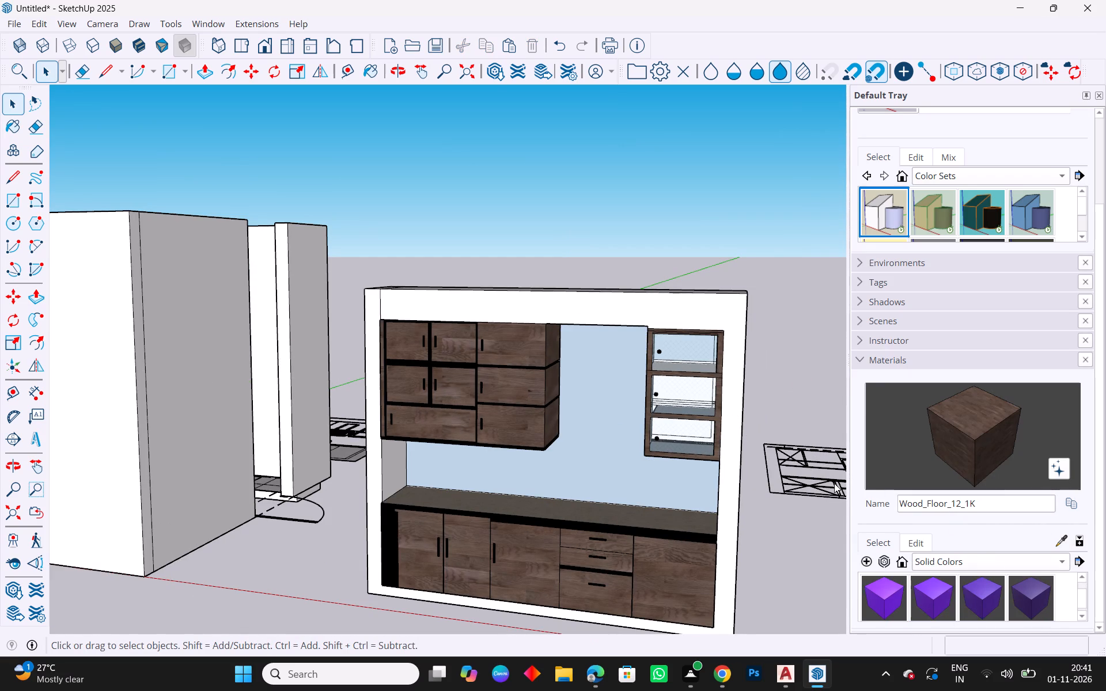
drag(834, 483, 885, 498)
Duplicate the Wood_Floor_12_1K material and brighten the copy's colour to a near-white tint.
click(1075, 502)
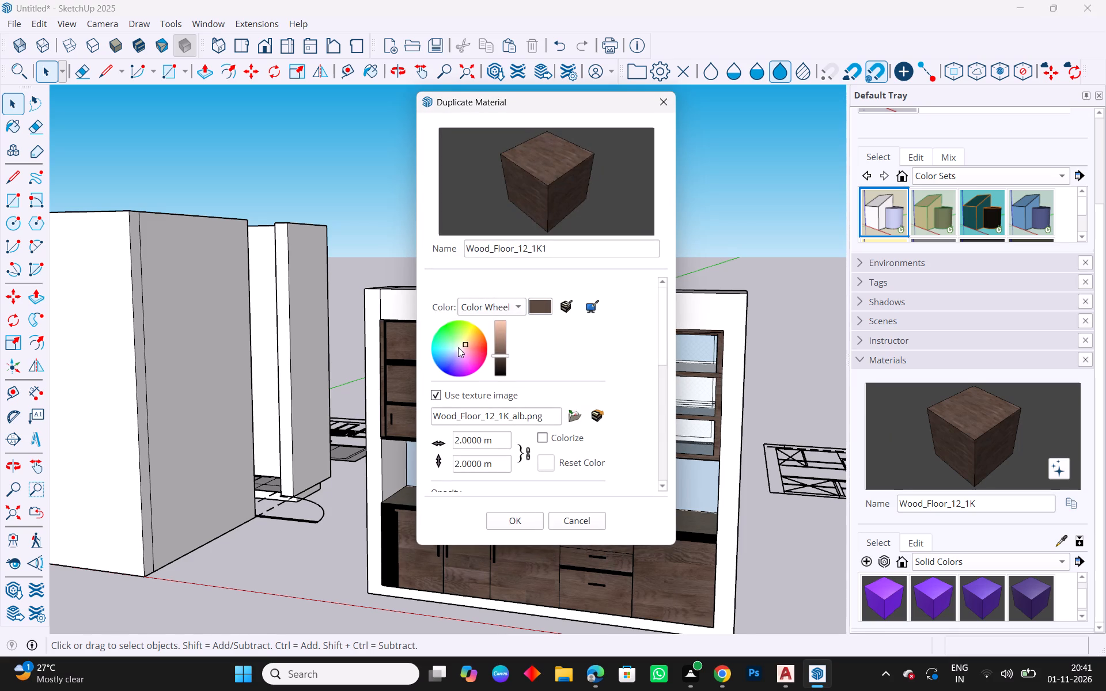
click(466, 345)
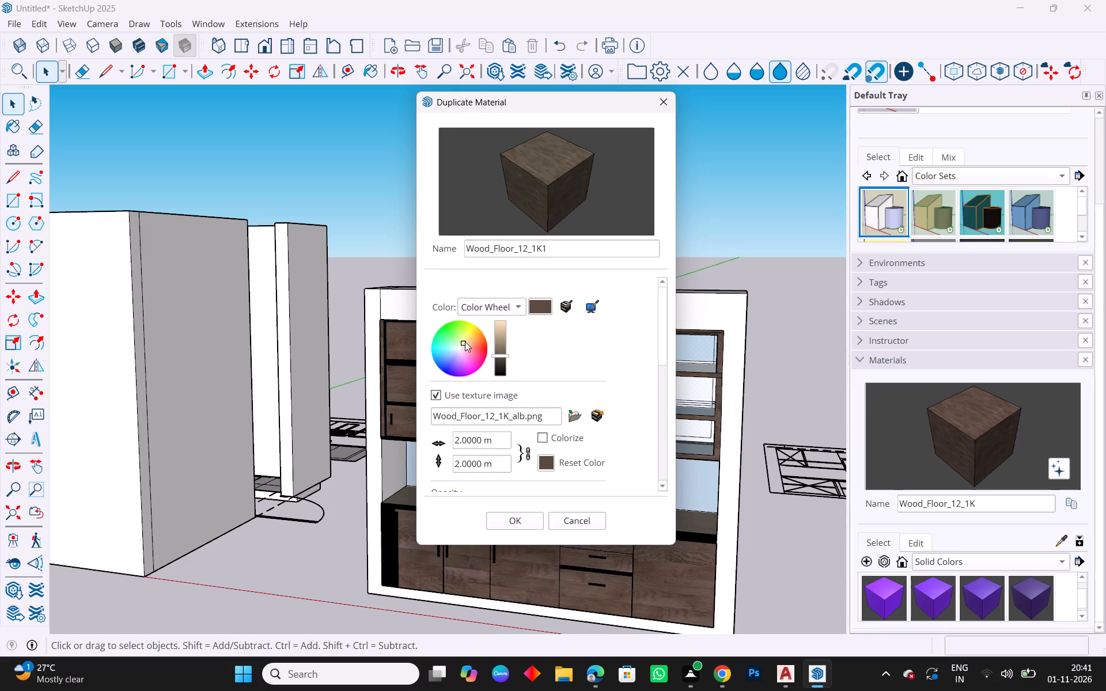
click(459, 348)
drag(498, 350, 504, 310)
click(550, 419)
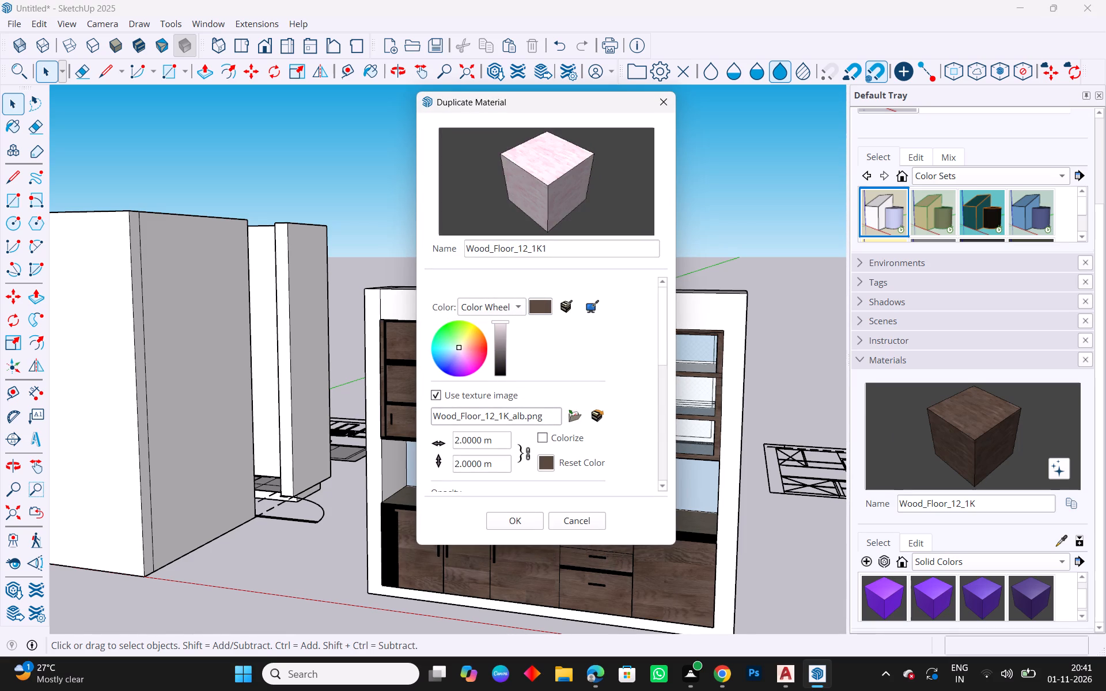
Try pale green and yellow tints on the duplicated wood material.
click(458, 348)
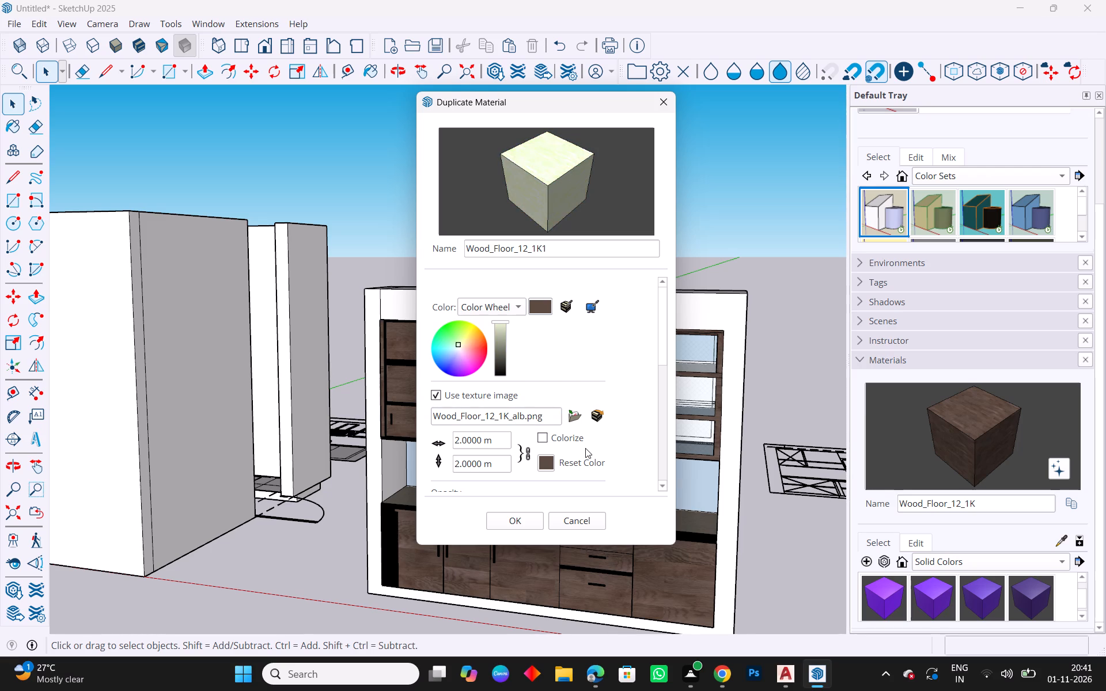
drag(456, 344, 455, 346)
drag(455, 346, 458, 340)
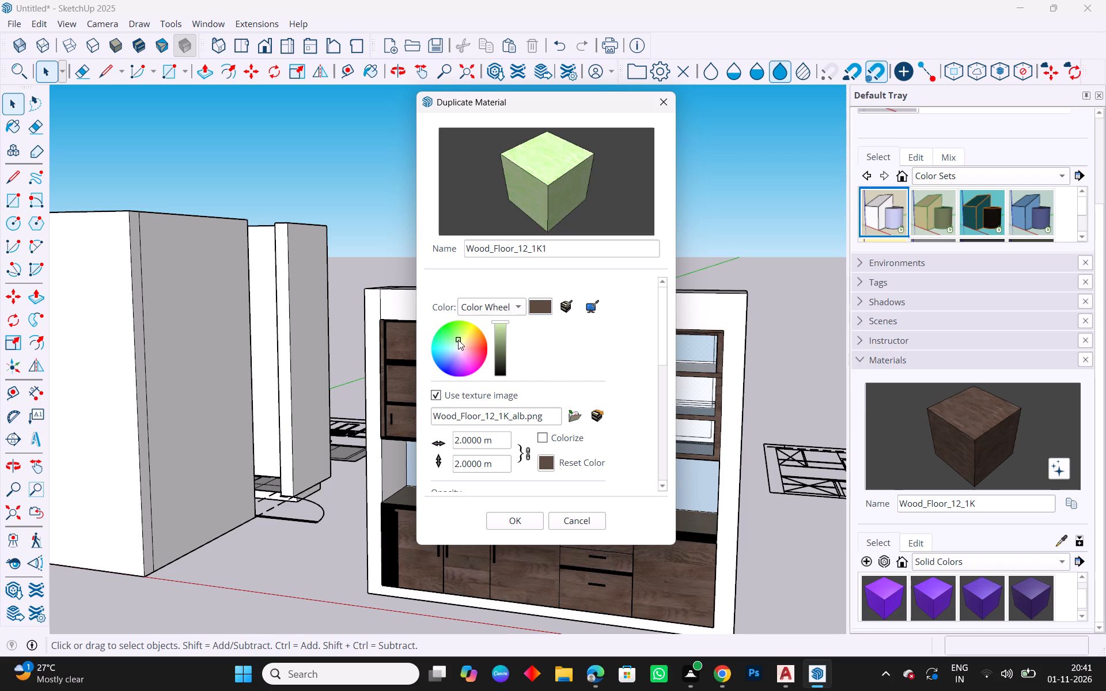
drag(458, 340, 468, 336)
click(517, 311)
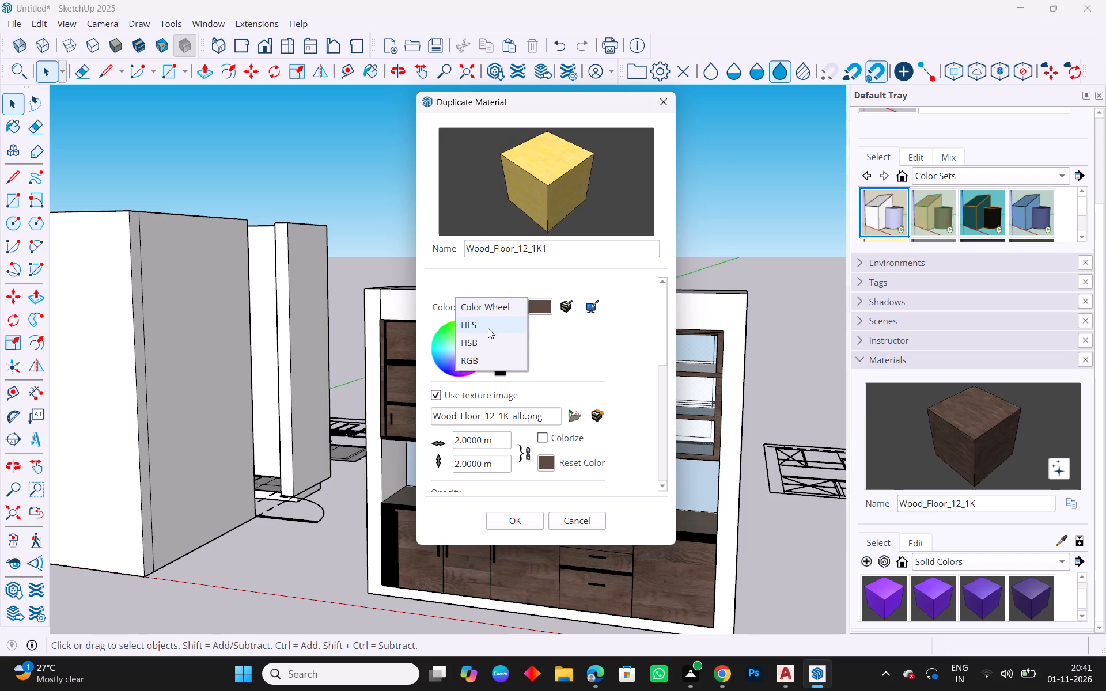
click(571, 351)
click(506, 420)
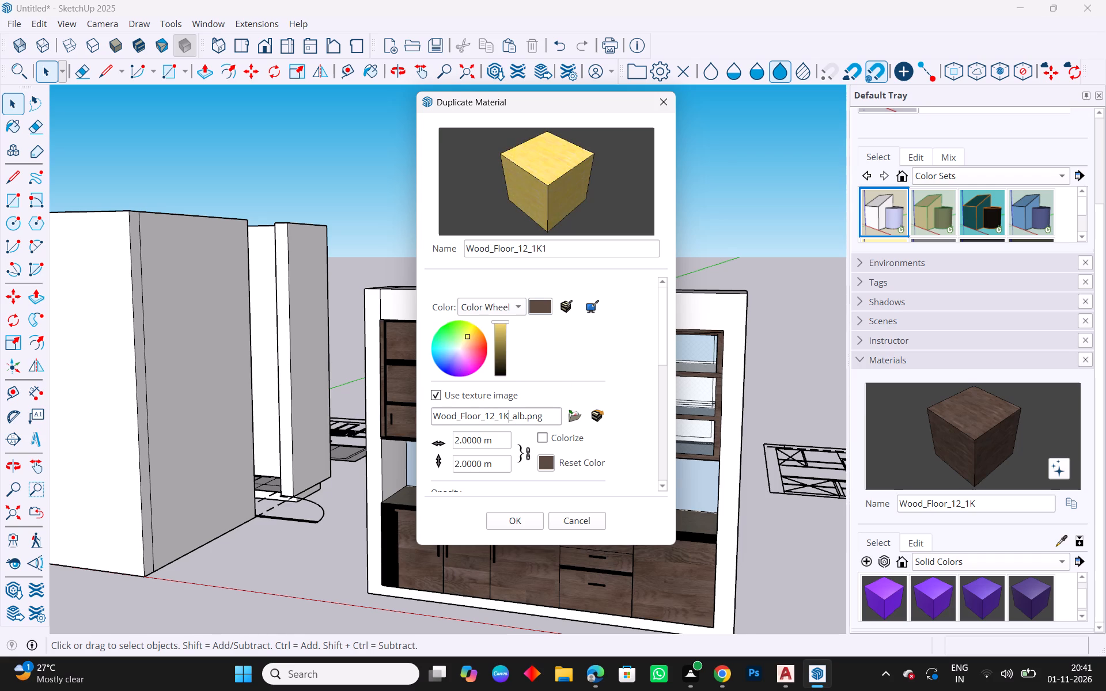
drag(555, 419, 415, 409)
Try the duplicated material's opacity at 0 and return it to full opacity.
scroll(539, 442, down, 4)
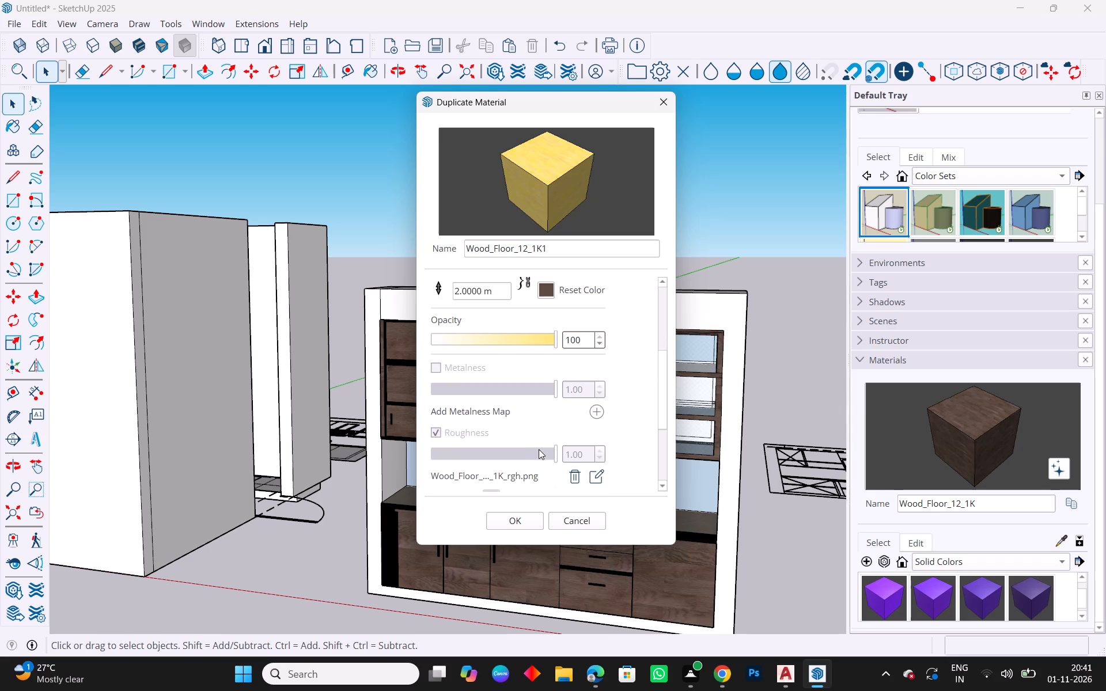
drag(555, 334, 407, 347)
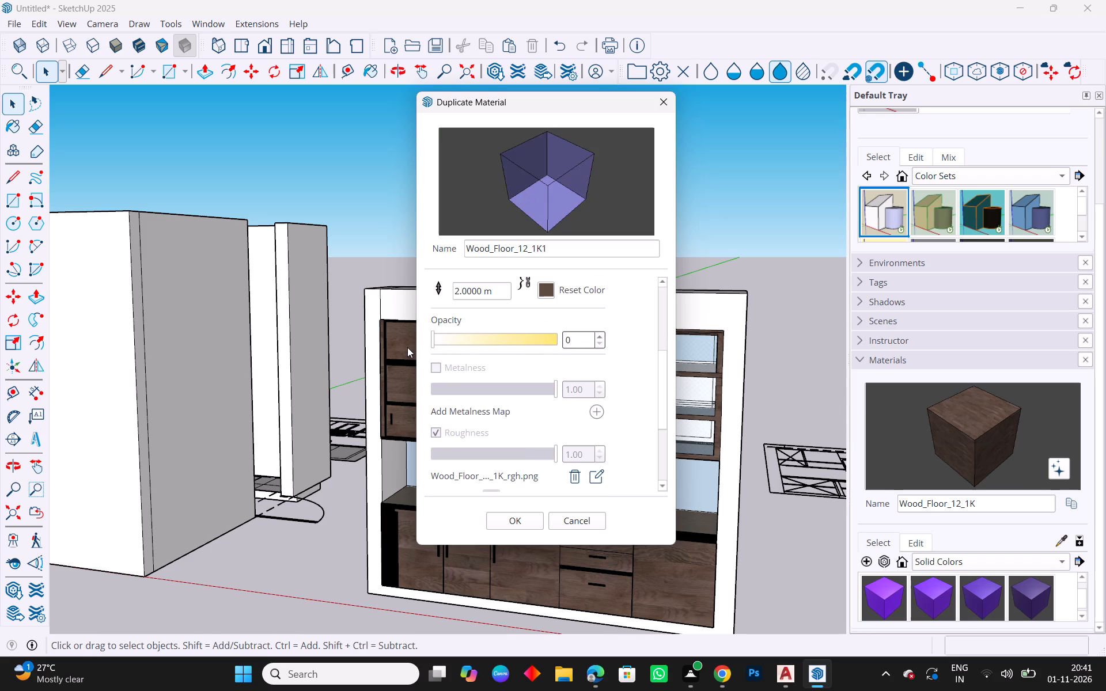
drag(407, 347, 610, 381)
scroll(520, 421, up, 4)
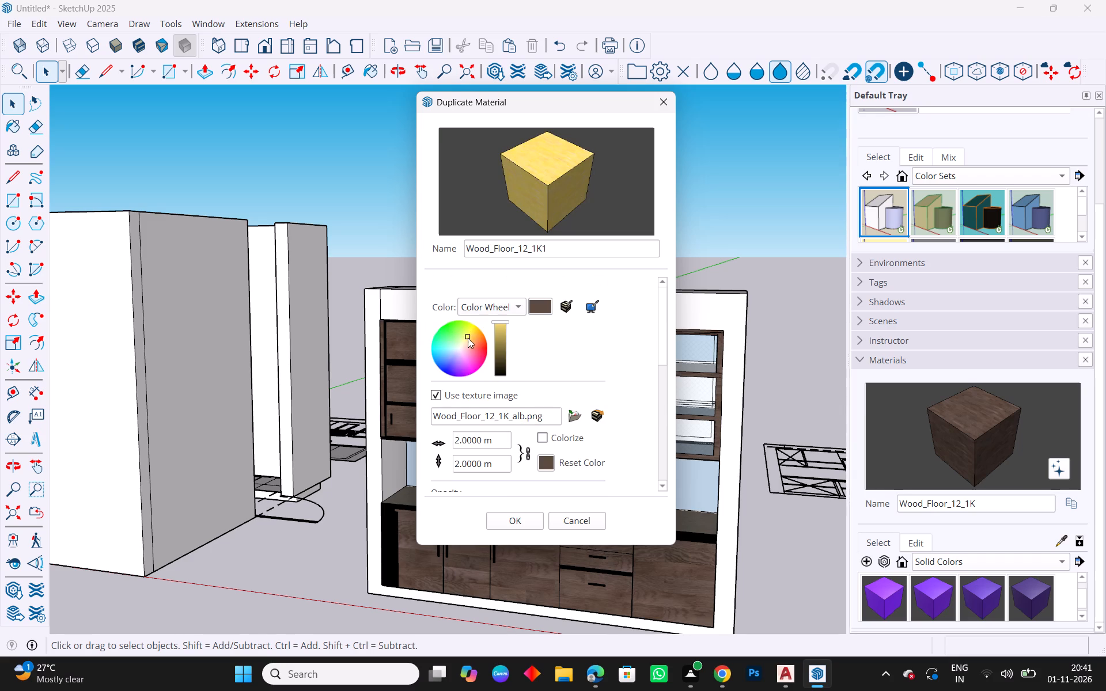
Give the duplicated material a very pale tint near the colour wheel's centre and create it with the name white.
drag(468, 336, 459, 350)
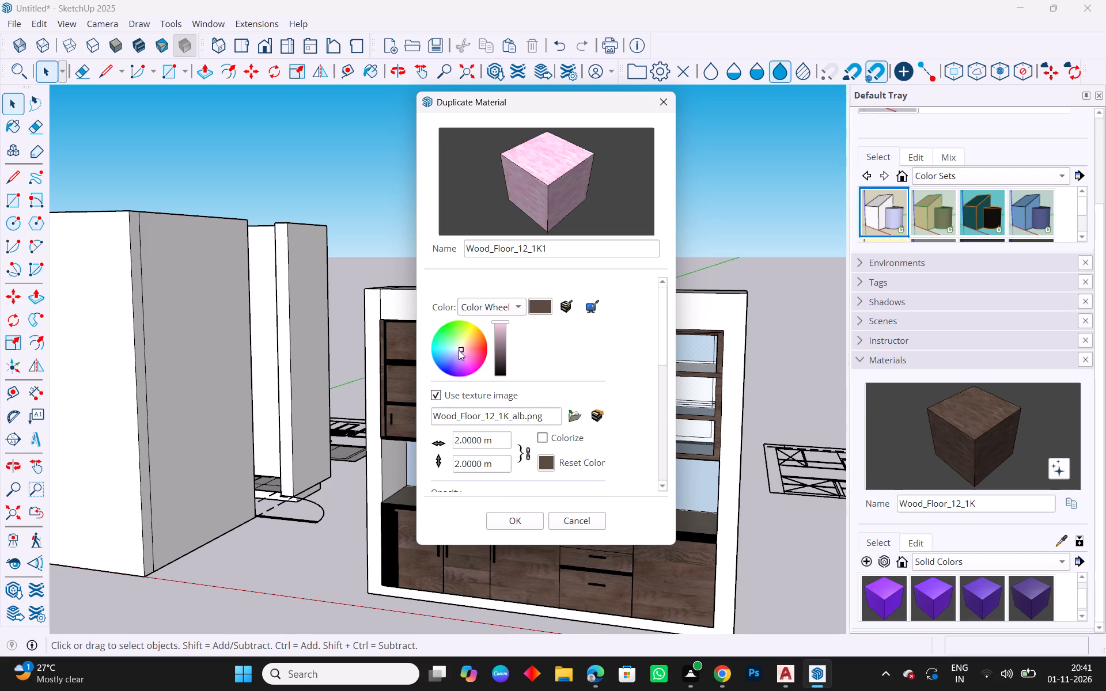
drag(459, 350, 456, 350)
scroll(522, 336, up, 4)
drag(567, 248, 418, 234)
key(BackSpace)
text(white)
key(Return)
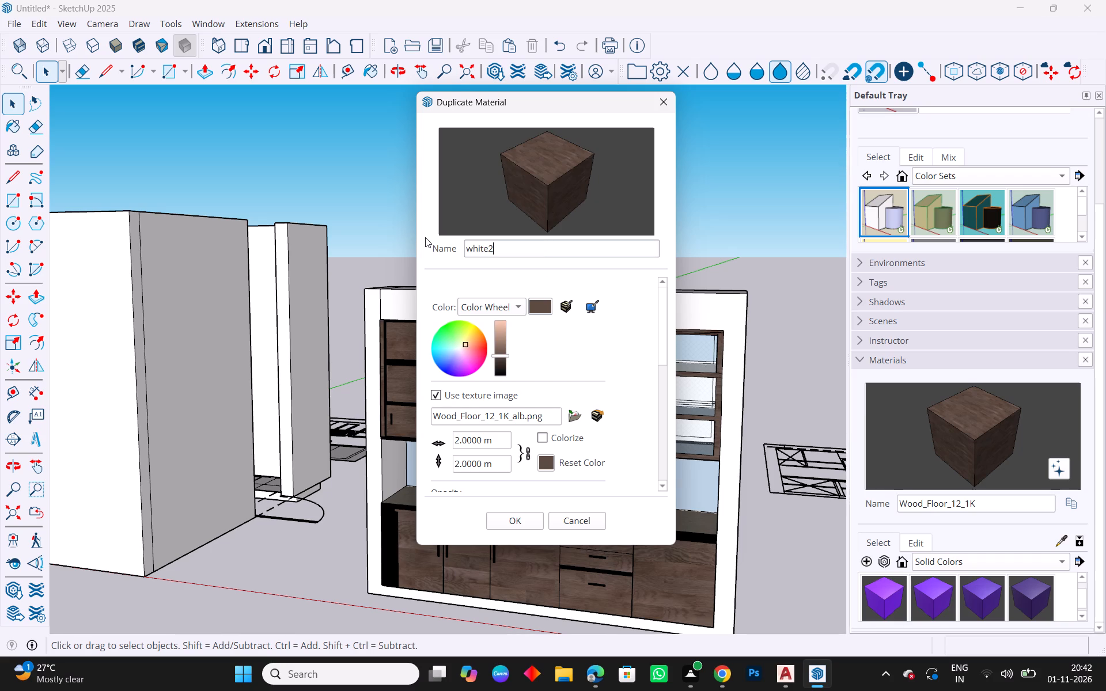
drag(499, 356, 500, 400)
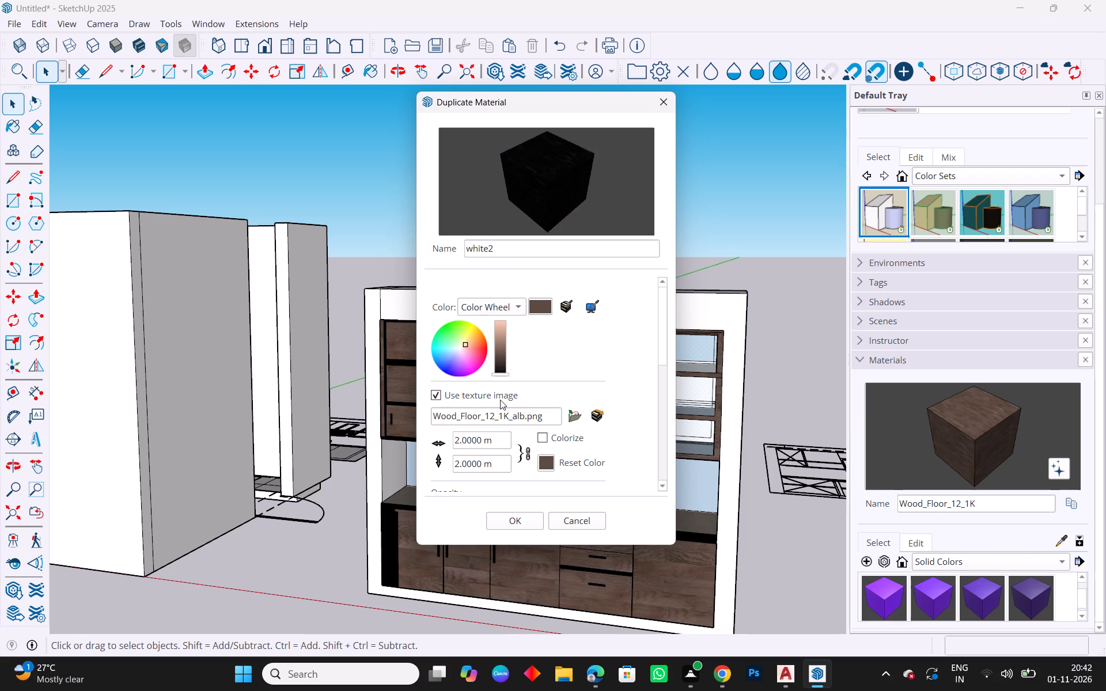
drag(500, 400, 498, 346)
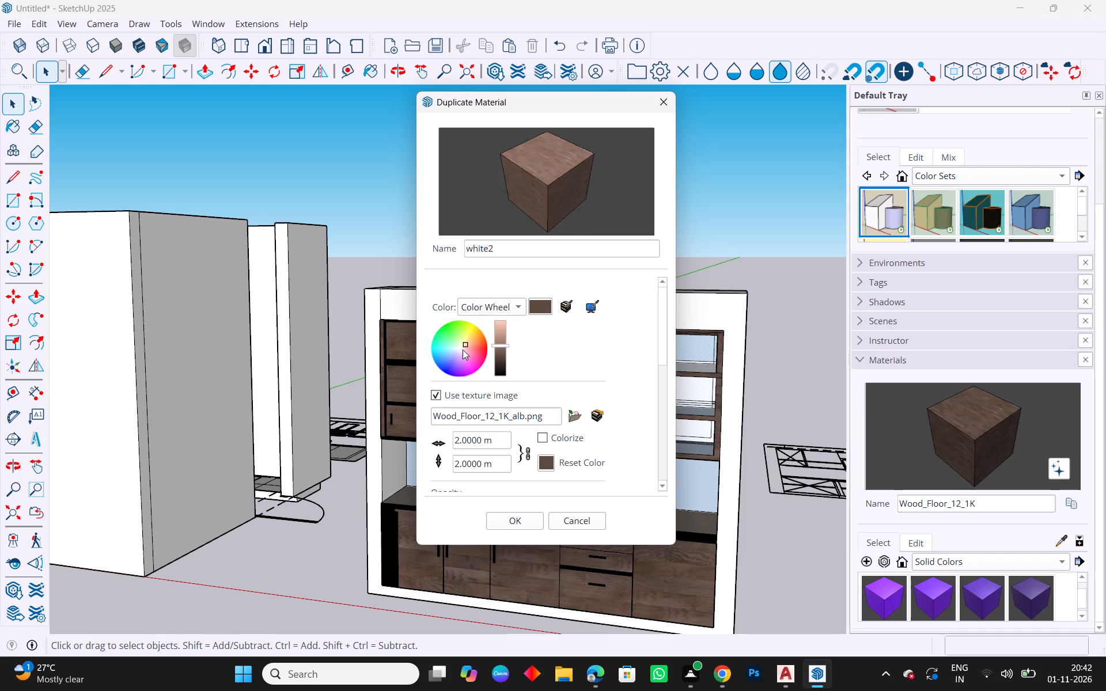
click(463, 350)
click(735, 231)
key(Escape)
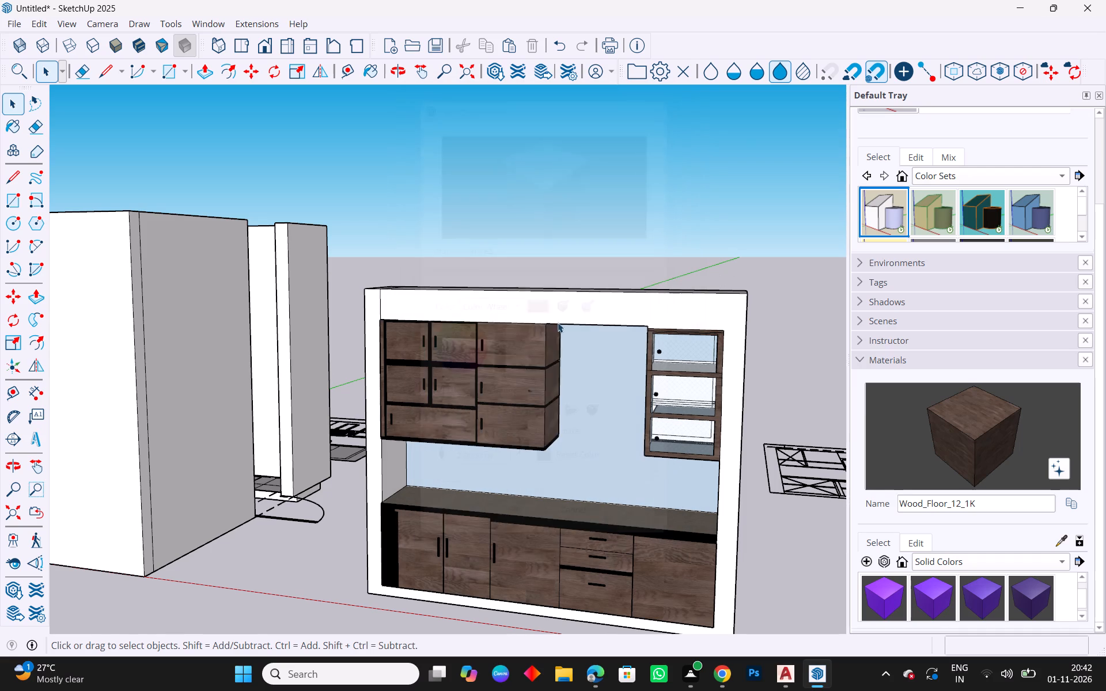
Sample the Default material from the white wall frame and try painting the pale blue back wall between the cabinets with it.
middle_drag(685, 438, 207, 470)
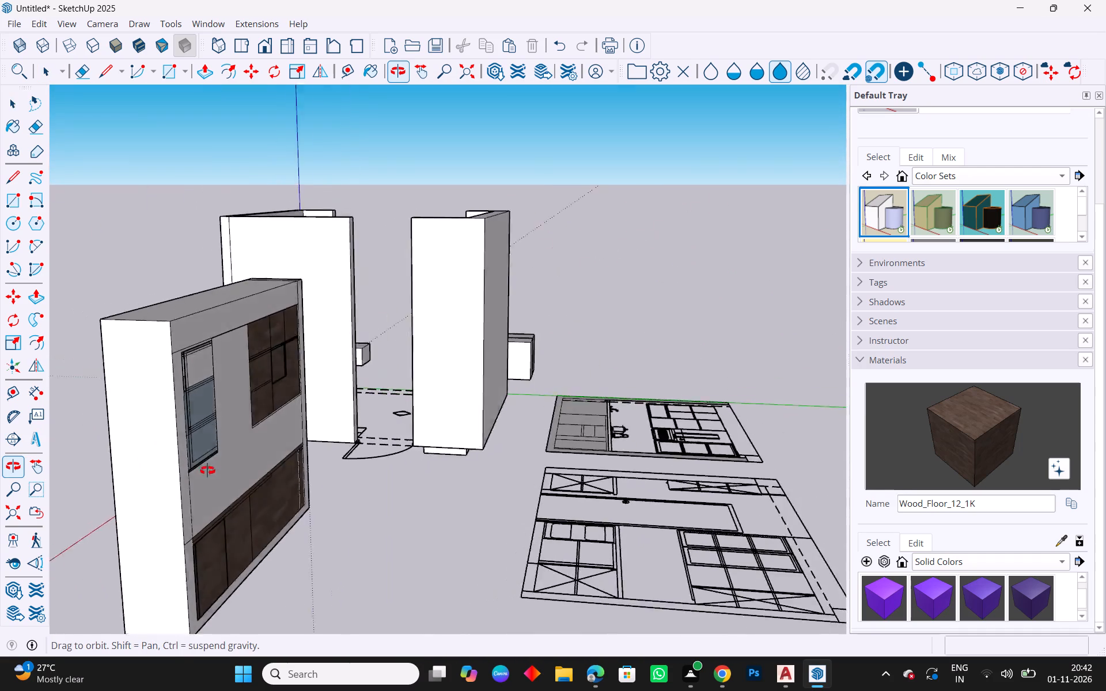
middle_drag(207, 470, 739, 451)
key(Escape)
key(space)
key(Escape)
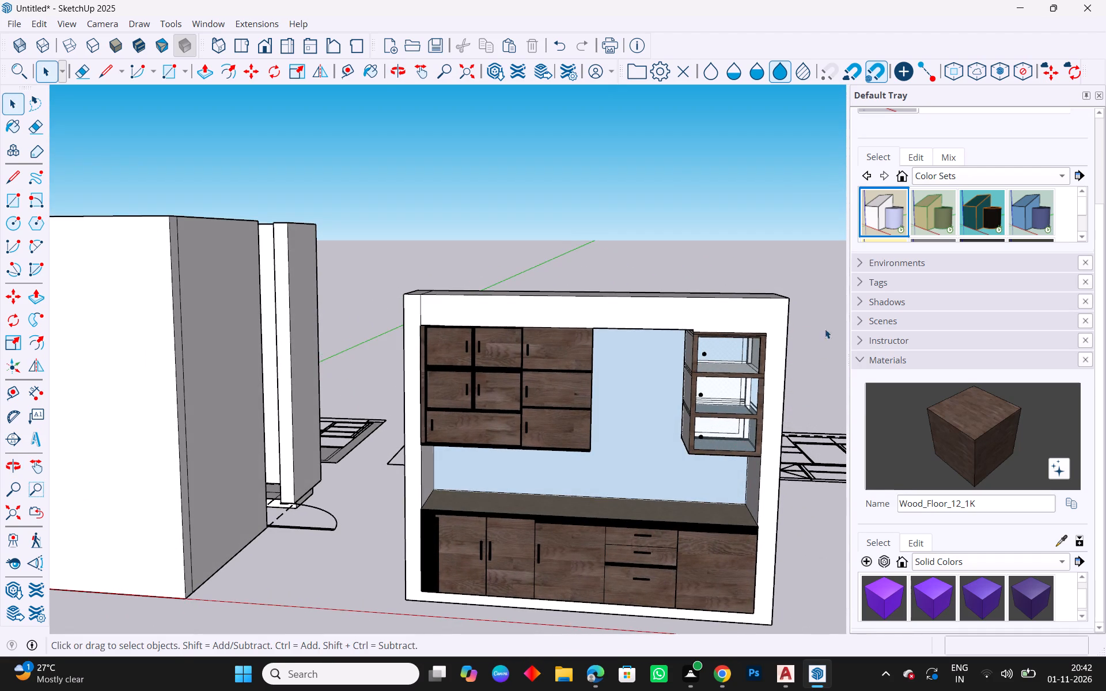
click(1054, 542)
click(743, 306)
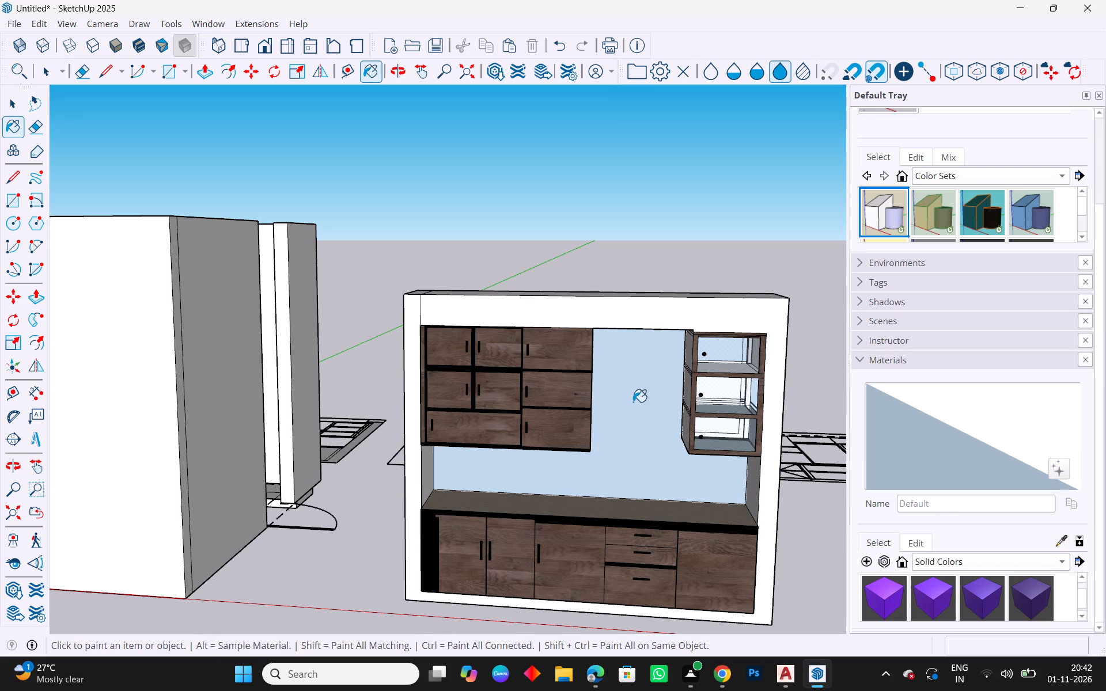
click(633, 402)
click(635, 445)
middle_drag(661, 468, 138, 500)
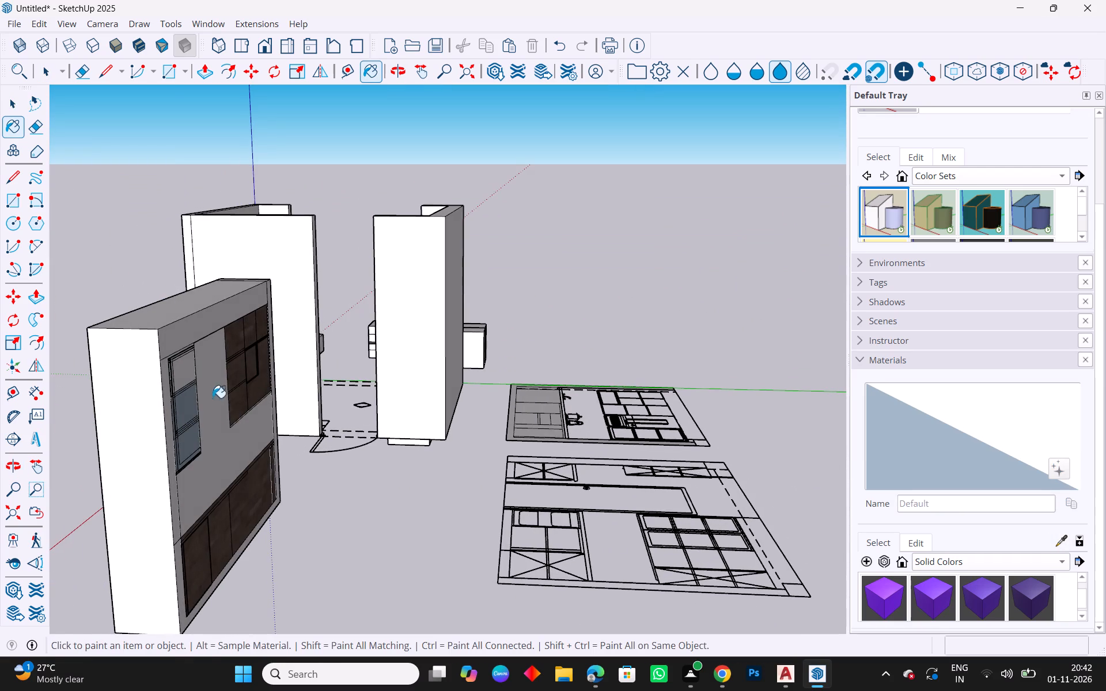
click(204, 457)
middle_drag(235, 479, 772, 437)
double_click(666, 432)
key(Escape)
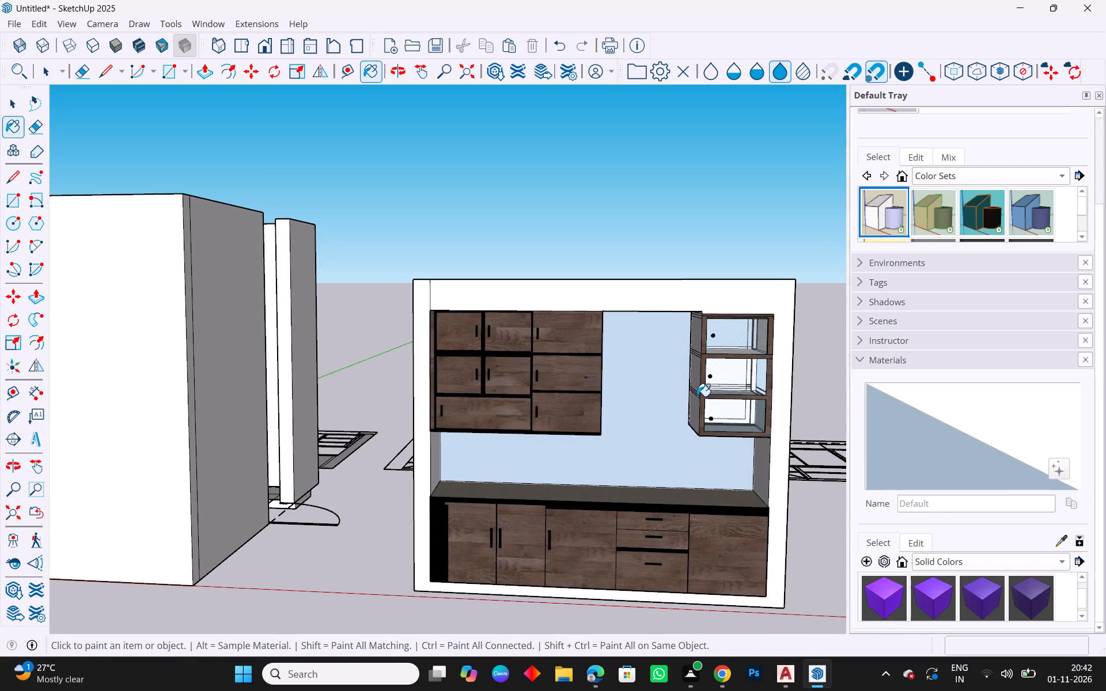
Examine the whole model and the kitchen storage wall from the front, above and below.
scroll(688, 390, down, 6)
key(space)
key(Escape)
middle_drag(744, 503, 721, 479)
key(Escape)
key(Escape)
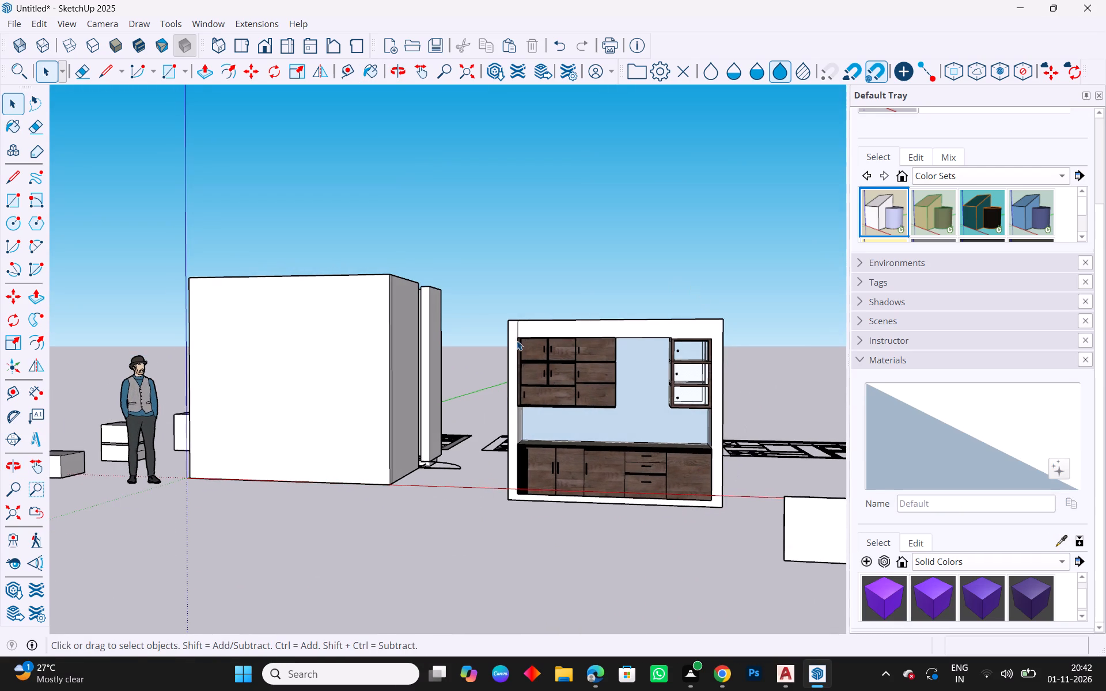
scroll(516, 338, up, 4)
key(space)
scroll(525, 320, up, 2)
scroll(524, 317, down, 7)
click(744, 288)
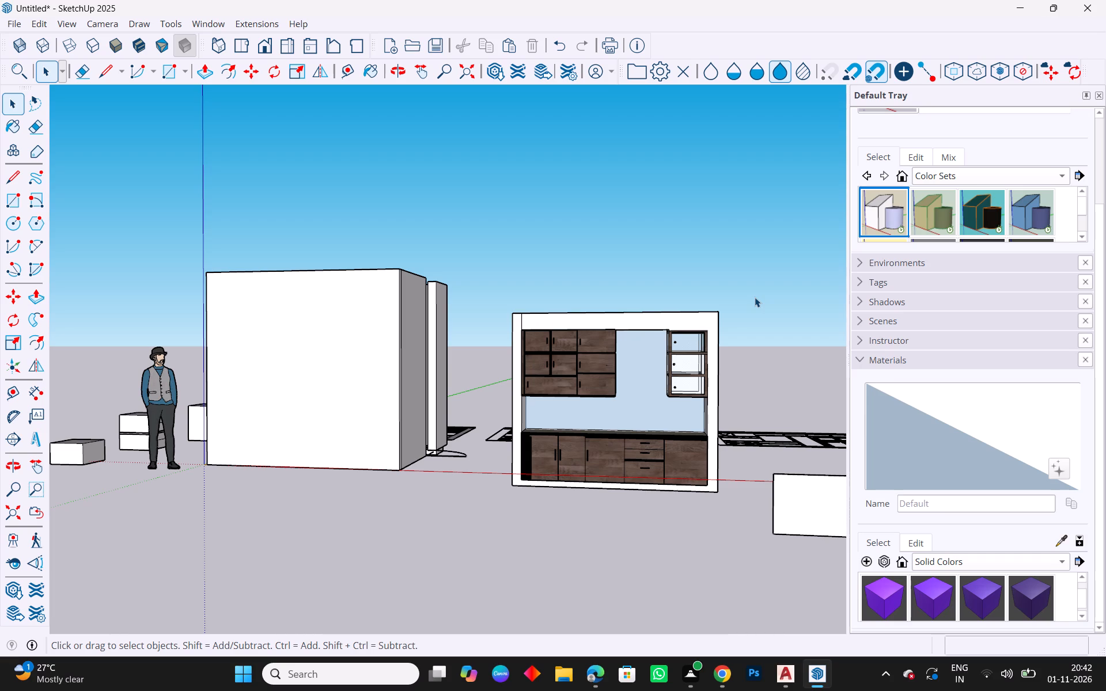
middle_drag(532, 440, 677, 563)
scroll(573, 454, down, 1)
click(682, 538)
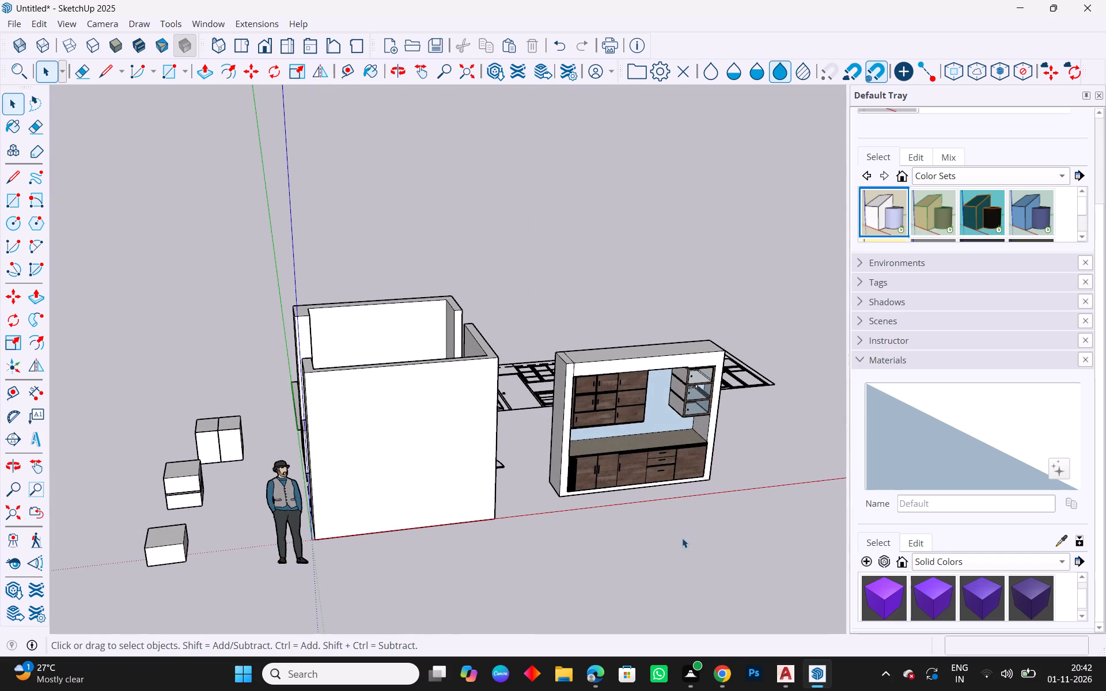
middle_drag(364, 496, 296, 515)
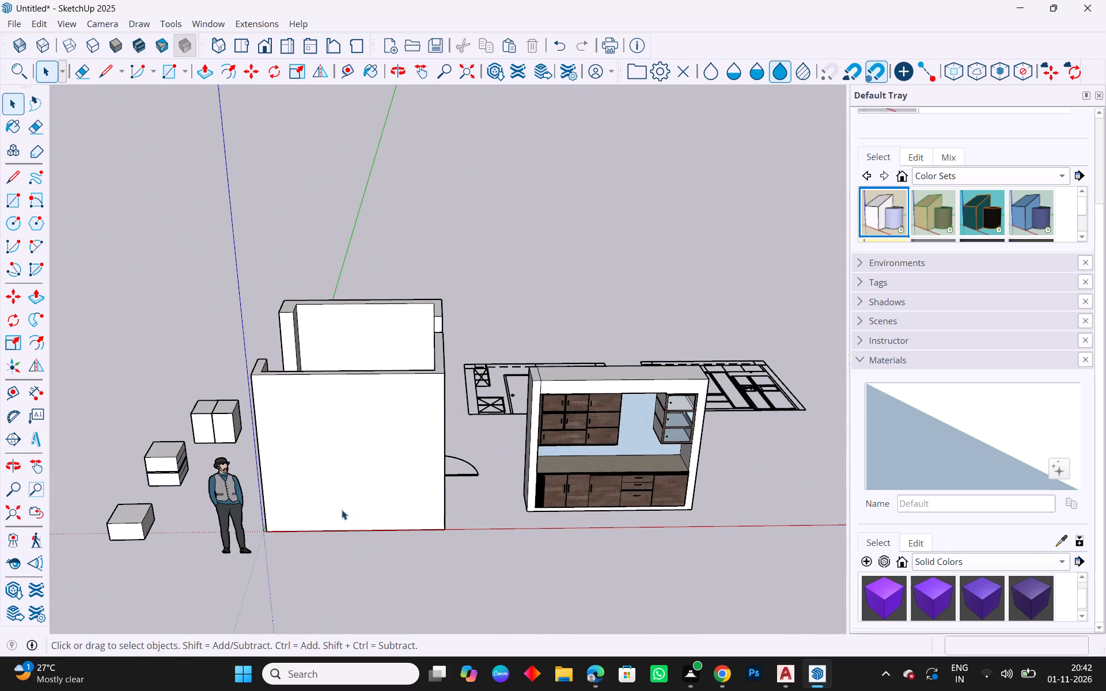
middle_drag(552, 515, 278, 504)
scroll(442, 543, up, 8)
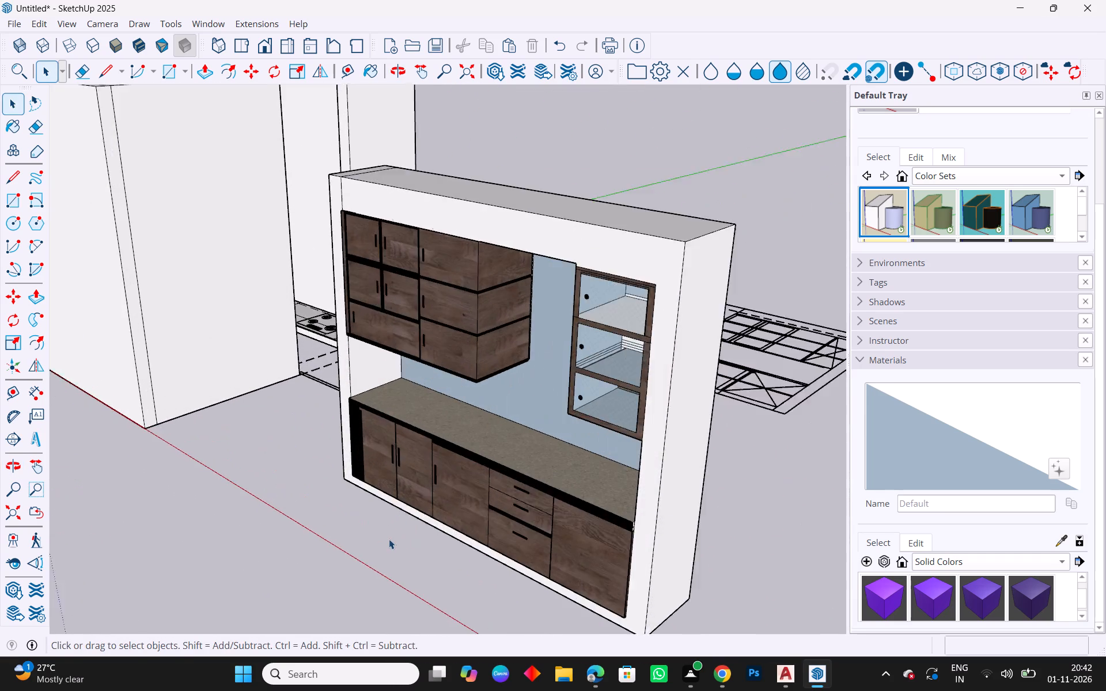
scroll(389, 539, up, 6)
middle_drag(524, 560, 542, 244)
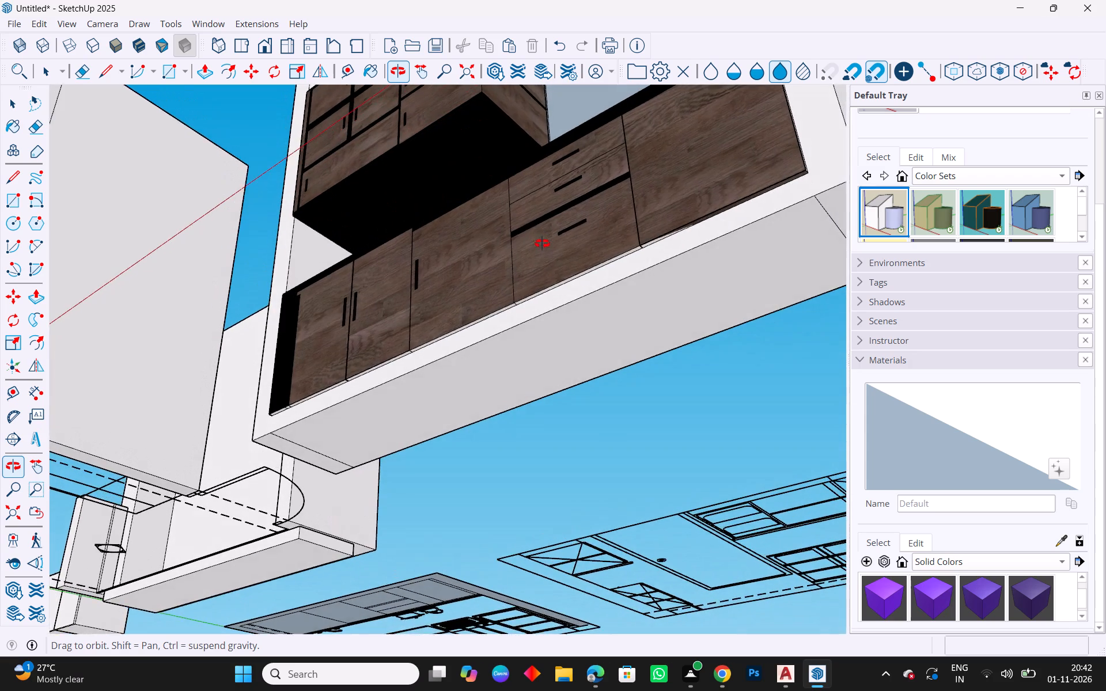
middle_drag(542, 244, 506, 210)
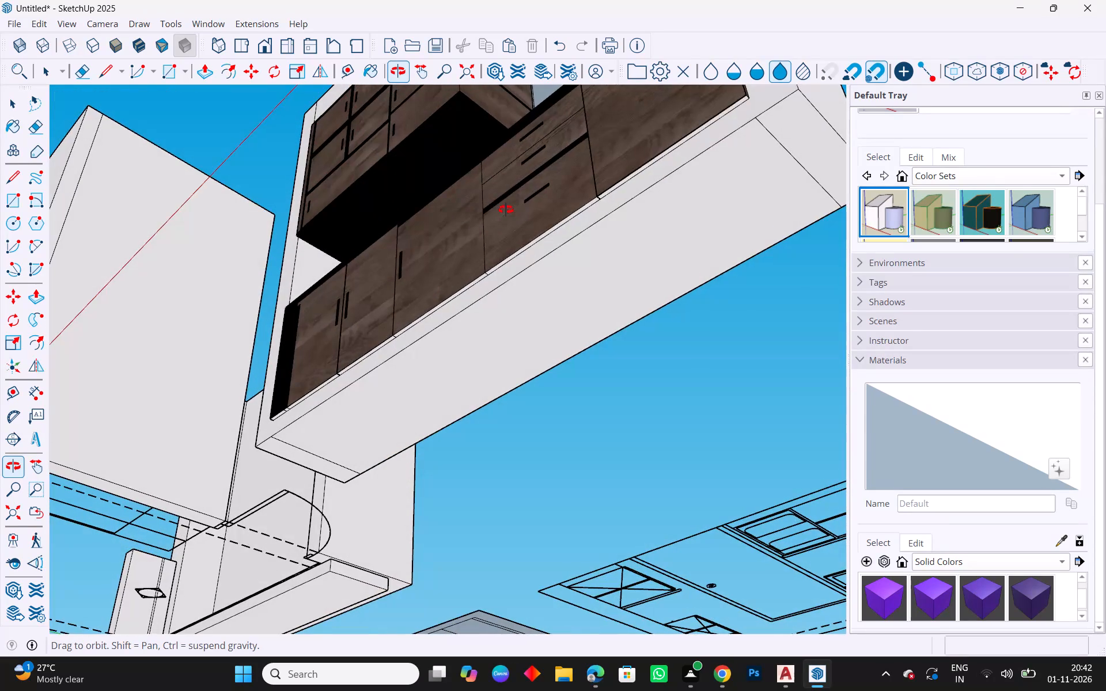
middle_drag(506, 210, 653, 457)
middle_drag(159, 401, 340, 438)
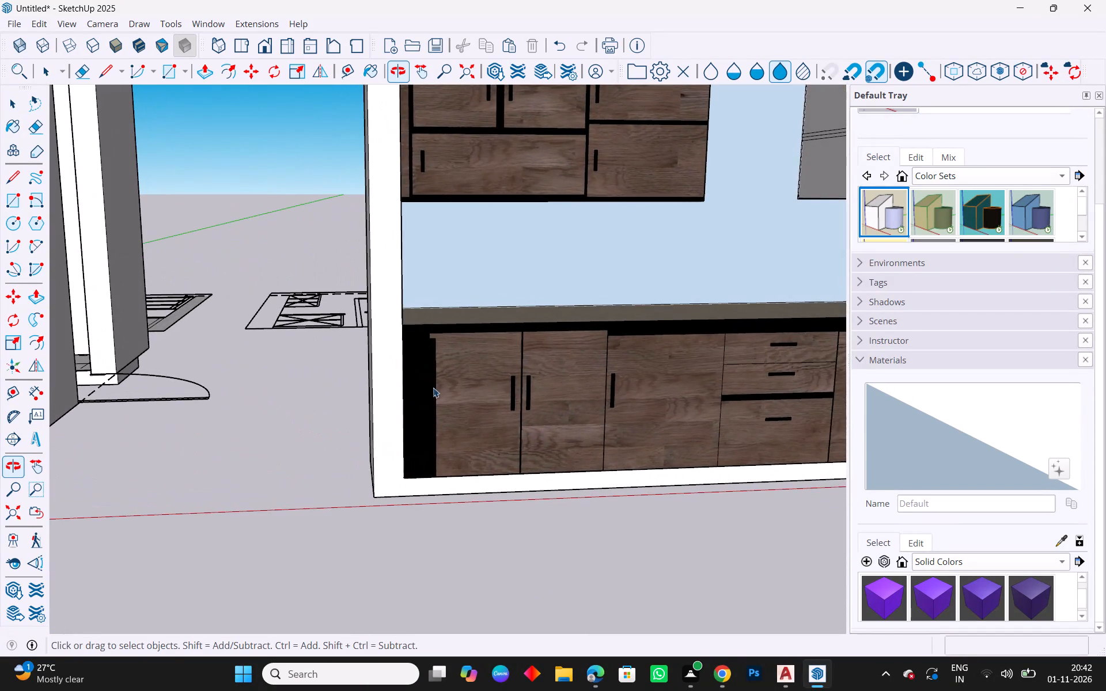
Sample M09_Shadow_Night from the black base cabinet frame and paint the white gap around the leftmost base door with it.
scroll(442, 334, up, 19)
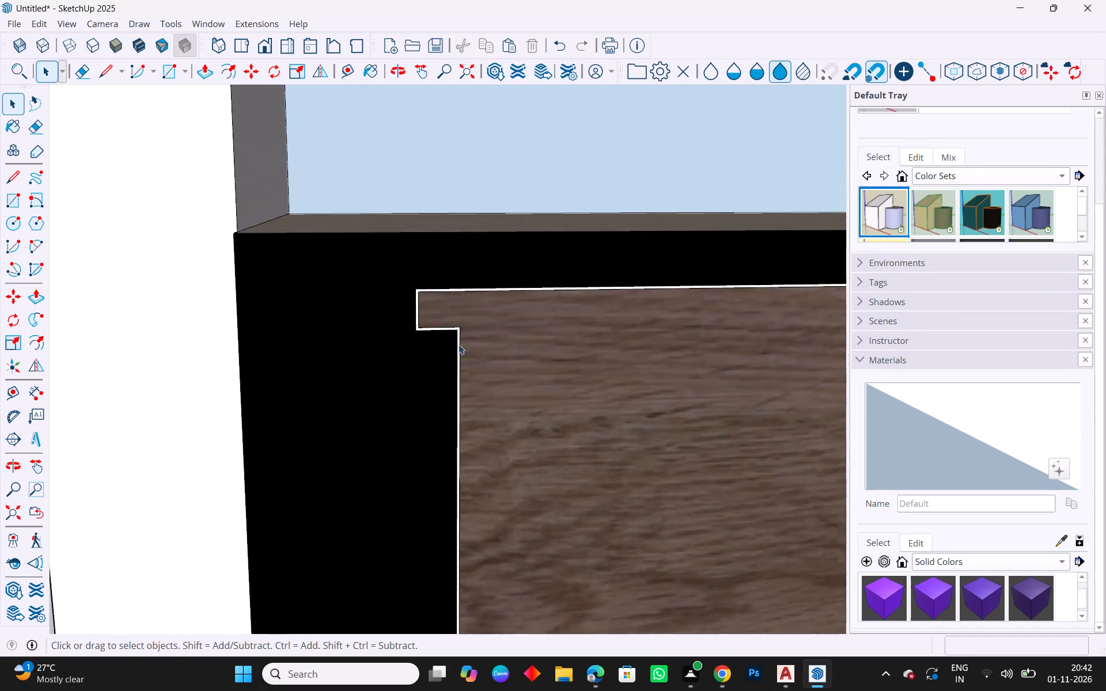
scroll(459, 344, up, 8)
middle_drag(483, 341, 399, 352)
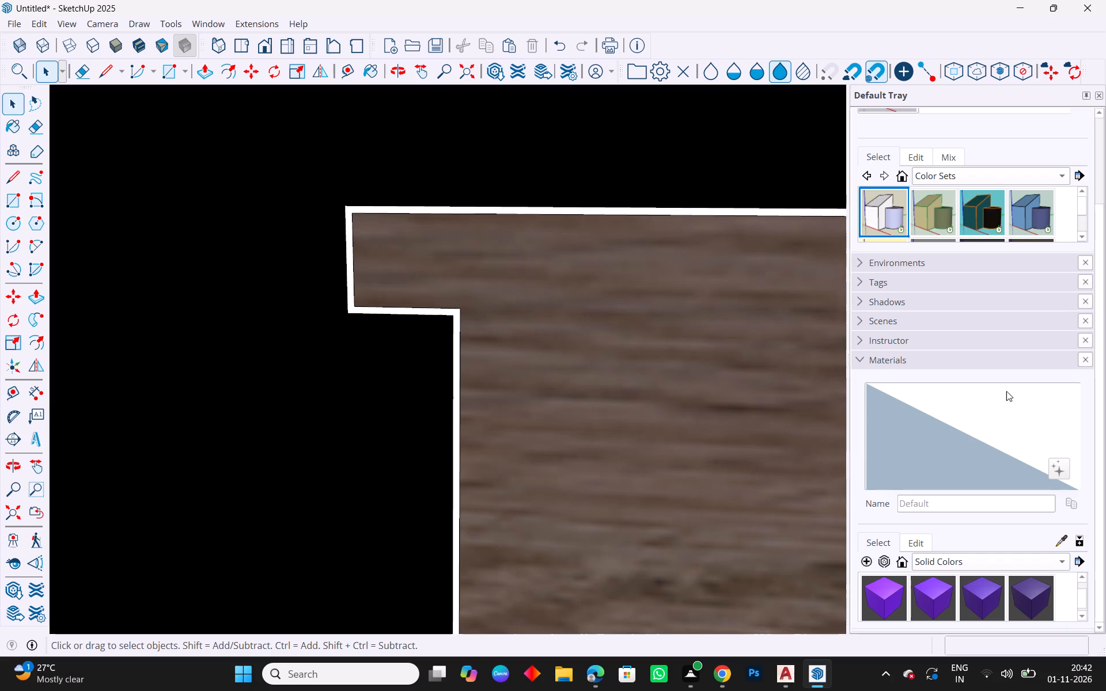
click(1061, 542)
drag(268, 285, 274, 285)
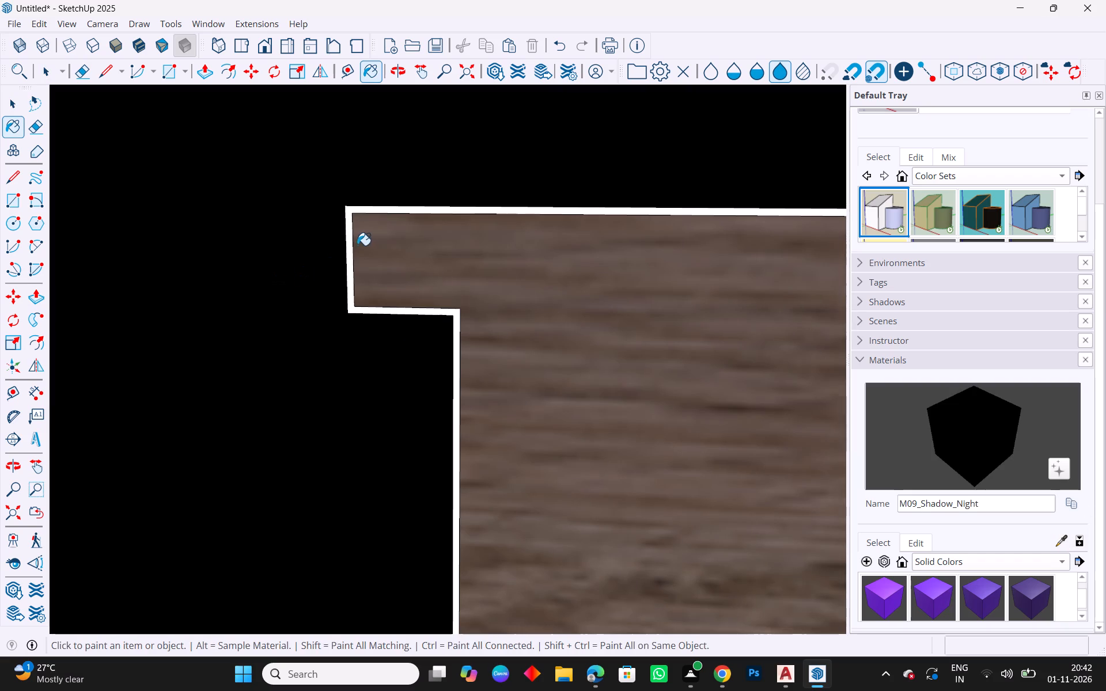
click(349, 253)
scroll(323, 265, down, 16)
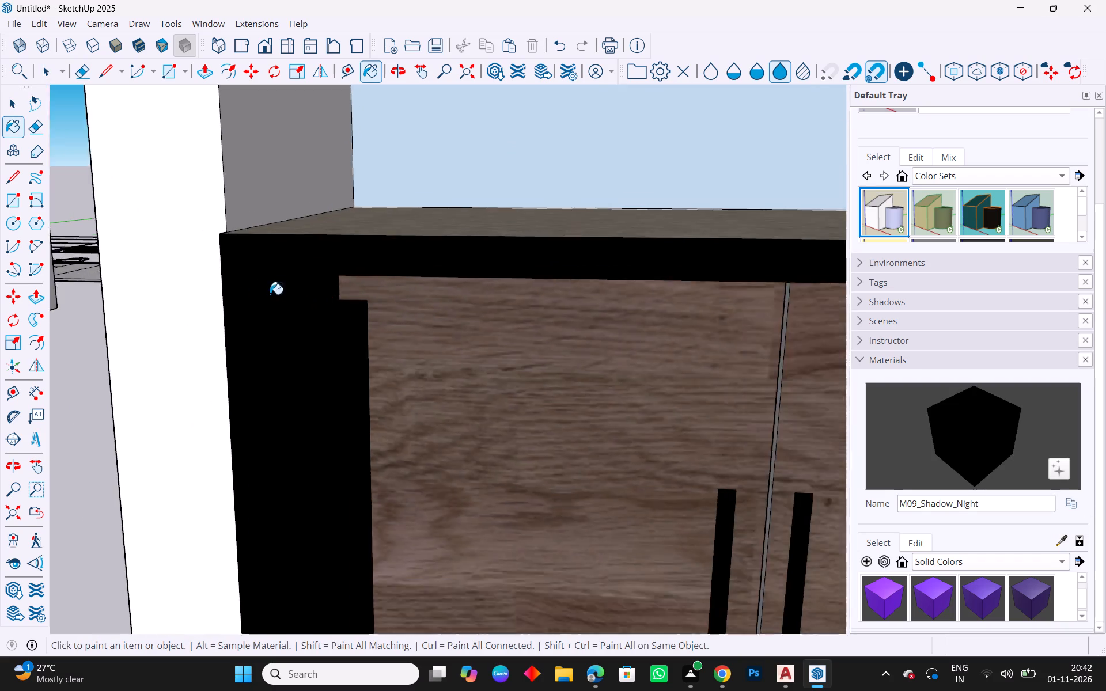
scroll(270, 294, down, 13)
middle_drag(462, 403, 509, 375)
key(Escape)
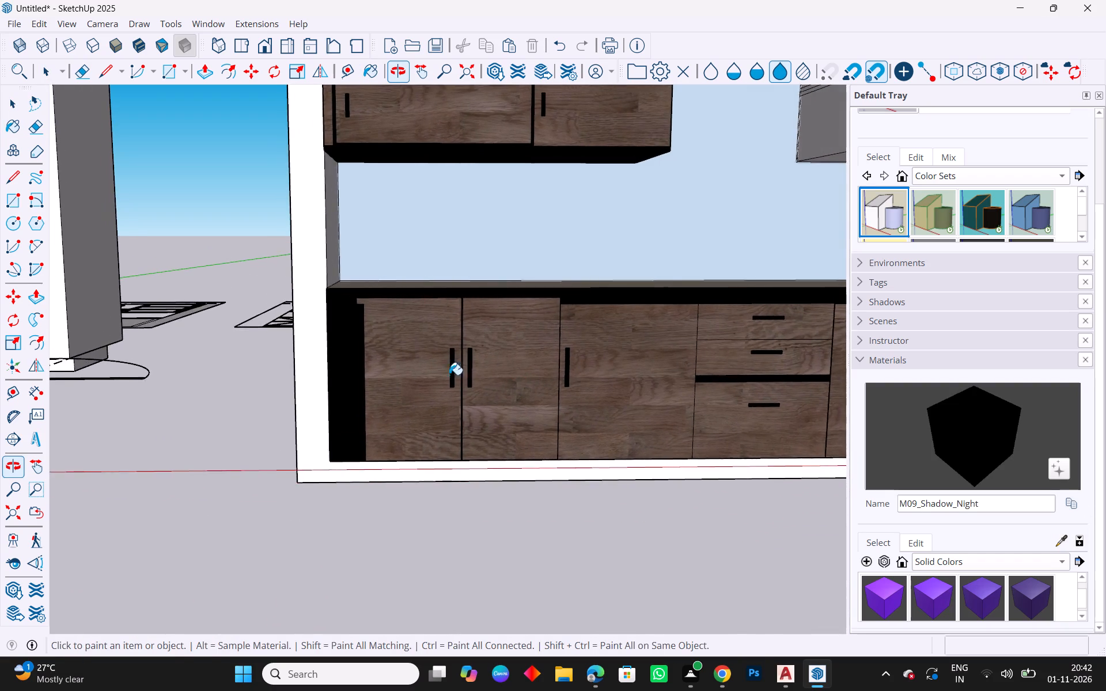
scroll(285, 345, down, 4)
key(Escape)
key(space)
Examine the kitchen storage wall and its cabinets from above, from the front and from both sides.
scroll(563, 450, down, 5)
key(Escape)
middle_drag(709, 354, 679, 383)
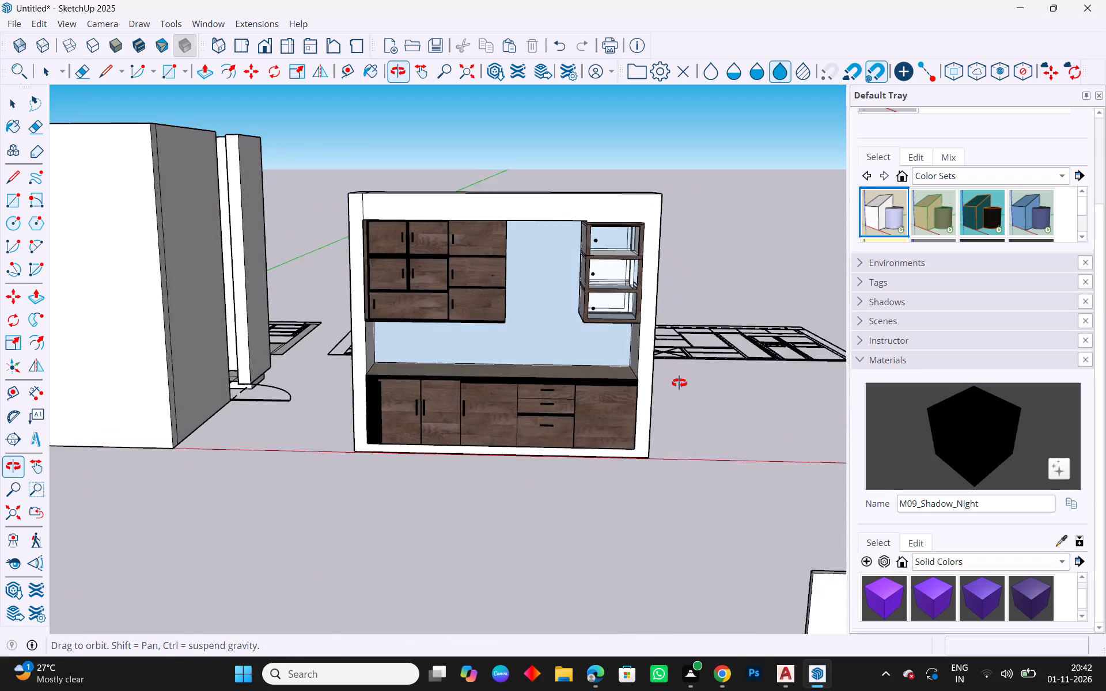
middle_drag(679, 383, 719, 430)
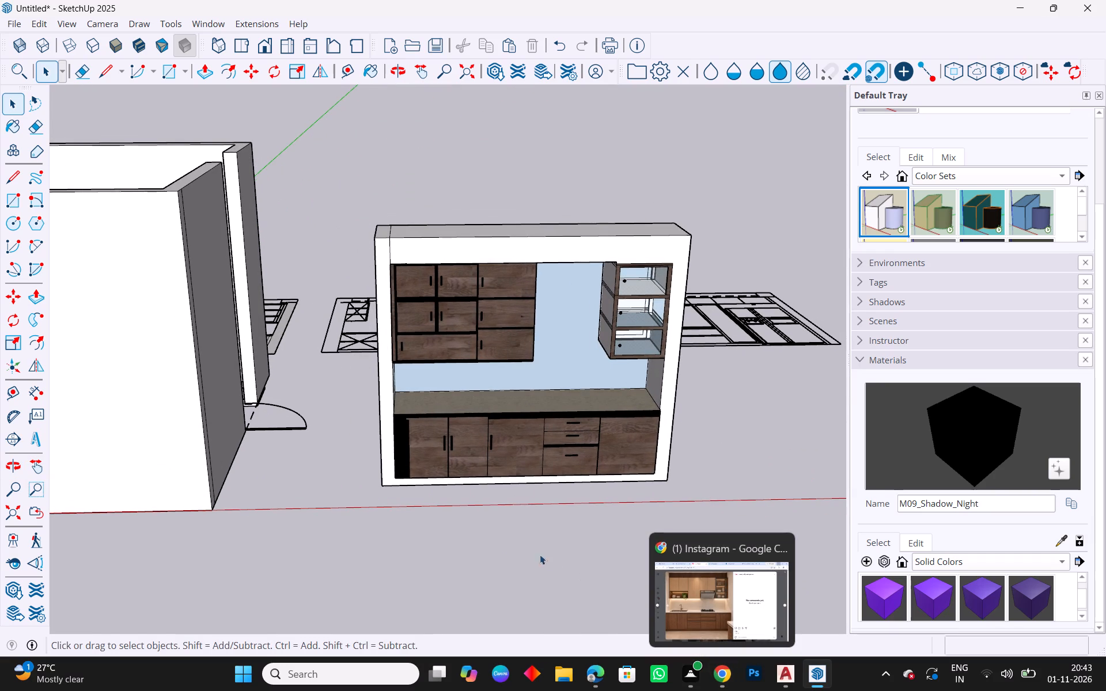
click(498, 540)
scroll(490, 264, up, 5)
middle_drag(480, 297, 478, 272)
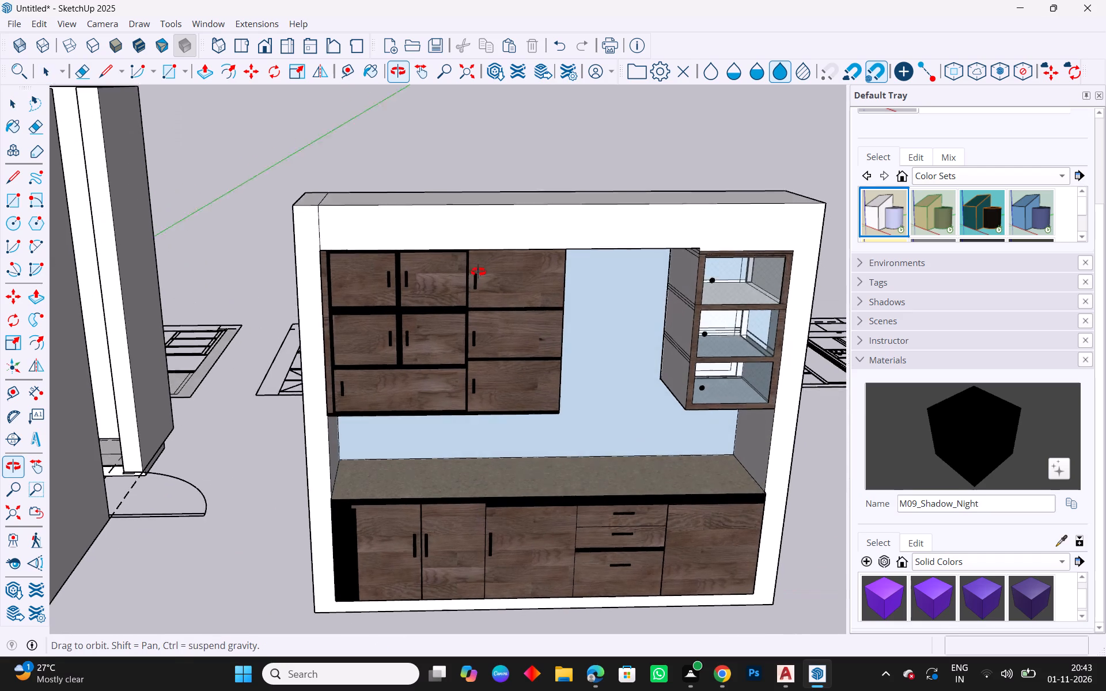
middle_drag(478, 272, 478, 236)
key(Escape)
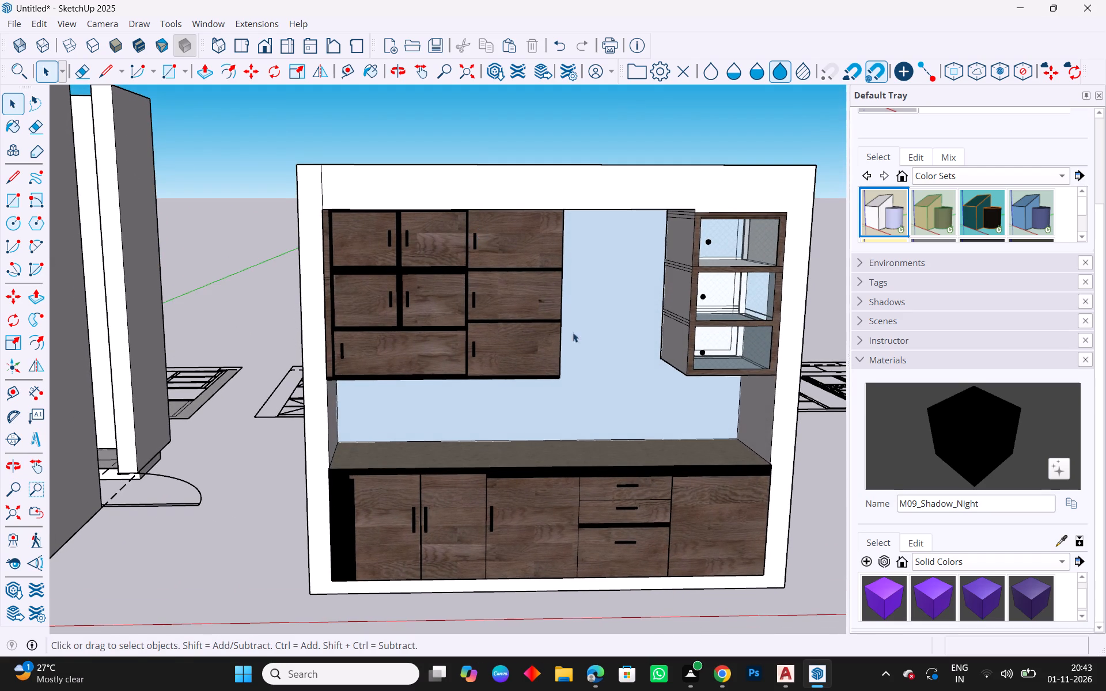
scroll(592, 359, down, 4)
middle_drag(454, 439, 506, 398)
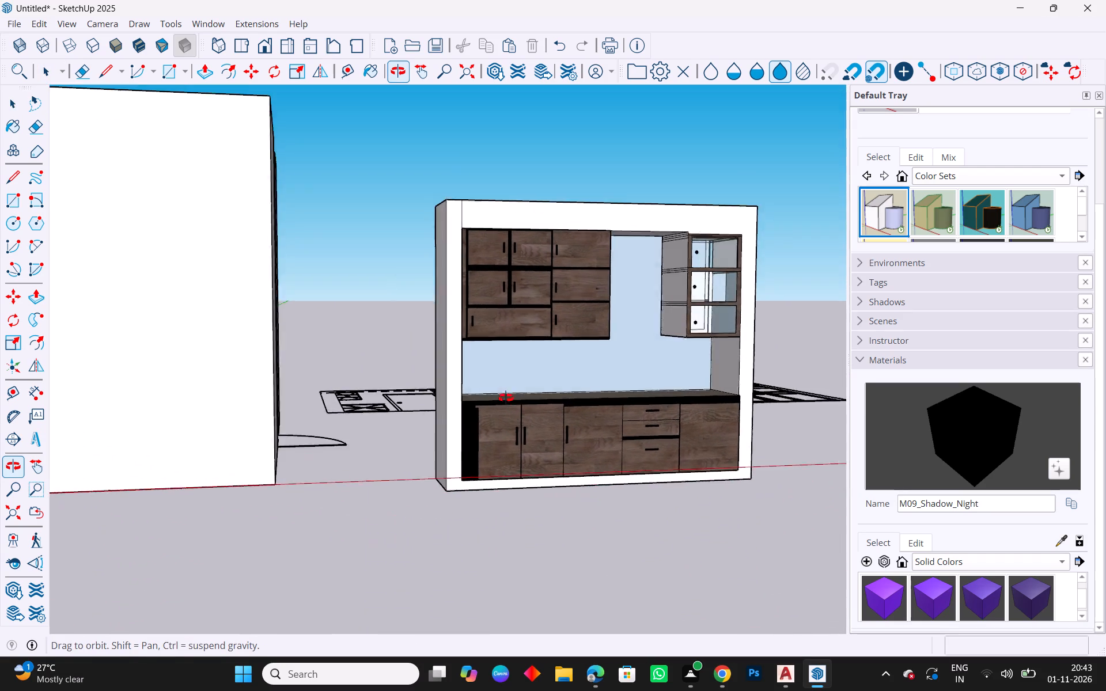
middle_drag(506, 398, 363, 418)
scroll(364, 229, up, 5)
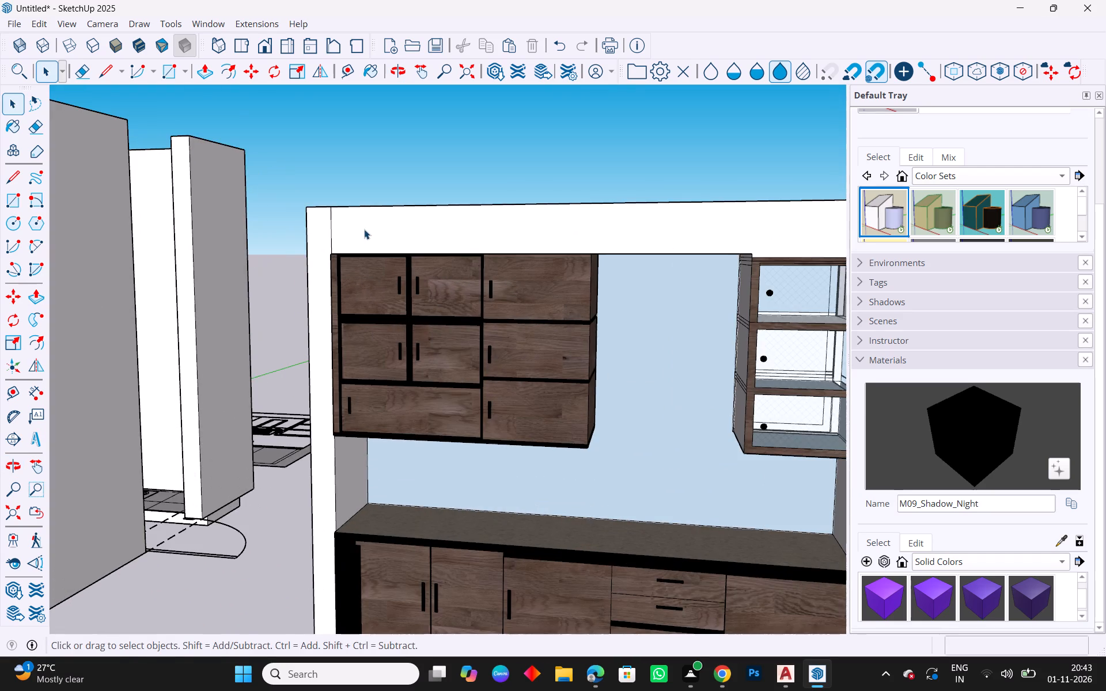
middle_drag(418, 324, 477, 334)
scroll(398, 327, down, 4)
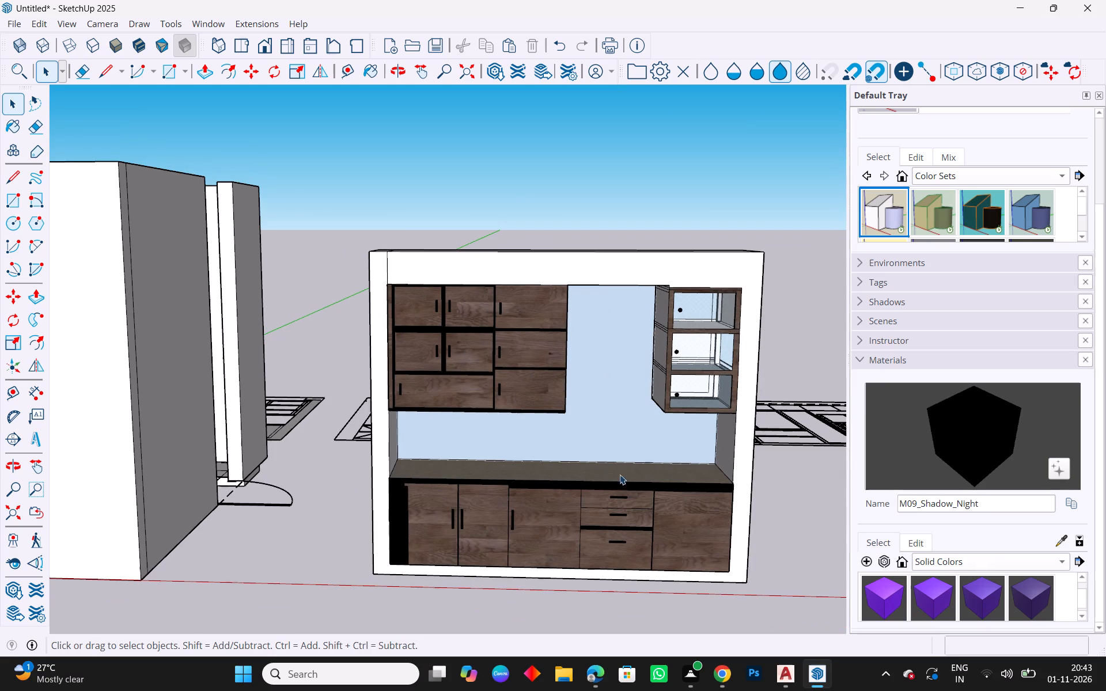
Sample the Wood_Floor_12_1K material from a base cabinet door and paint the white wall frame around the cabinets with it.
click(700, 531)
click(1063, 540)
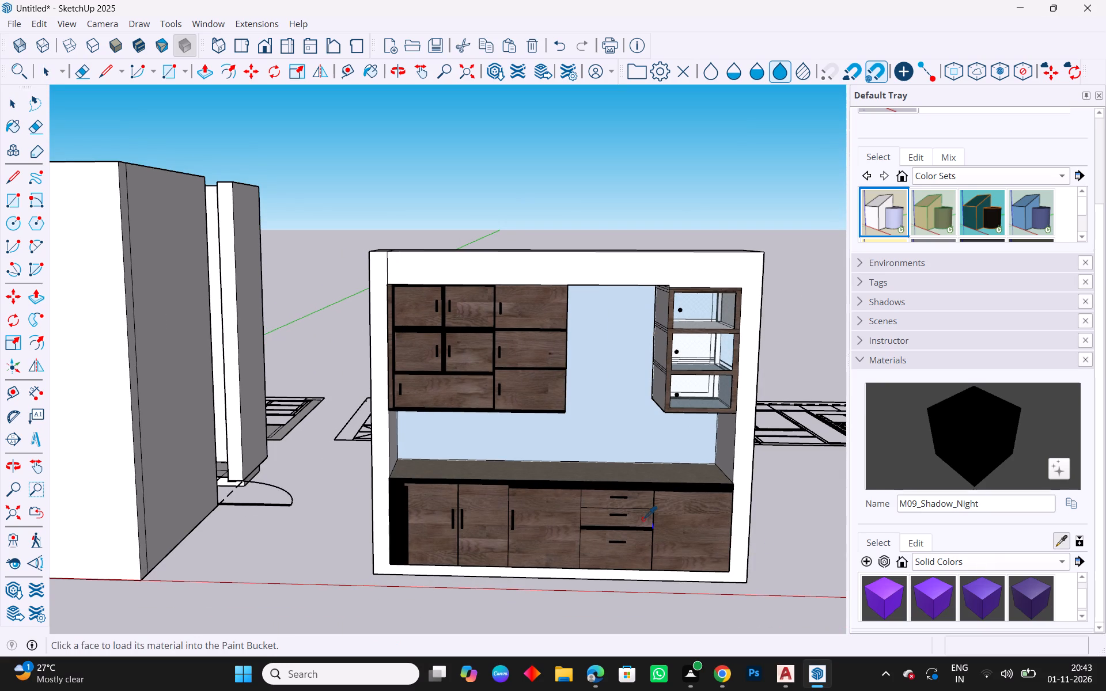
click(685, 525)
click(638, 266)
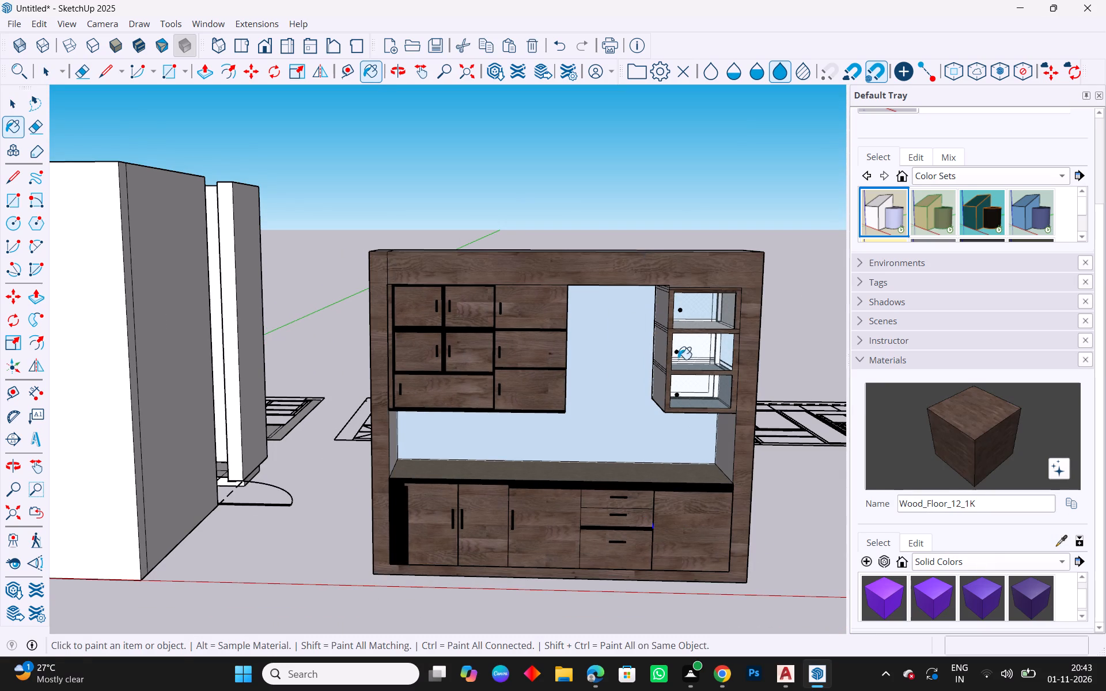
middle_drag(681, 366, 685, 335)
key(Escape)
key(space)
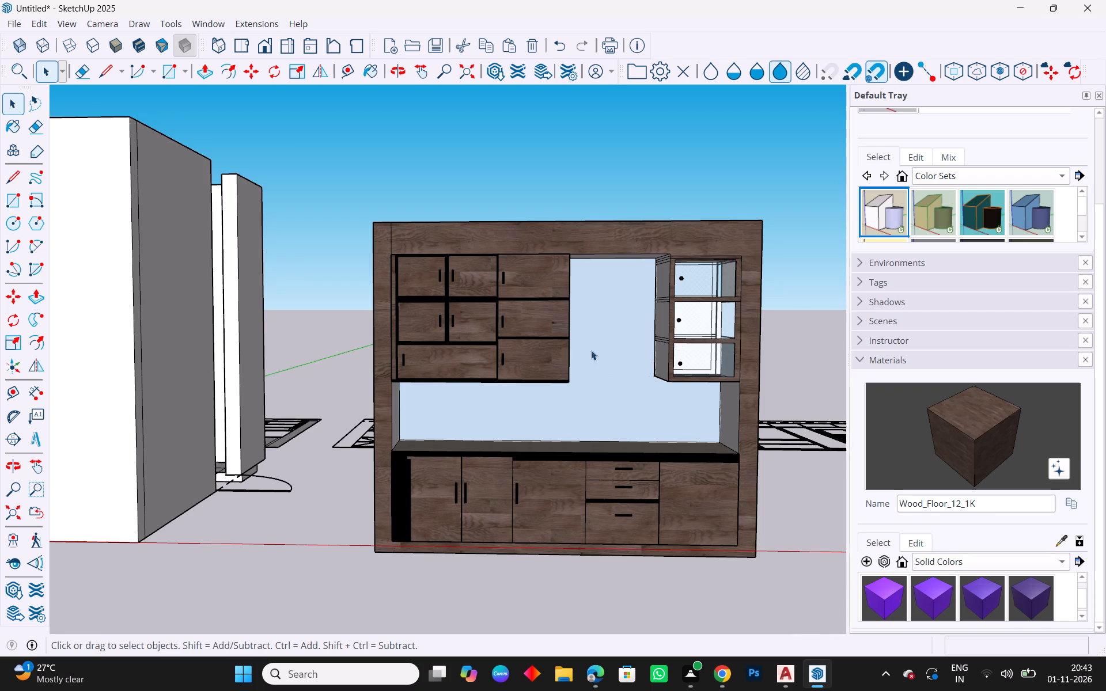
Draw a line about 0.59 m long across the top of the uppermost right-column door to separate a narrow frame strip.
scroll(504, 264, up, 8)
middle_drag(520, 357, 497, 369)
scroll(507, 238, up, 9)
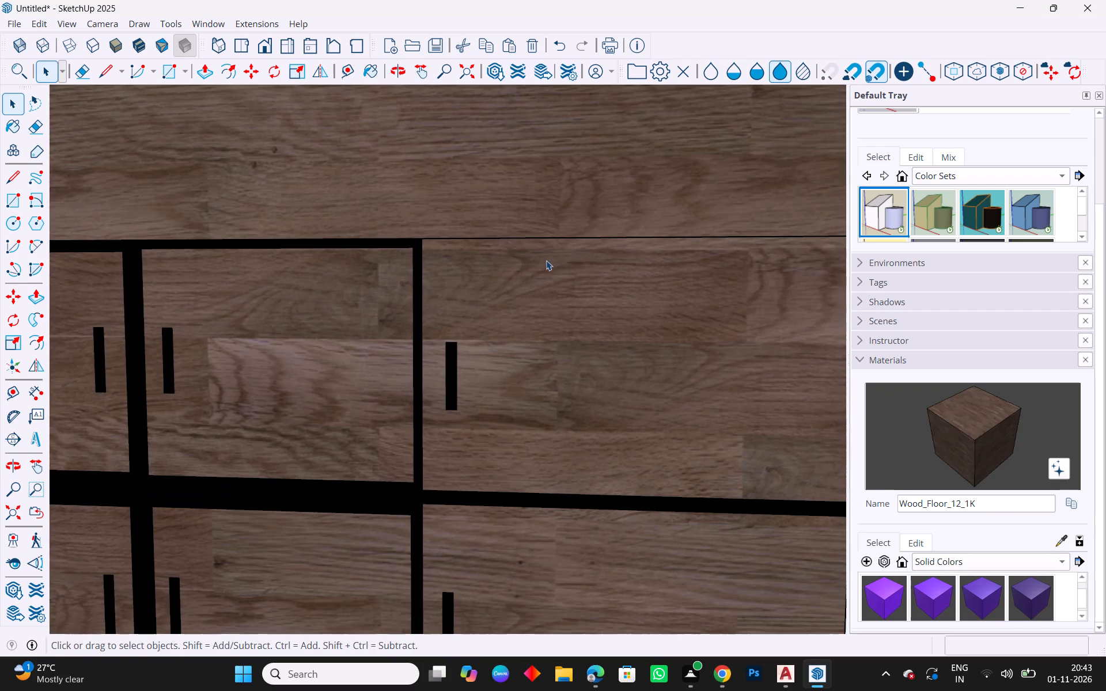
click(13, 175)
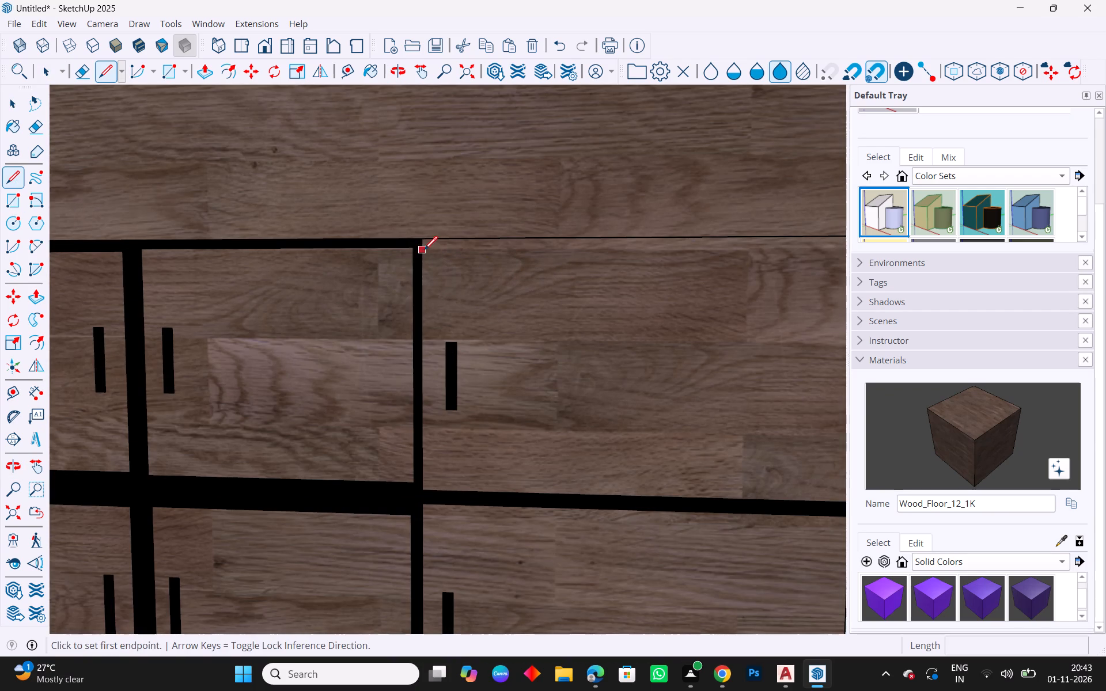
click(415, 249)
scroll(603, 253, down, 3)
scroll(491, 259, down, 1)
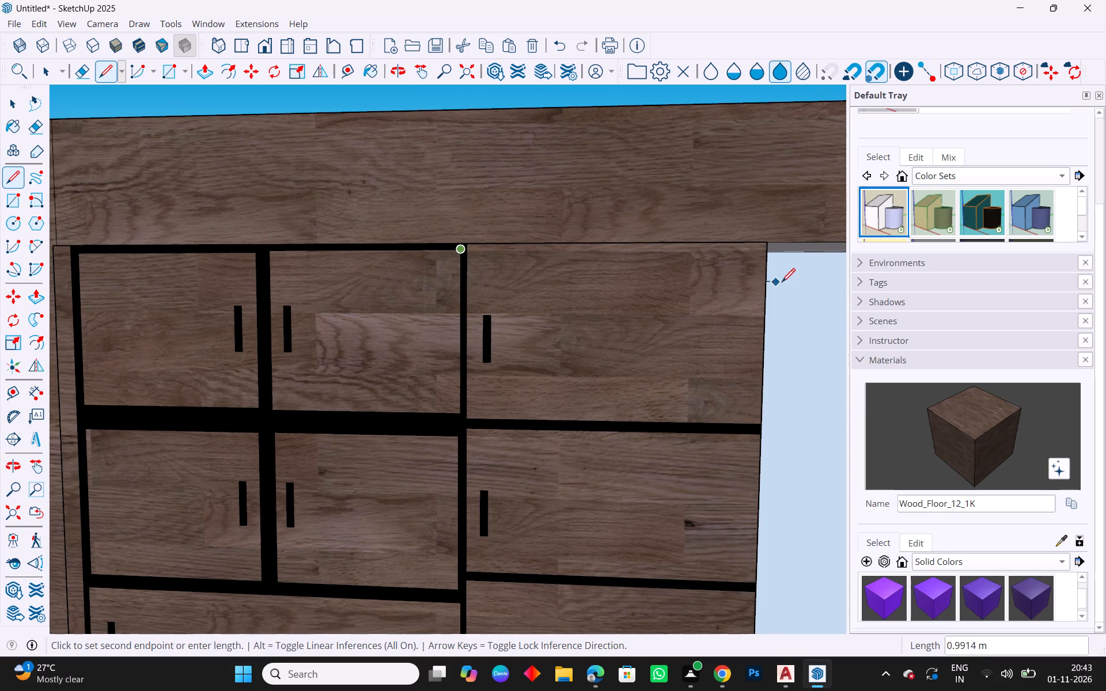
click(766, 252)
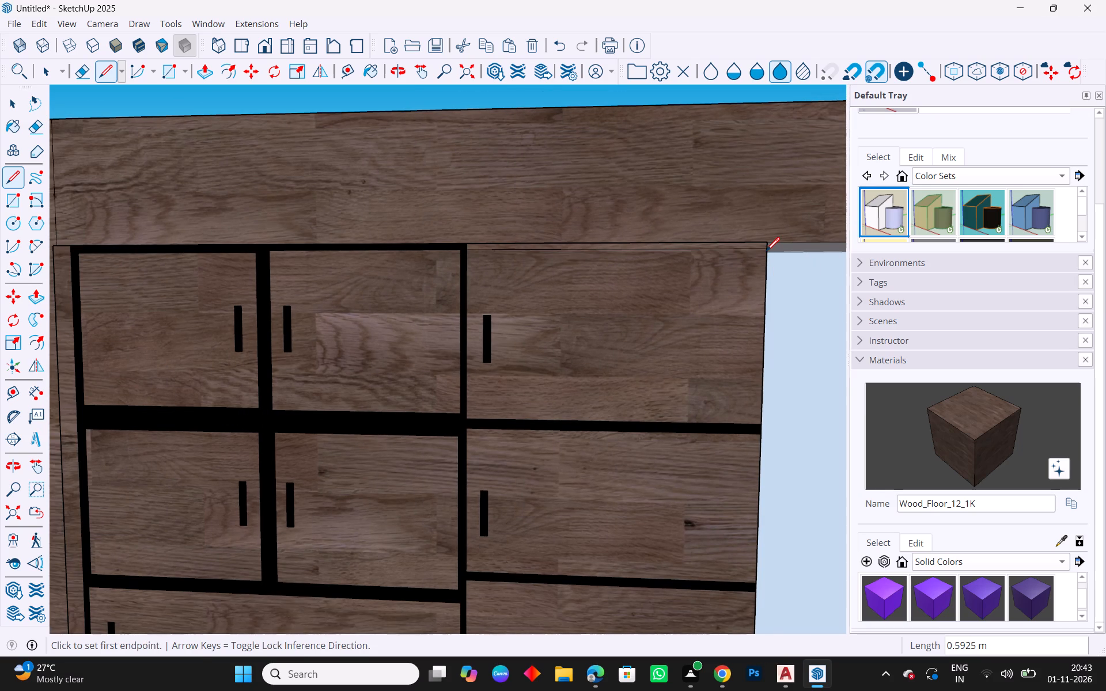
key(Escape)
key(space)
click(721, 245)
key(Escape)
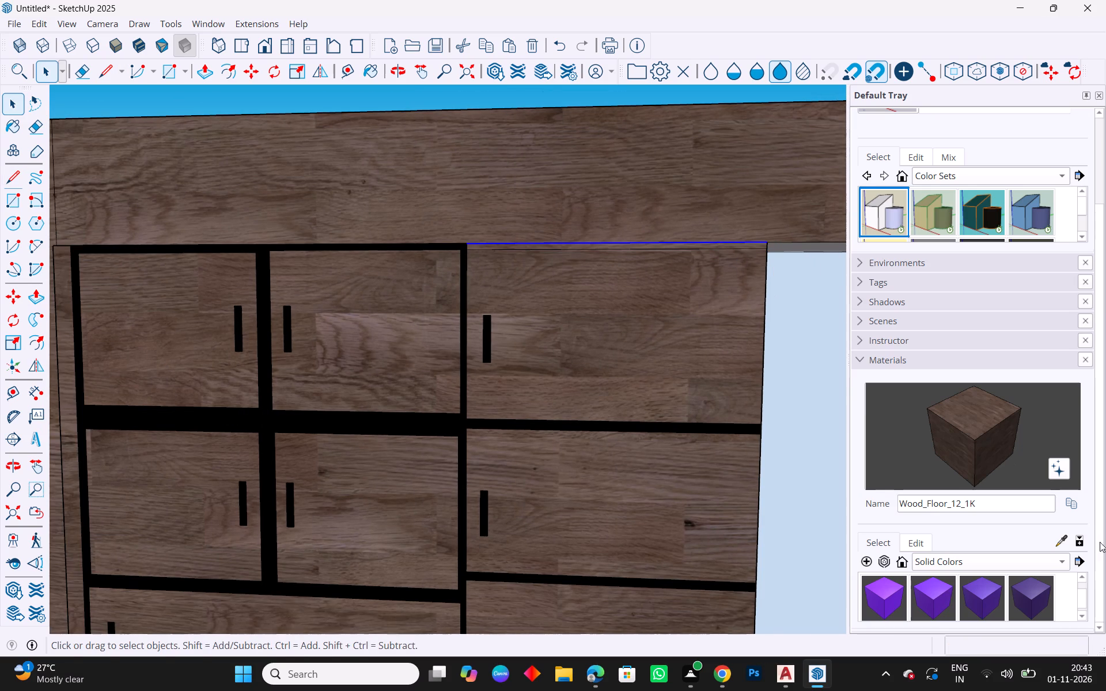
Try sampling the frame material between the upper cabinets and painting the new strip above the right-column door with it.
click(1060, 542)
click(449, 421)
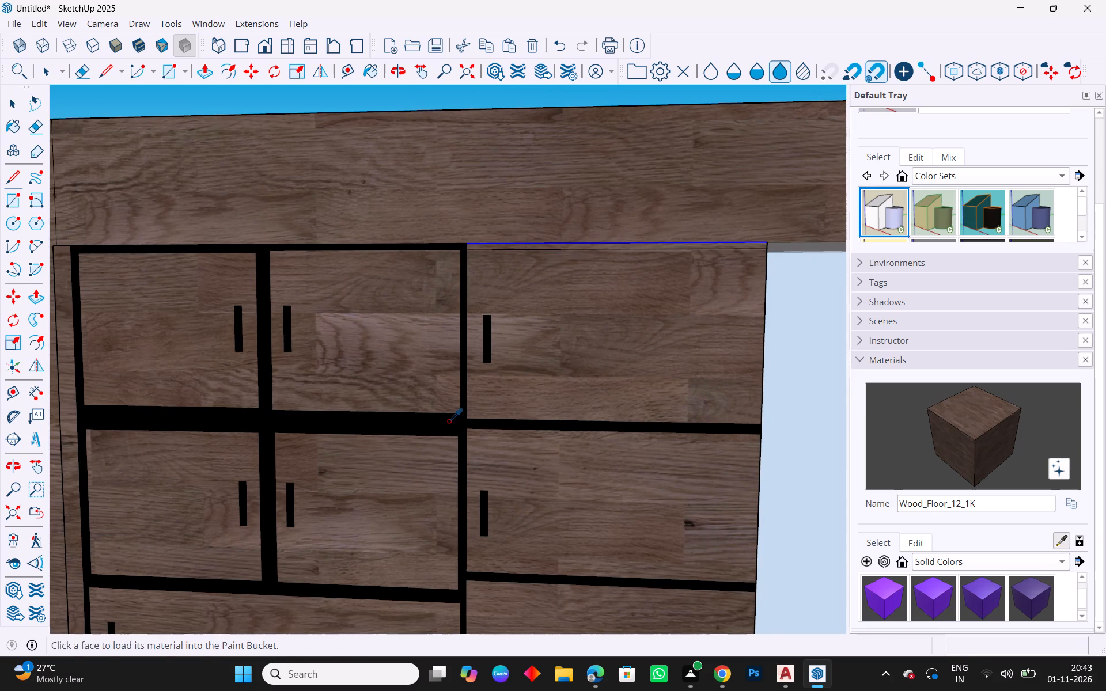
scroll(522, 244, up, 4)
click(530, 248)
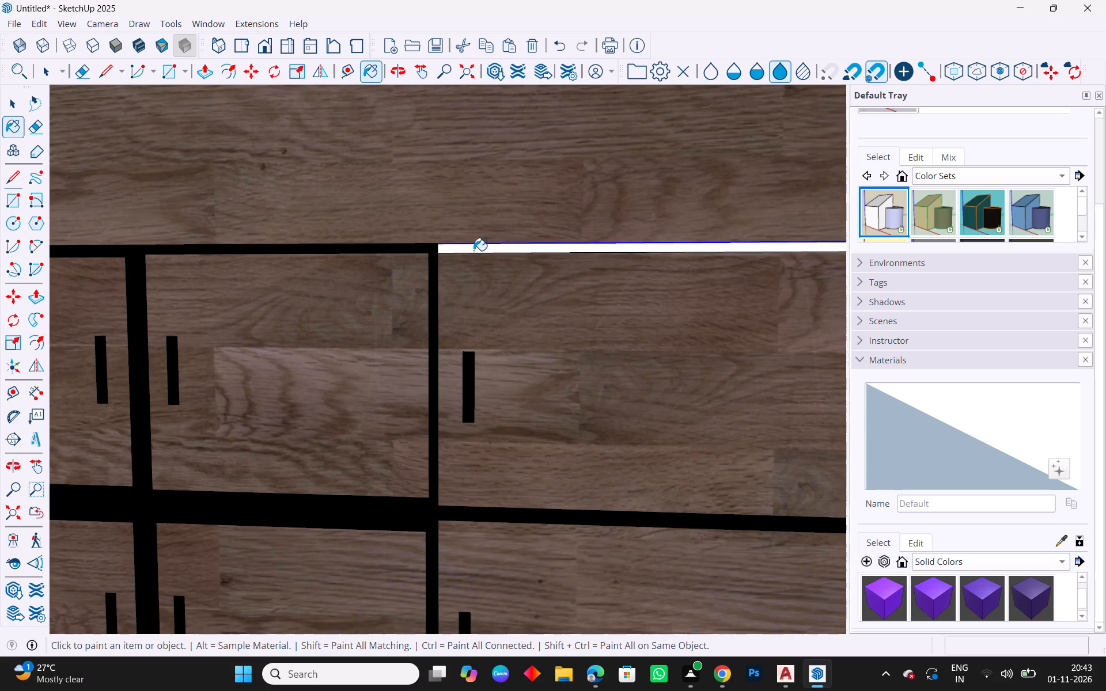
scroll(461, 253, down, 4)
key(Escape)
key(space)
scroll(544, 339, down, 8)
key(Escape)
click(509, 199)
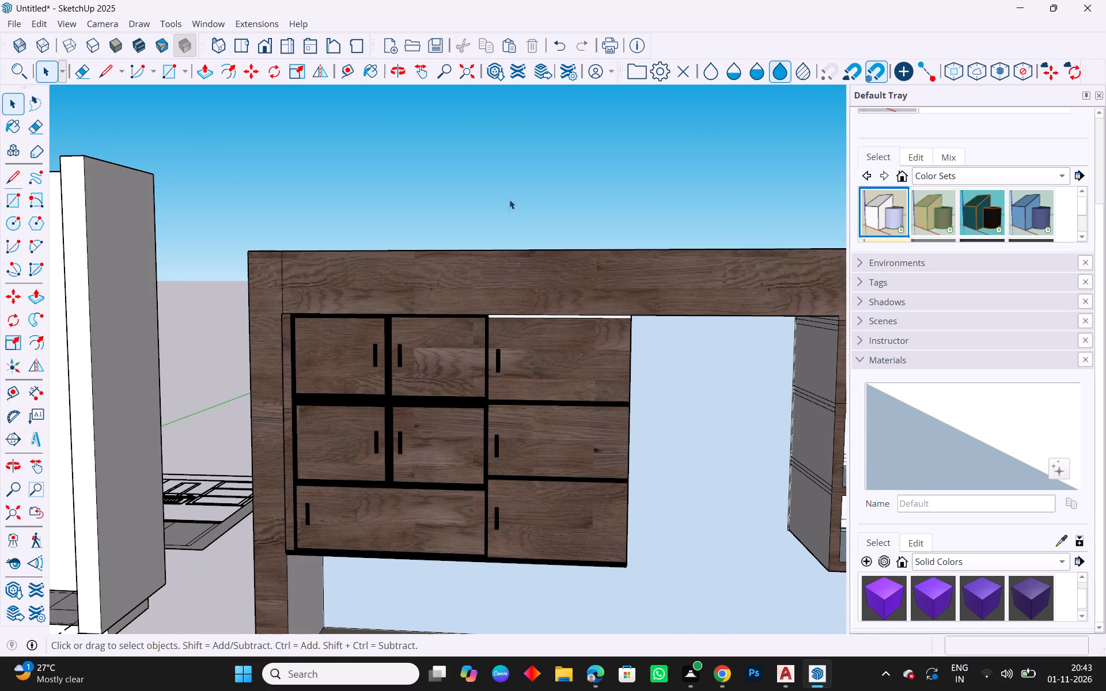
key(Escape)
Choose M09_Shadow_Night from the Solid Colors collection and paint the strip above the right-column upper door with it.
scroll(555, 481, up, 4)
scroll(529, 441, up, 4)
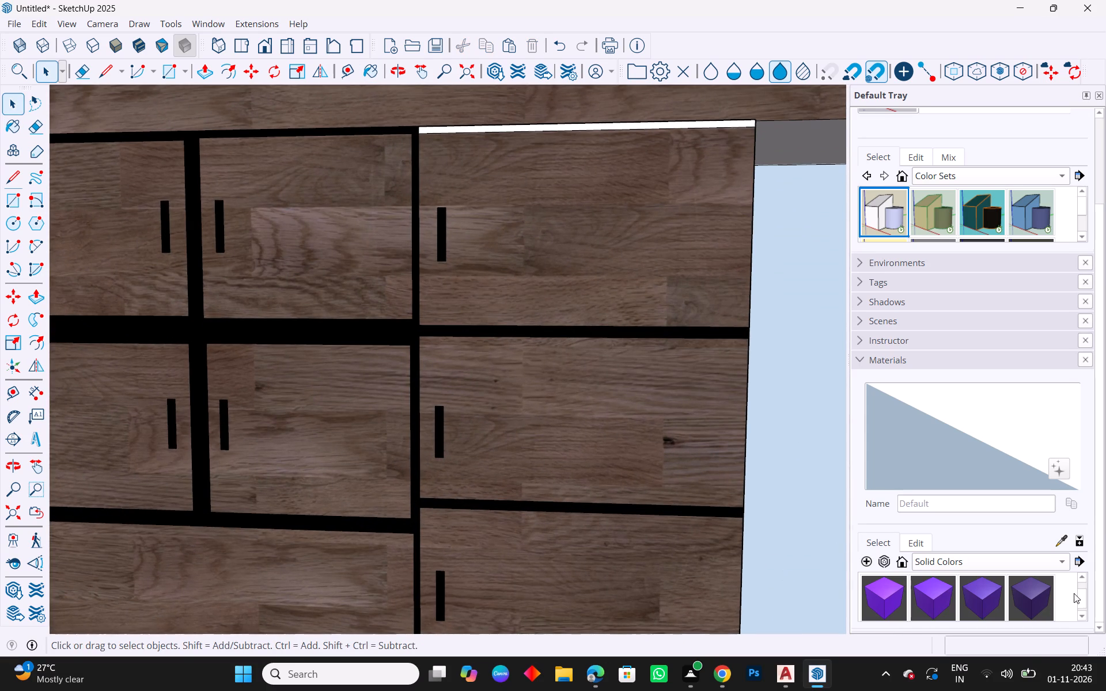
drag(1084, 597, 1082, 612)
click(938, 601)
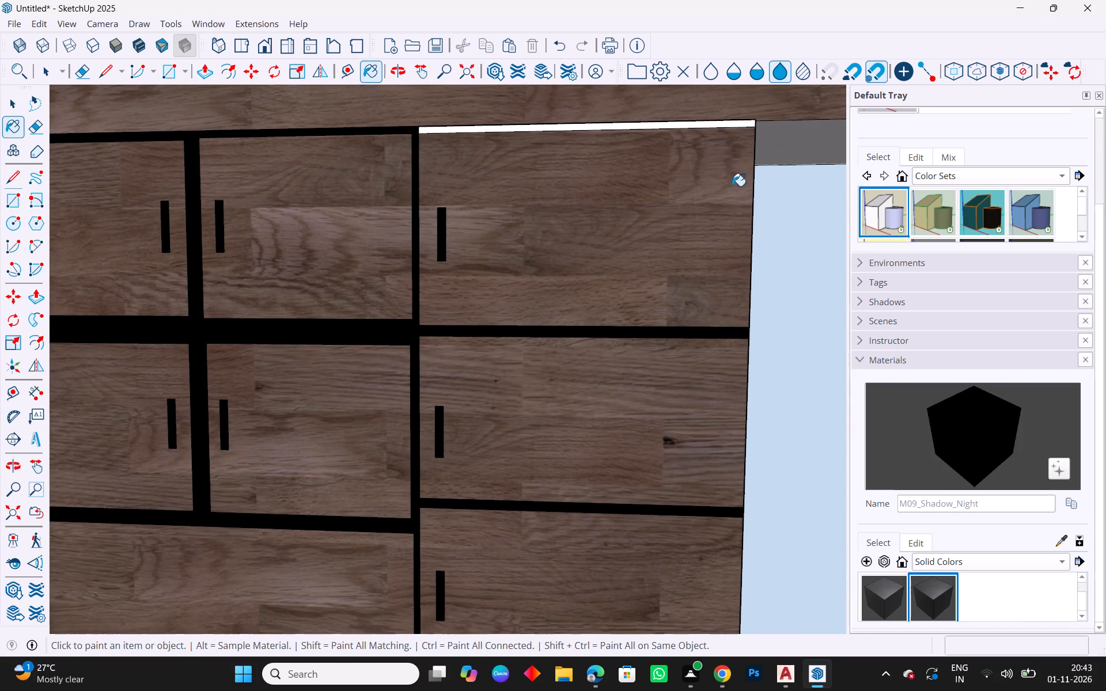
click(724, 124)
Paint the thin top edge face above the right column of upper cabinets with M09_Shadow_Night.
middle_drag(724, 125, 787, 392)
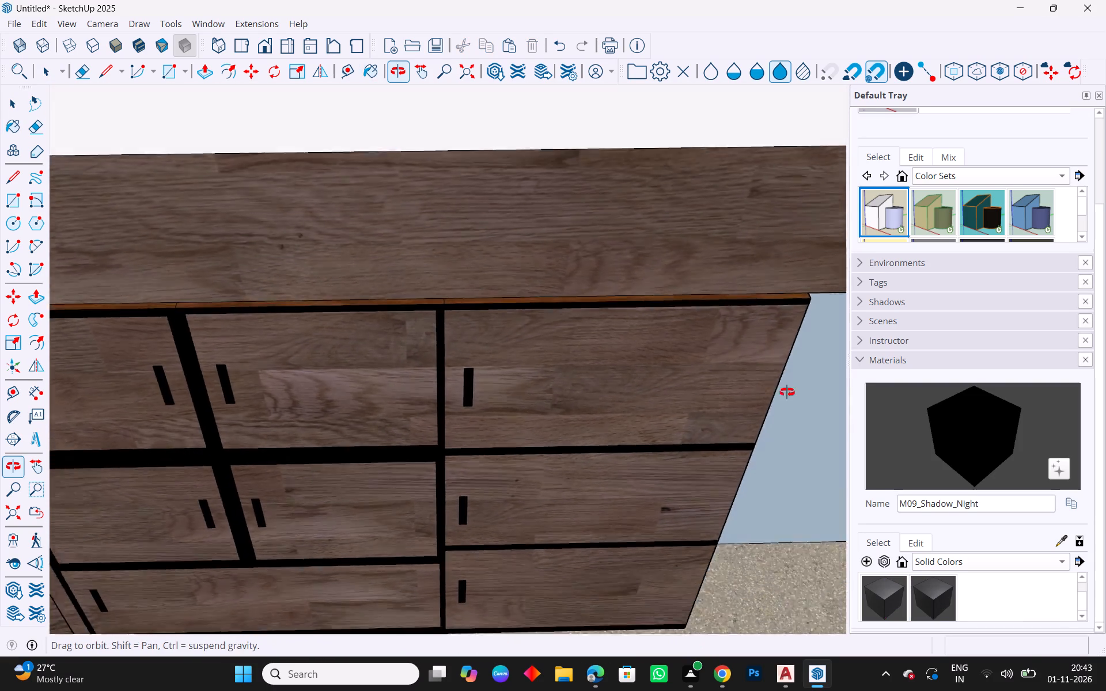
middle_drag(787, 392, 794, 404)
scroll(774, 391, down, 6)
middle_drag(618, 413, 529, 313)
scroll(582, 292, up, 2)
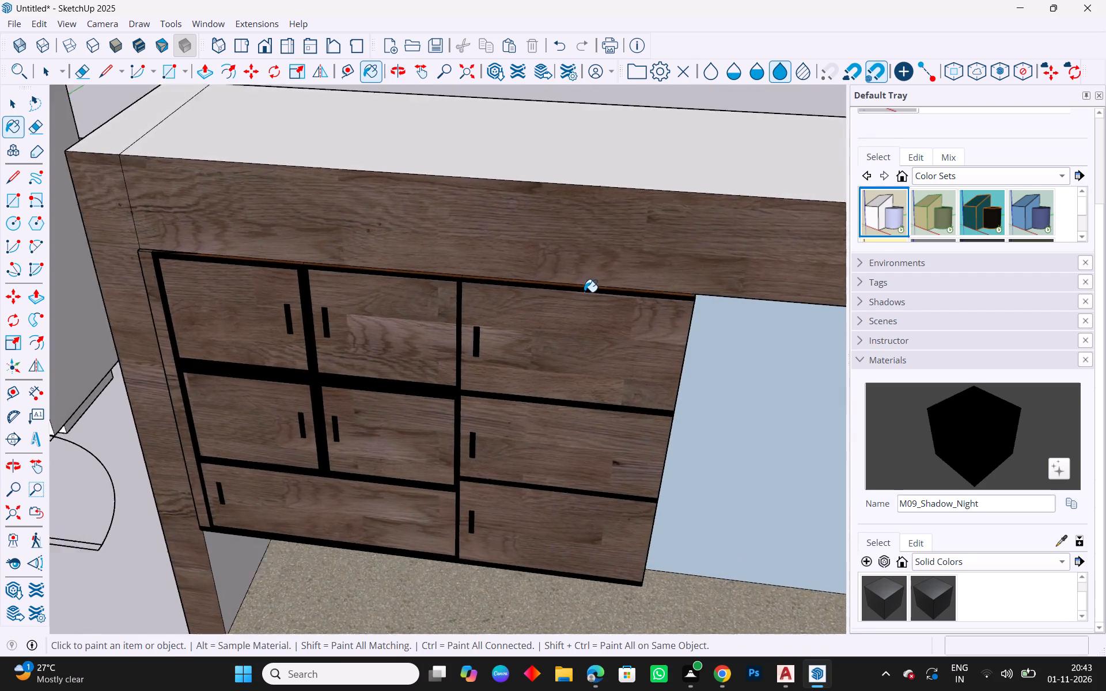
scroll(584, 292, up, 8)
middle_drag(802, 329, 594, 225)
scroll(550, 175, up, 2)
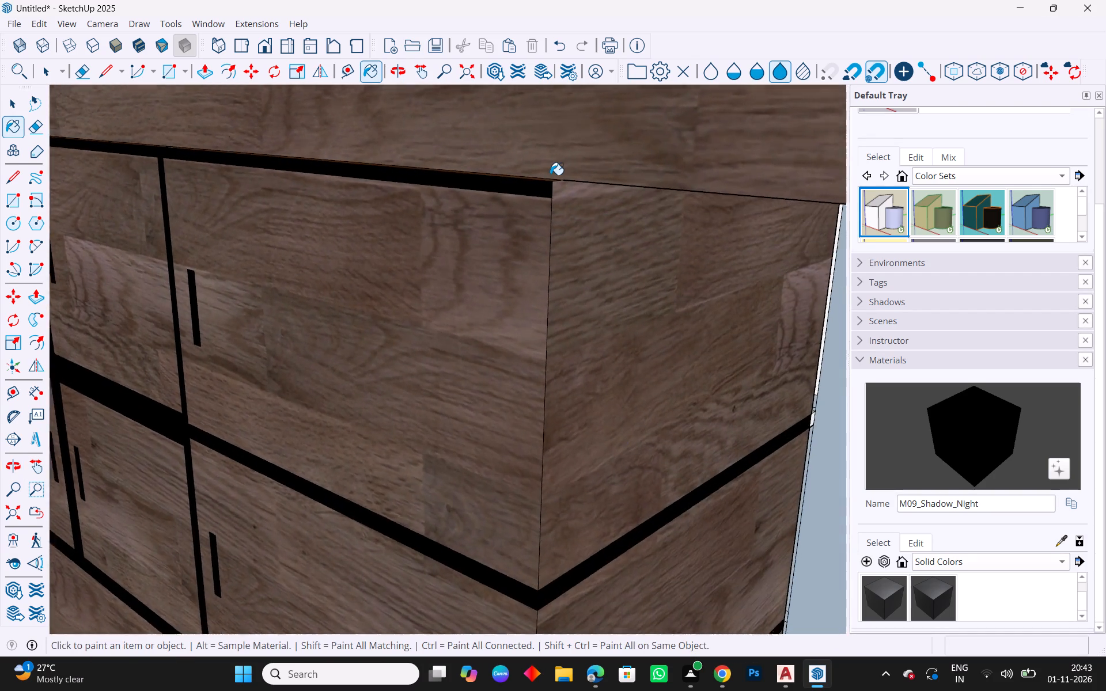
scroll(550, 175, up, 7)
middle_drag(551, 176, 567, 250)
click(552, 183)
key(Escape)
Paint the brown top edge faces above the middle and leftmost upper cabinet doors with M09_Shadow_Night.
scroll(632, 227, down, 4)
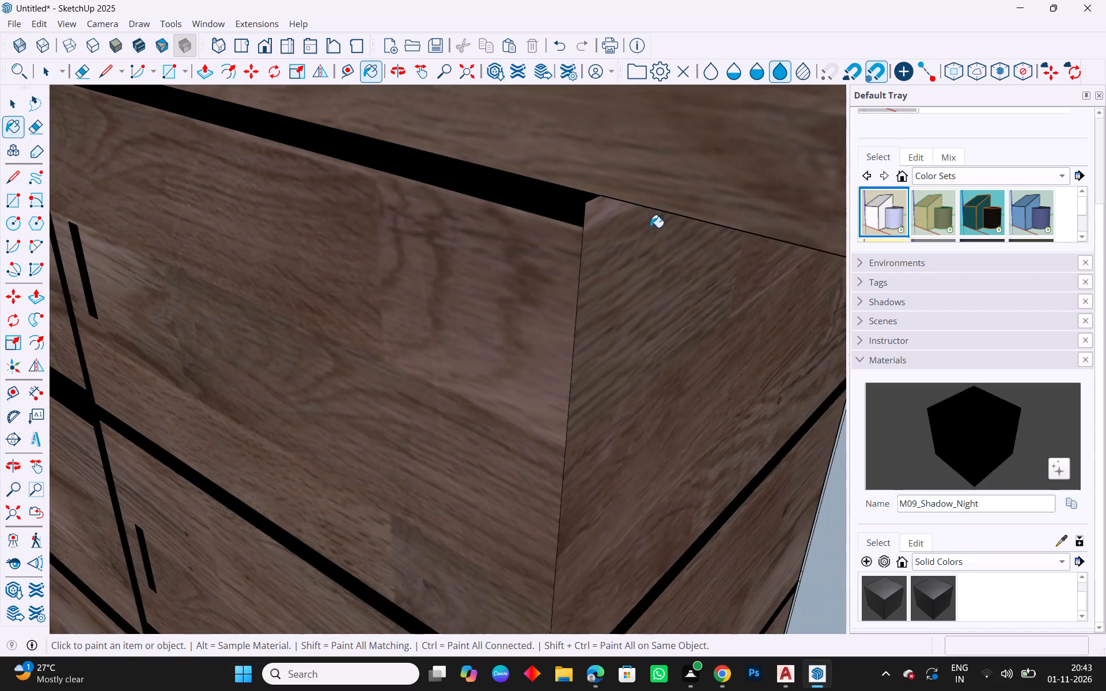
scroll(650, 227, down, 14)
scroll(248, 236, up, 14)
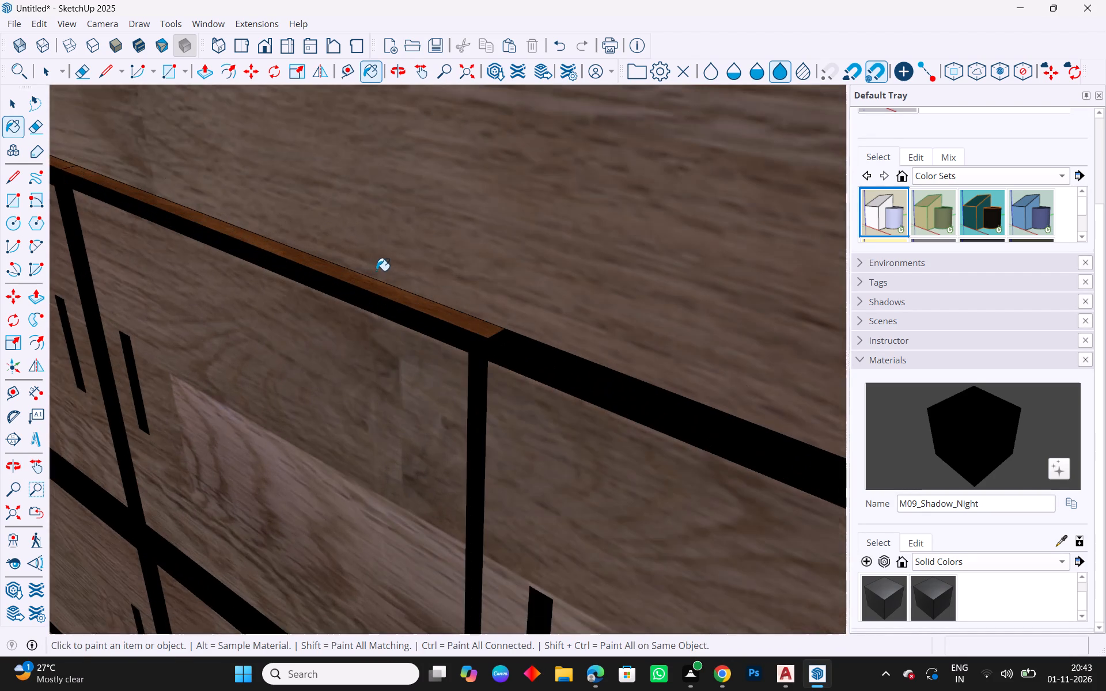
click(383, 297)
click(395, 293)
key(Escape)
scroll(617, 359, down, 8)
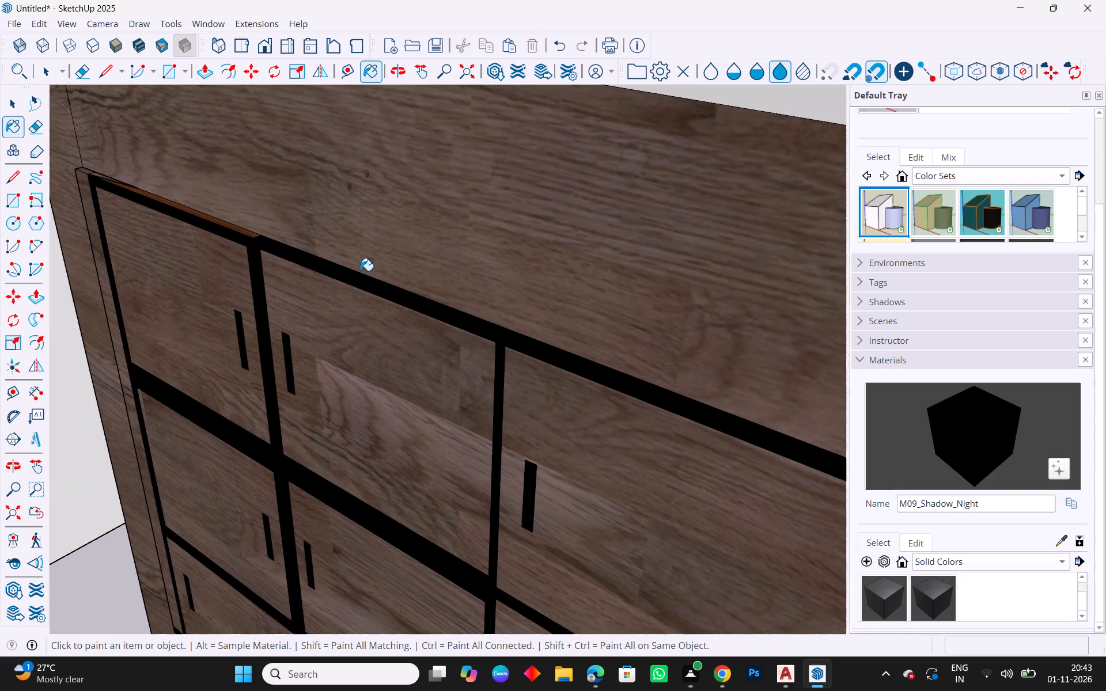
scroll(231, 222, up, 9)
click(261, 243)
key(Escape)
scroll(395, 283, down, 12)
key(Escape)
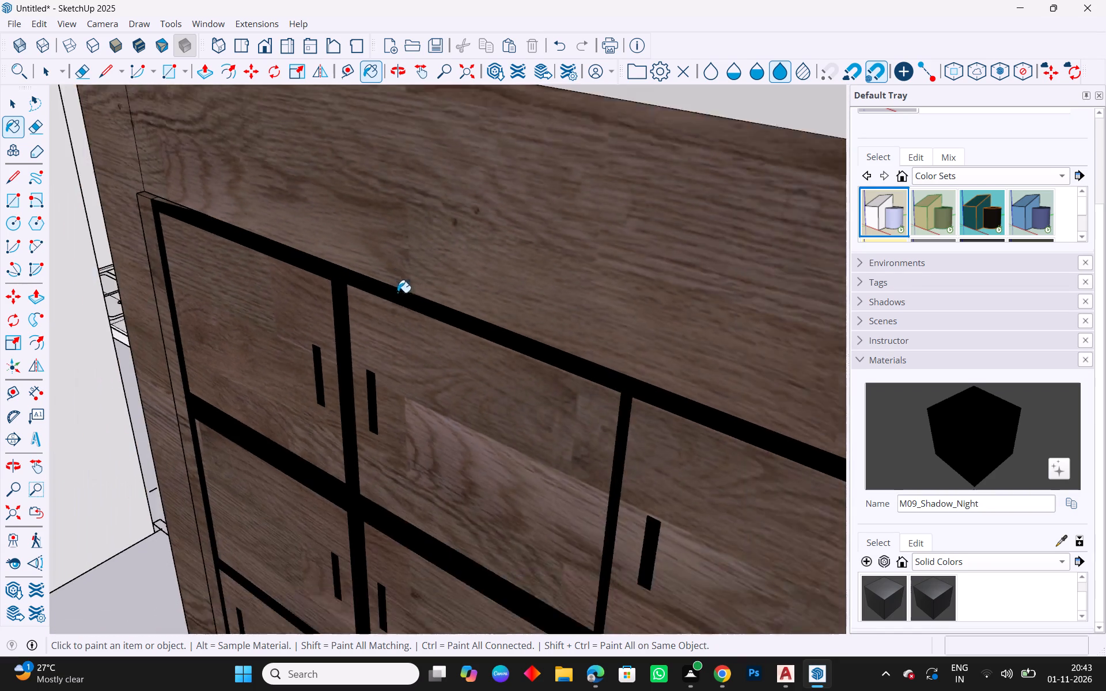
Paint the remaining wood-coloured top edge and left end strip of the upper cabinet frame with M09_Shadow_Night.
scroll(122, 184, up, 5)
scroll(246, 294, down, 12)
middle_drag(300, 310, 304, 312)
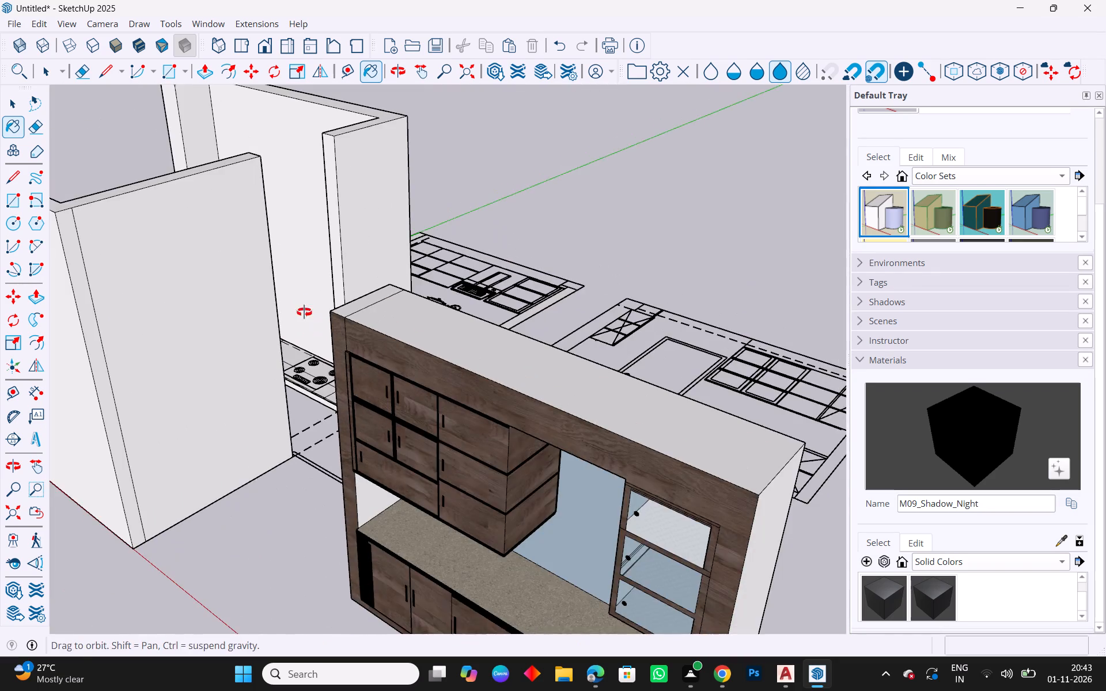
middle_drag(304, 312, 411, 357)
scroll(413, 411, up, 4)
scroll(509, 436, up, 5)
scroll(446, 384, up, 10)
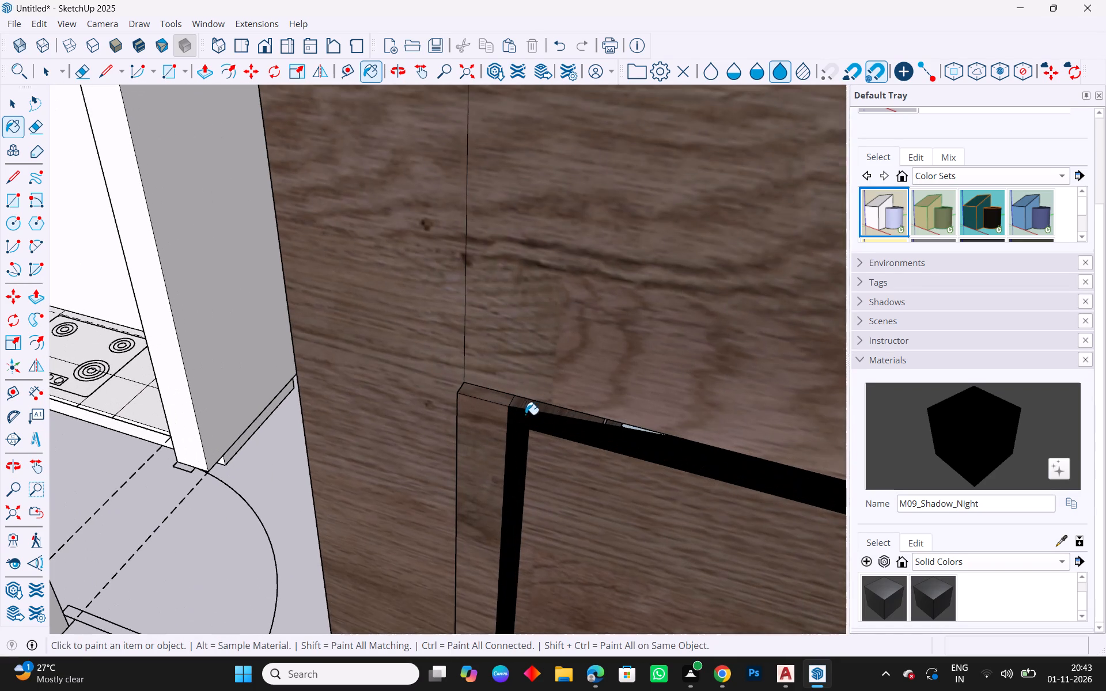
scroll(565, 417, up, 3)
click(566, 412)
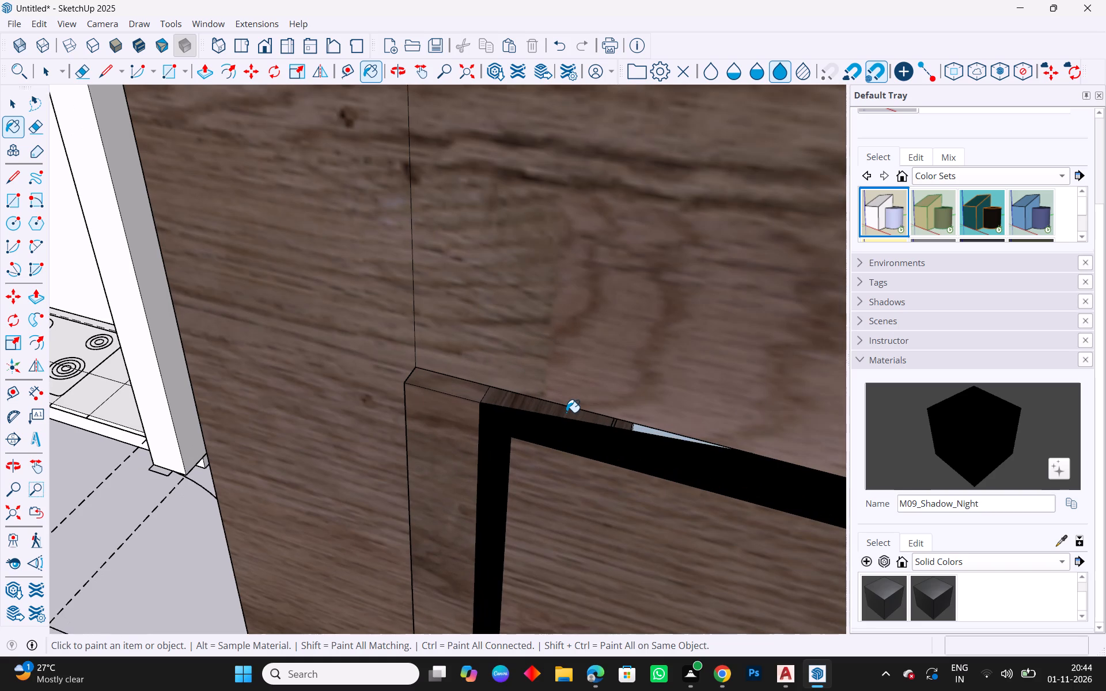
click(644, 431)
key(Escape)
scroll(268, 172, down, 4)
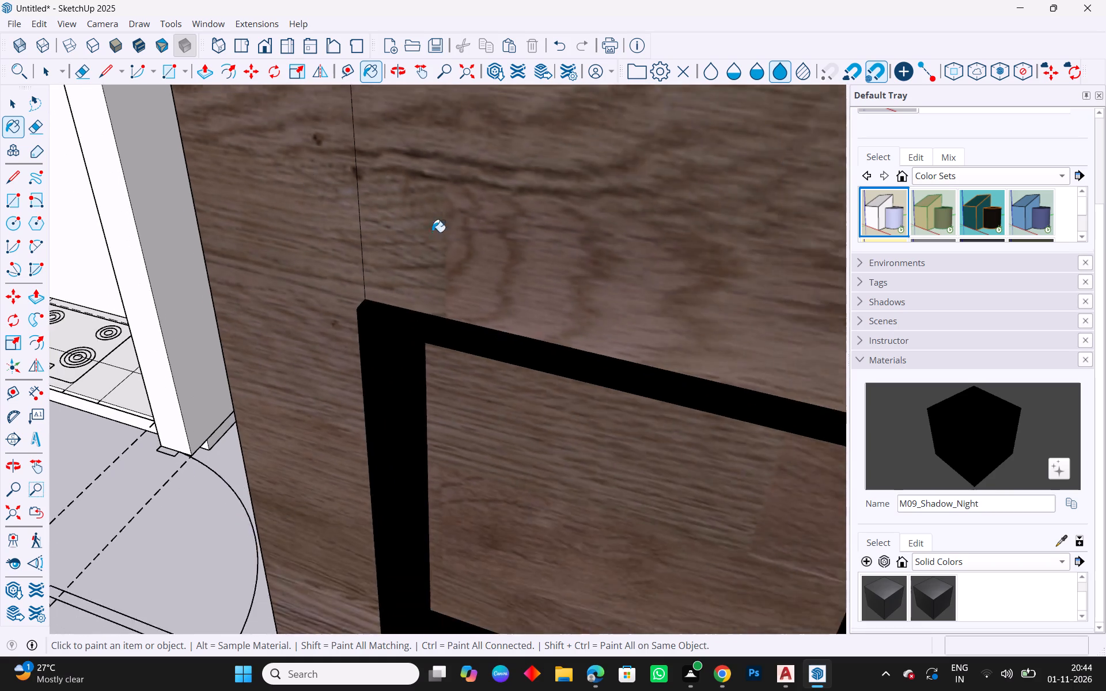
scroll(432, 232, down, 19)
key(Escape)
key(Escape)
scroll(493, 506, down, 3)
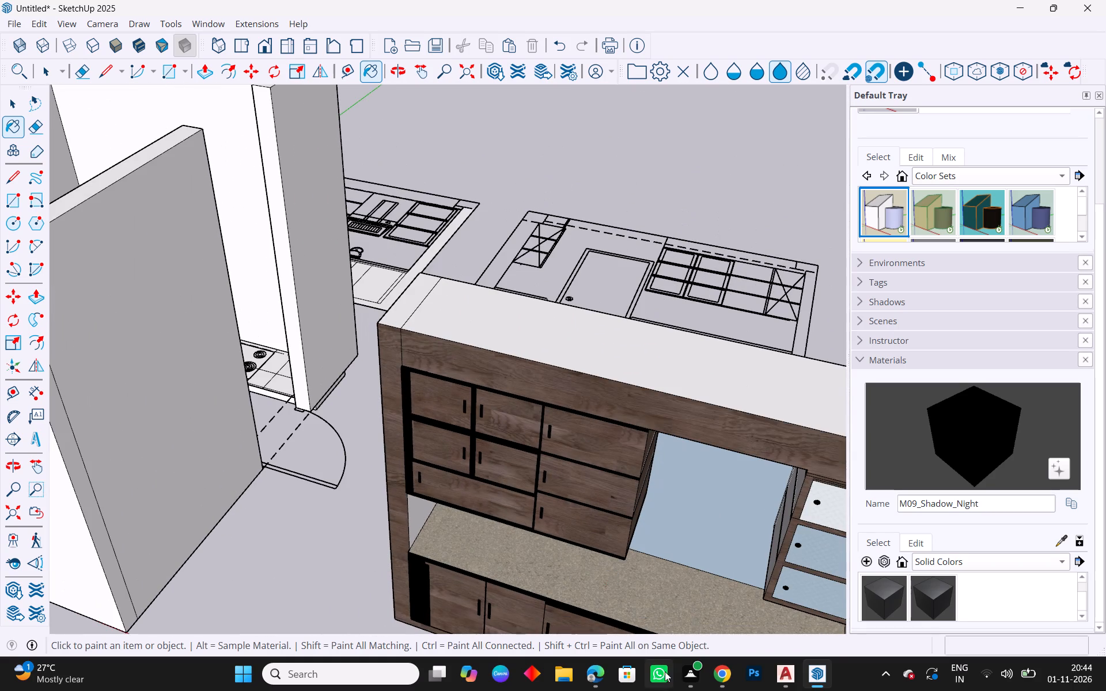